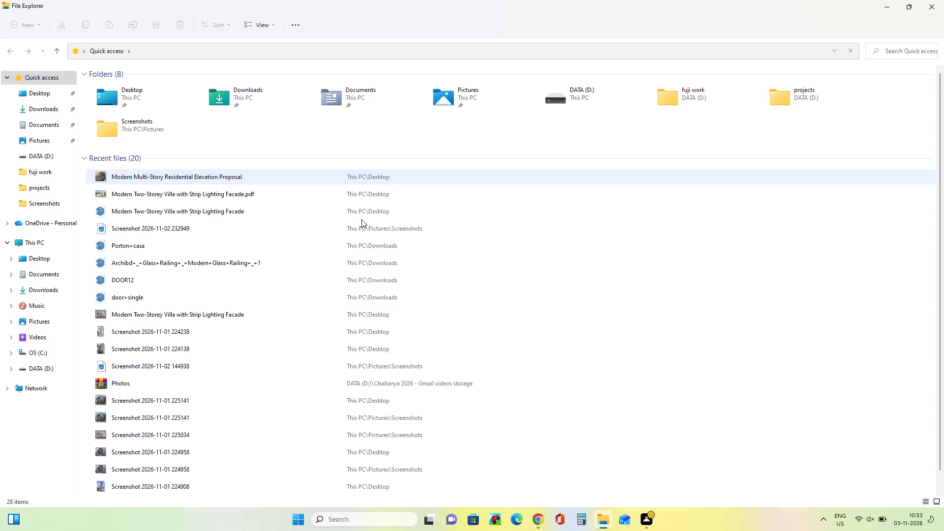
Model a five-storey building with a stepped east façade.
Open the SketchUp 2022 installation folder under Program Files on the C: drive and launch the SketchUp application.
double_click(44, 355)
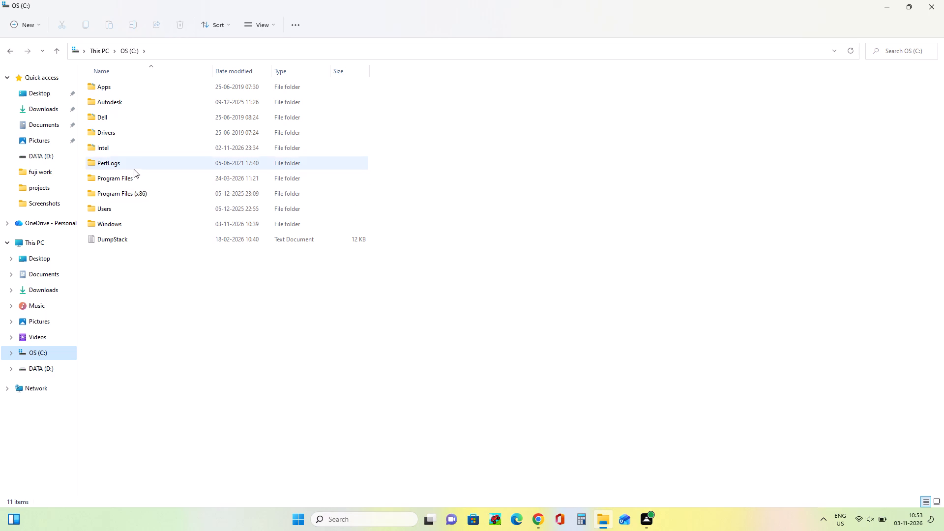
double_click(137, 182)
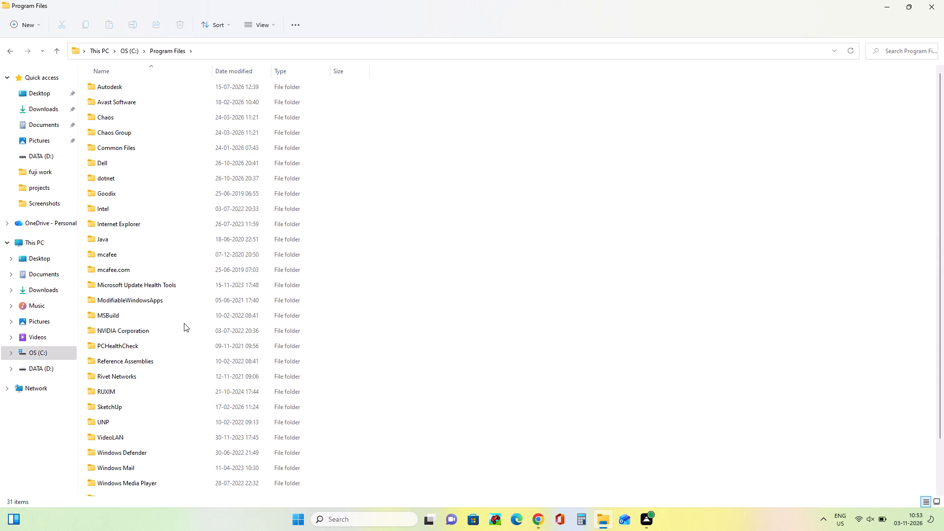
double_click(171, 408)
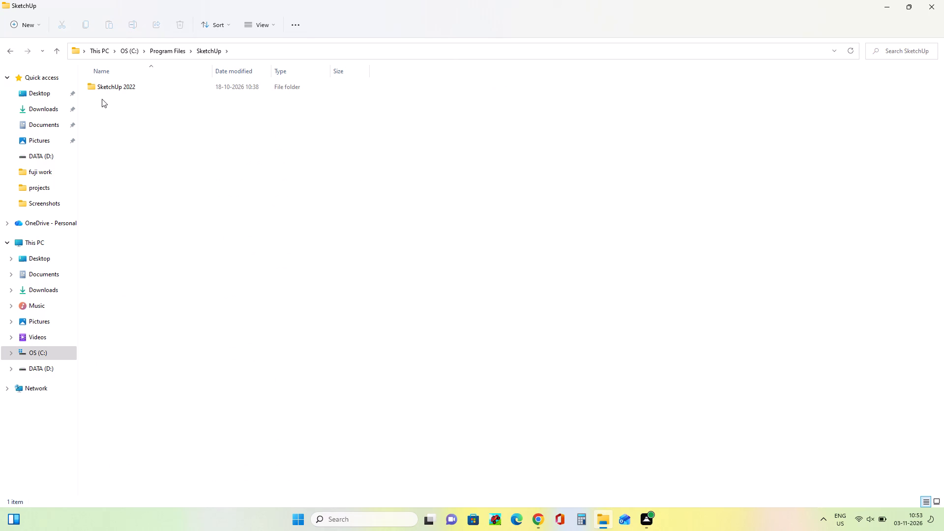
double_click(112, 90)
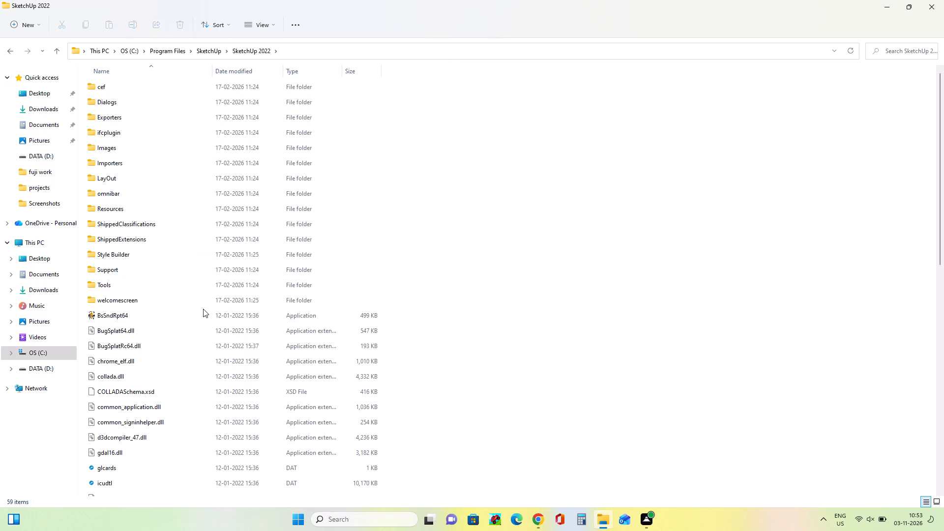
text(ssssss)
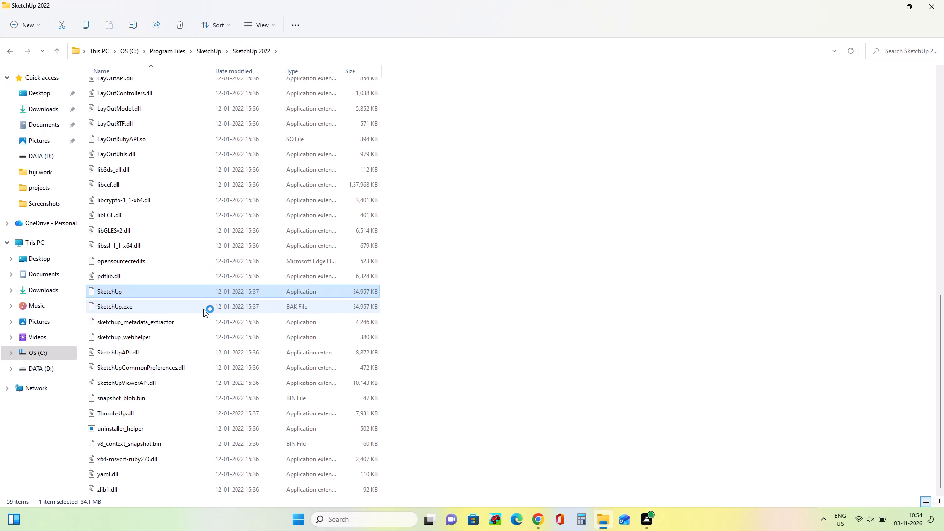
double_click(134, 290)
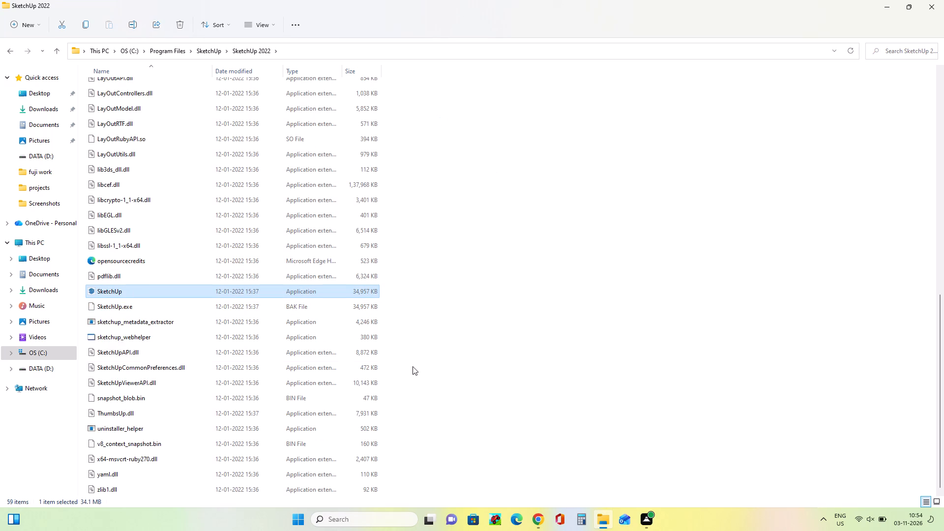
double_click(126, 291)
Minimize the file explorer window and create a new SketchUp model from the Simple template in inches.
click(881, 8)
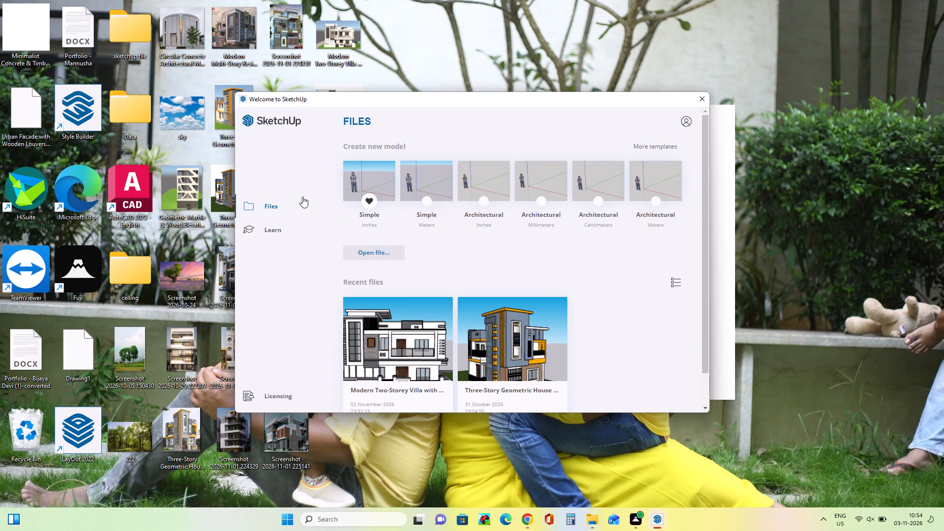
double_click(387, 177)
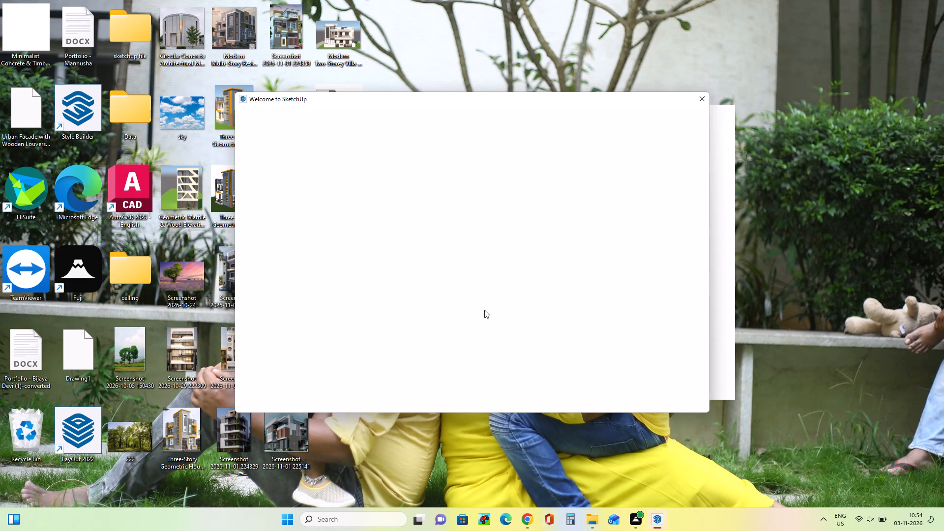
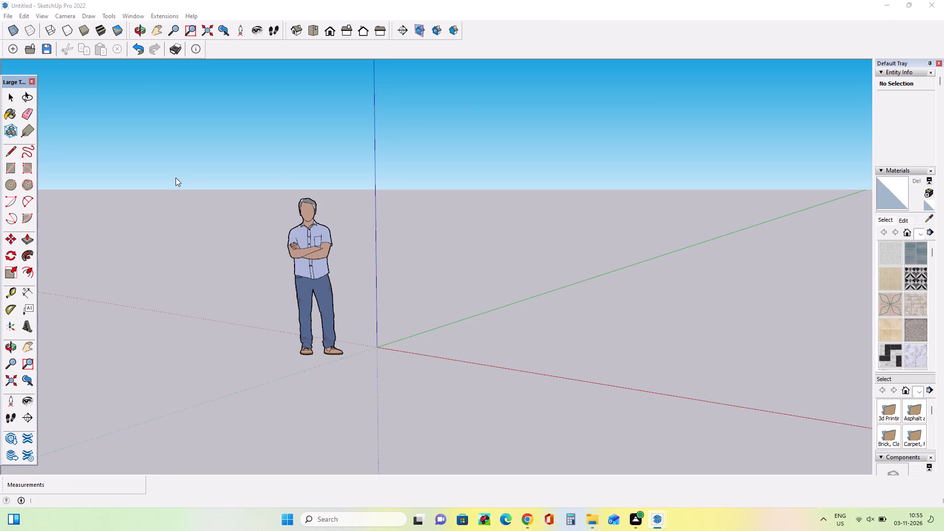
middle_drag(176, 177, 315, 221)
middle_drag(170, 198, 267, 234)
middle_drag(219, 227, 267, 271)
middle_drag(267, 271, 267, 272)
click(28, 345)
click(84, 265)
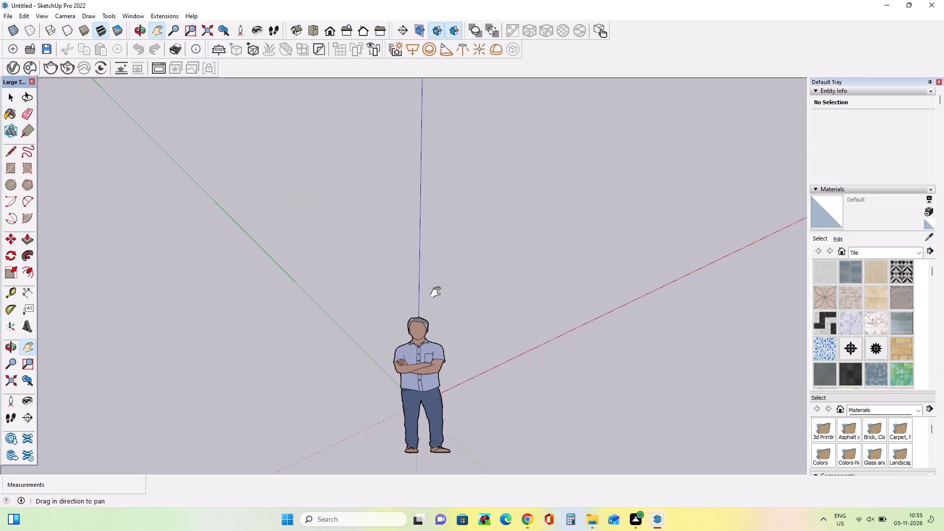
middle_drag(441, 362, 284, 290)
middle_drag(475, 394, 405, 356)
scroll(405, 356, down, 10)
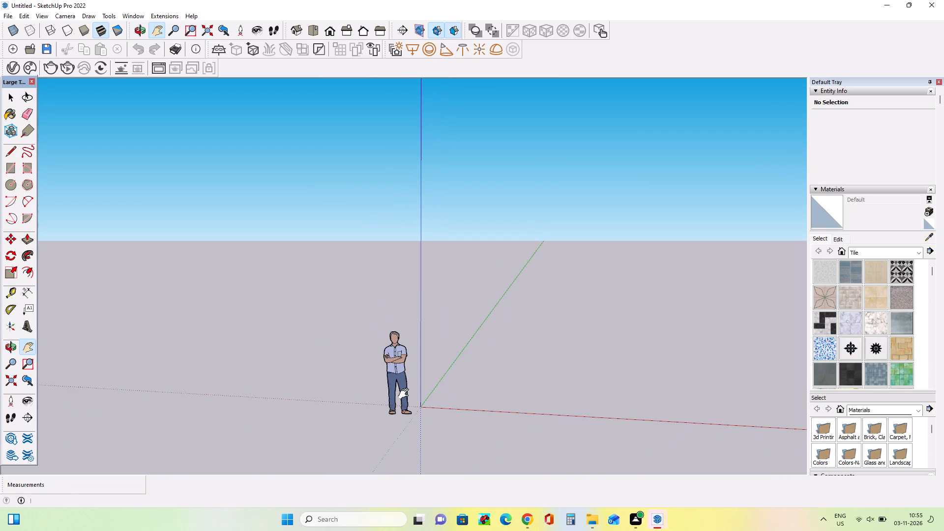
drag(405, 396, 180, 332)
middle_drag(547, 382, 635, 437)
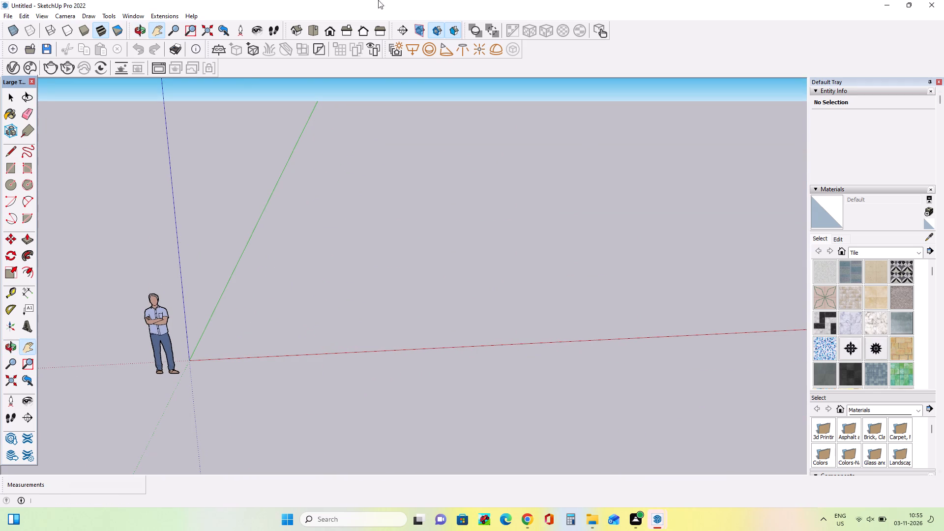
Import the image "Modern Multi-Story Residential Elevation Proposal" from the Desktop and place it upright in the model beyond the scale figure.
click(4, 17)
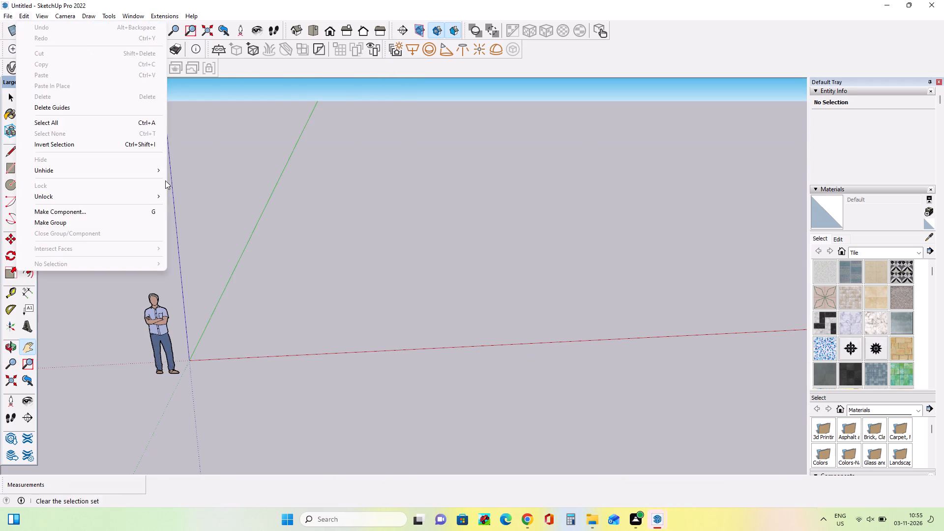
click(56, 185)
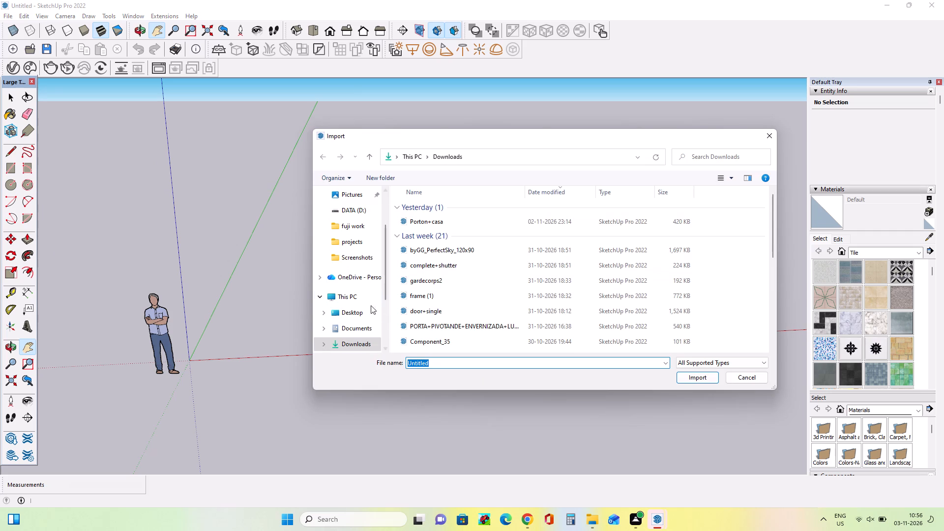
click(353, 317)
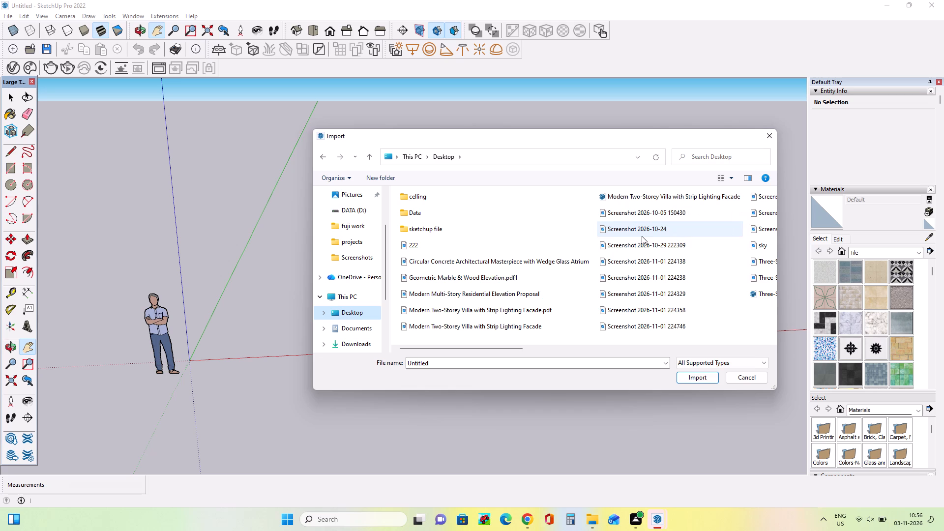
click(487, 299)
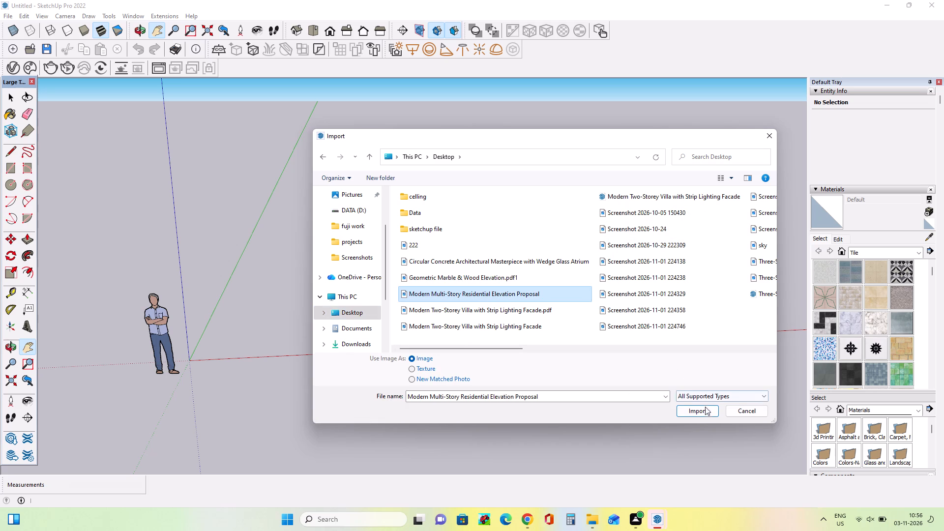
click(701, 413)
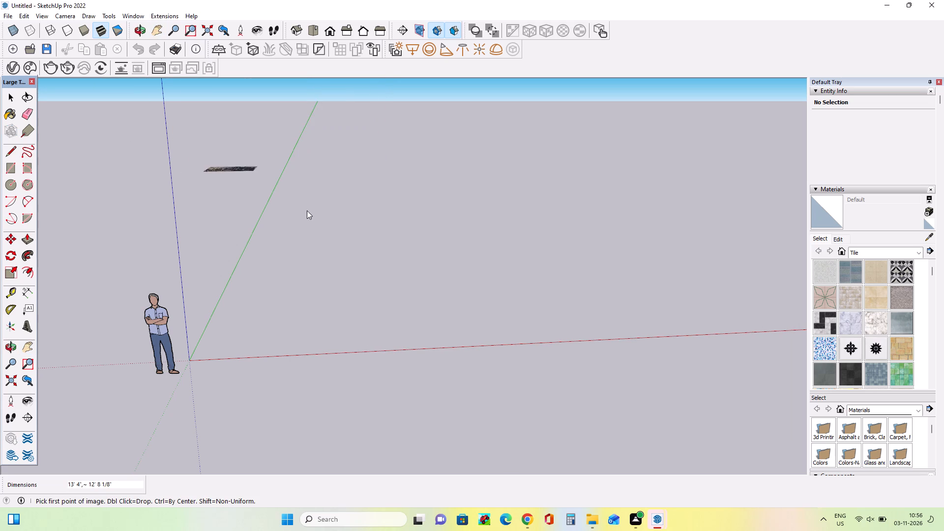
click(347, 134)
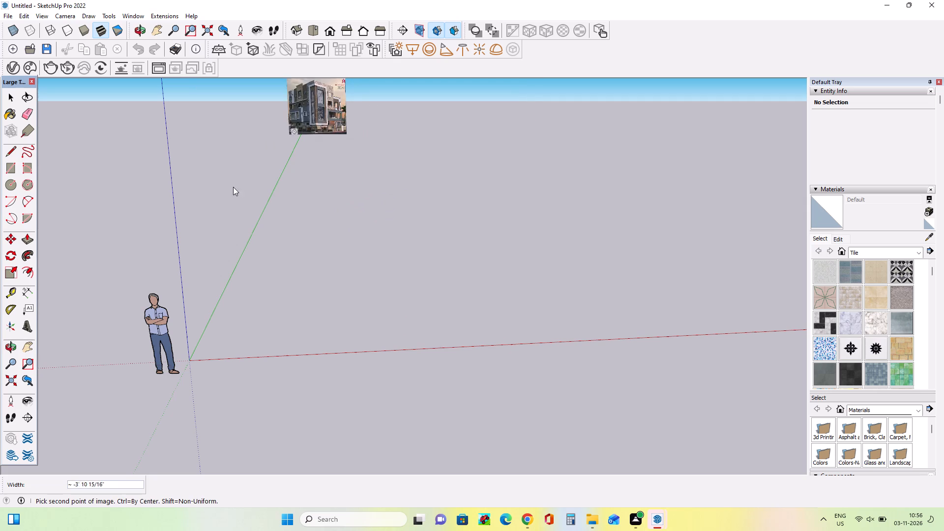
click(122, 197)
Examine the imported elevation image up close, including its stone cladding, corner glazing, balconies and side windows.
middle_drag(335, 230, 350, 223)
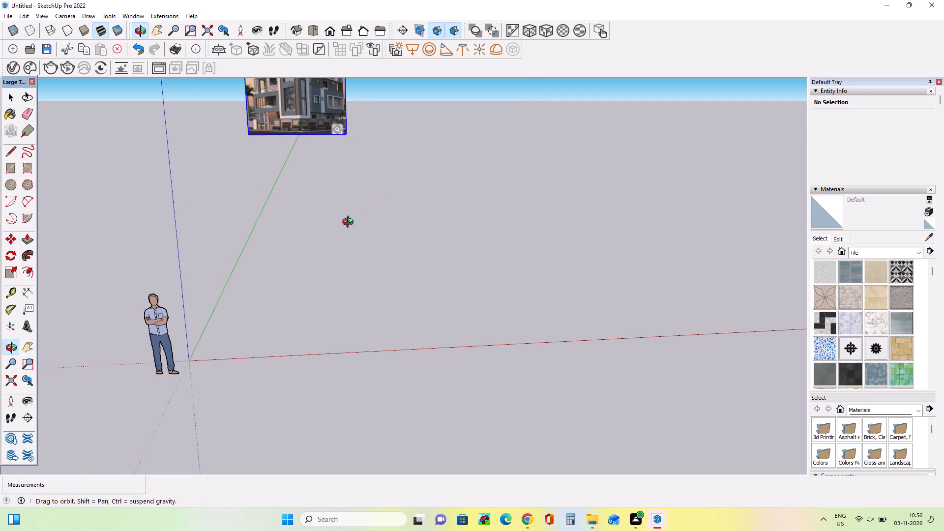
middle_drag(350, 223, 383, 218)
scroll(380, 218, down, 4)
scroll(263, 65, up, 12)
scroll(317, 98, down, 1)
scroll(317, 98, up, 6)
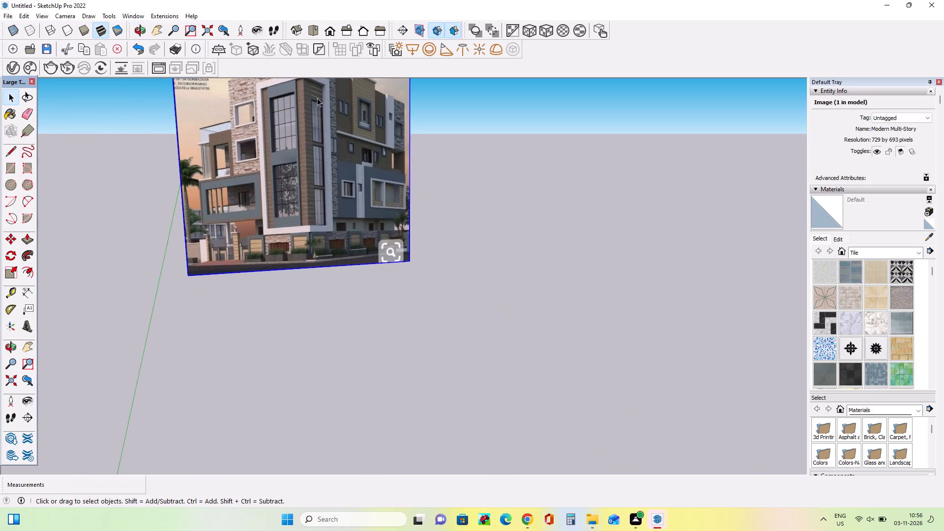
middle_drag(332, 189, 333, 203)
scroll(333, 203, up, 3)
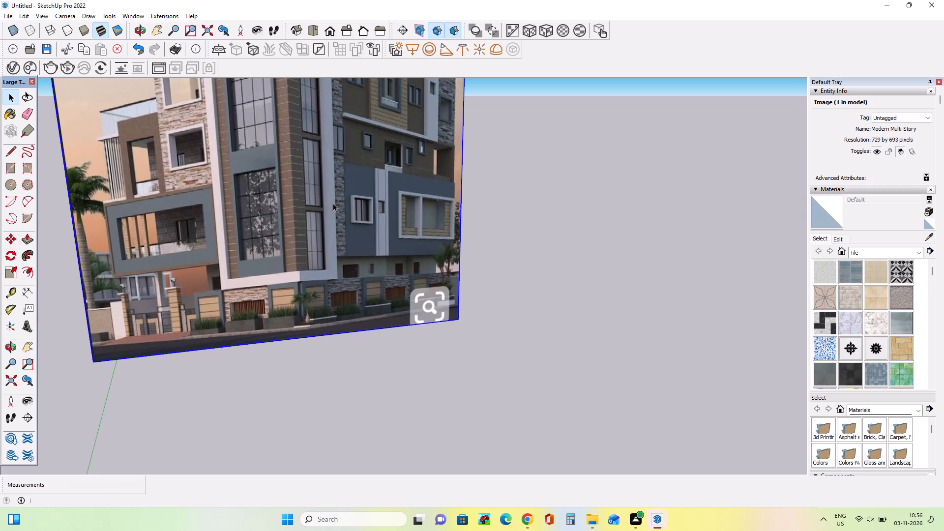
scroll(333, 203, down, 7)
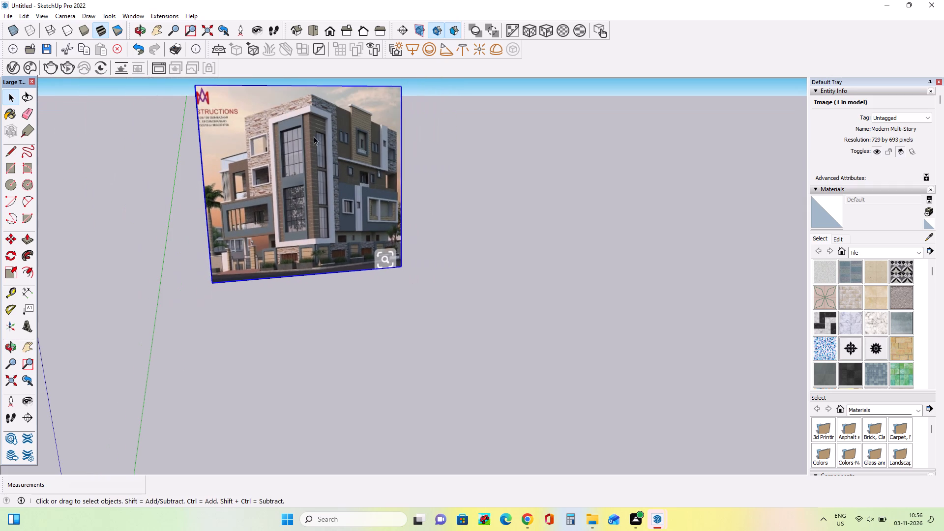
scroll(284, 96, up, 12)
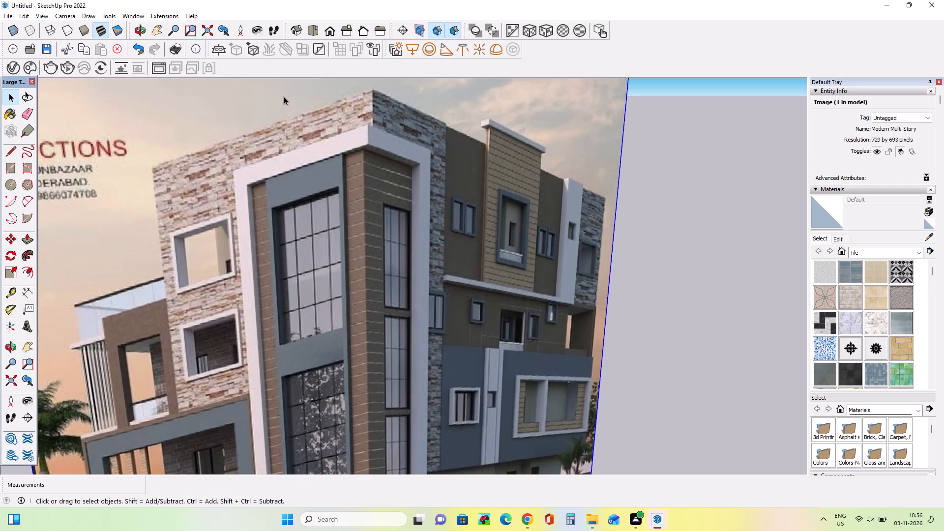
scroll(268, 155, down, 7)
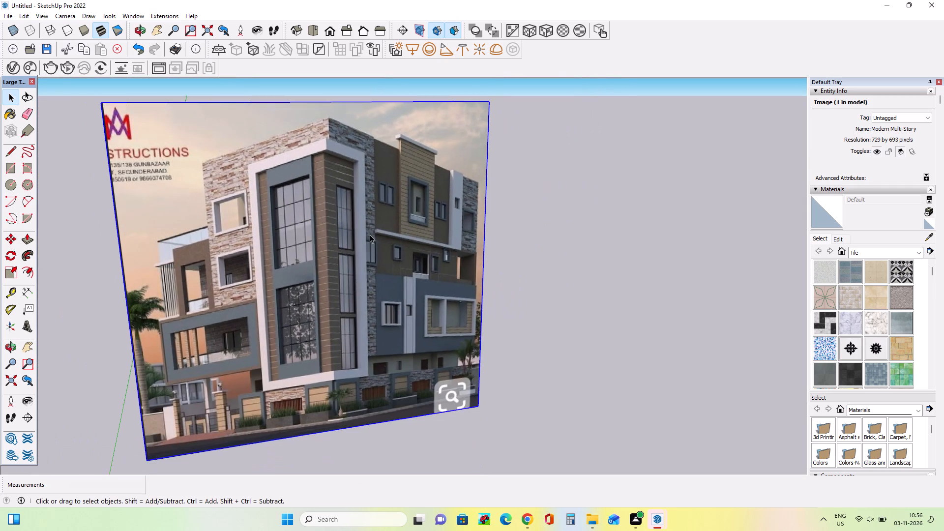
scroll(370, 235, up, 2)
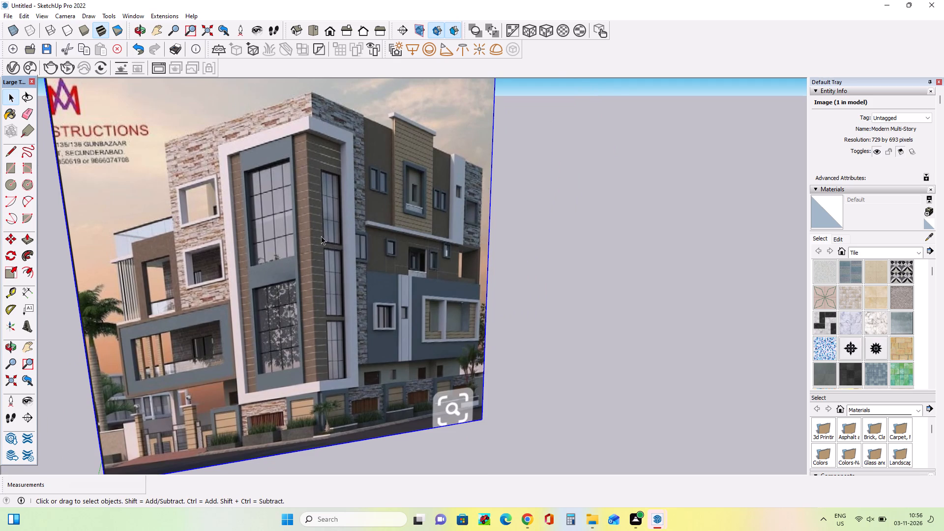
scroll(321, 236, up, 2)
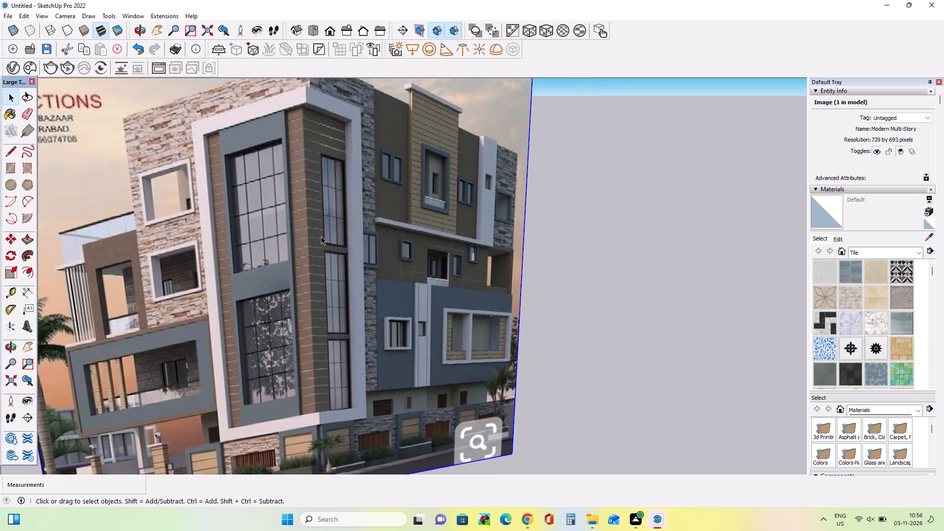
scroll(321, 236, down, 3)
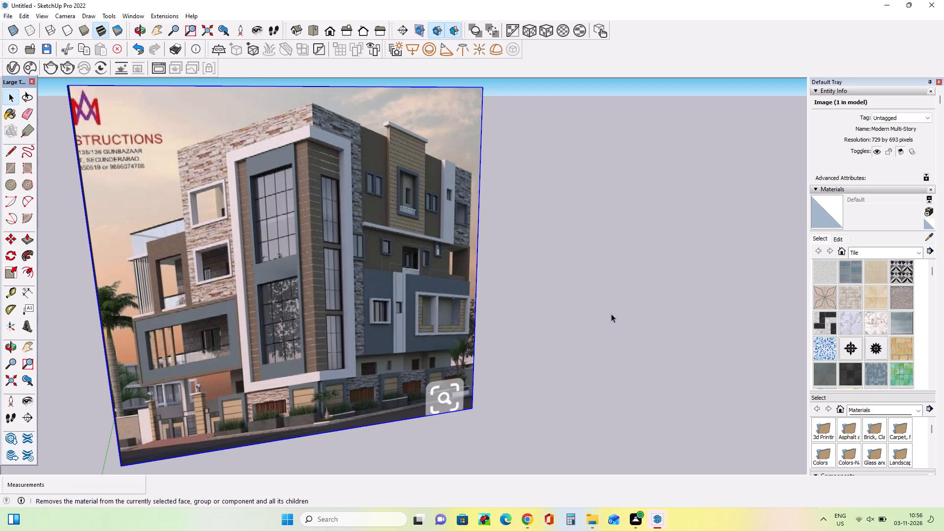
scroll(382, 327, down, 8)
scroll(359, 240, down, 7)
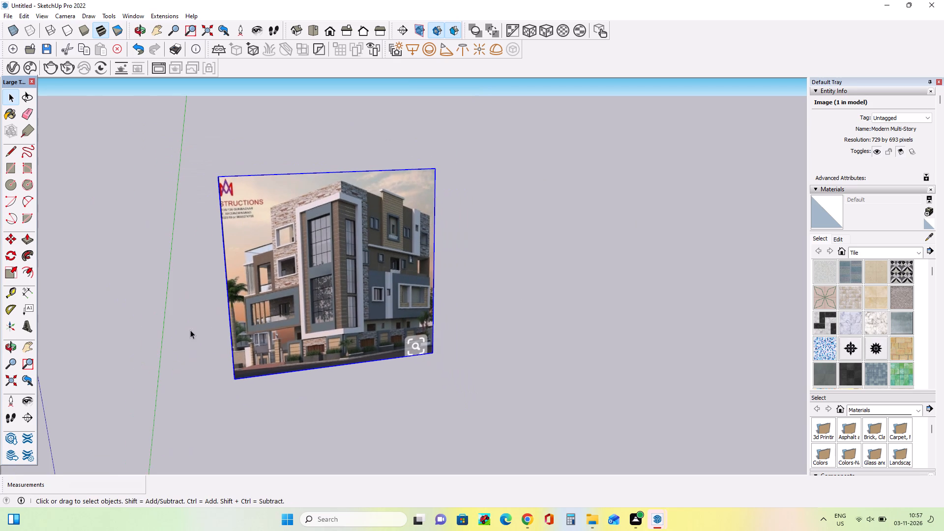
Move the elevation image about 29' farther back from the scale figure, and shift it sideways away from the origin.
middle_drag(194, 328, 258, 266)
scroll(251, 264, down, 5)
scroll(409, 268, down, 4)
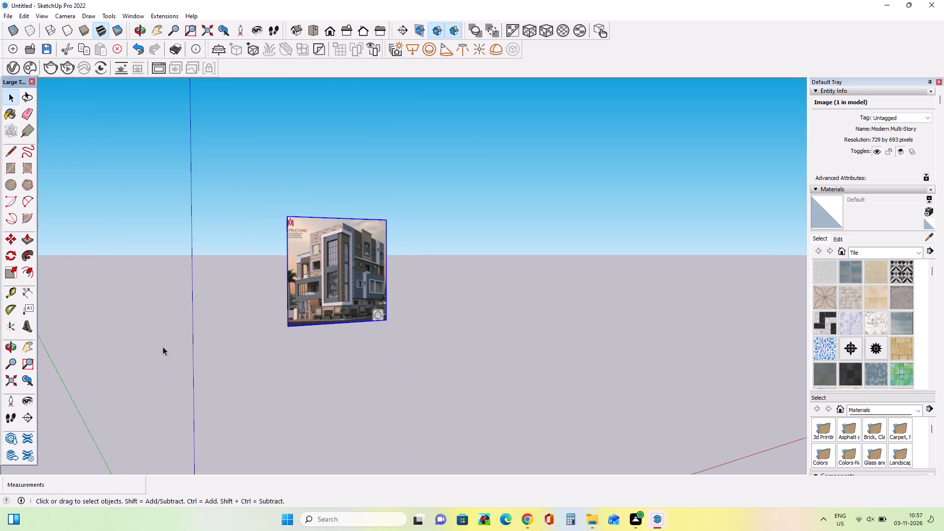
scroll(332, 319, down, 5)
scroll(393, 317, down, 5)
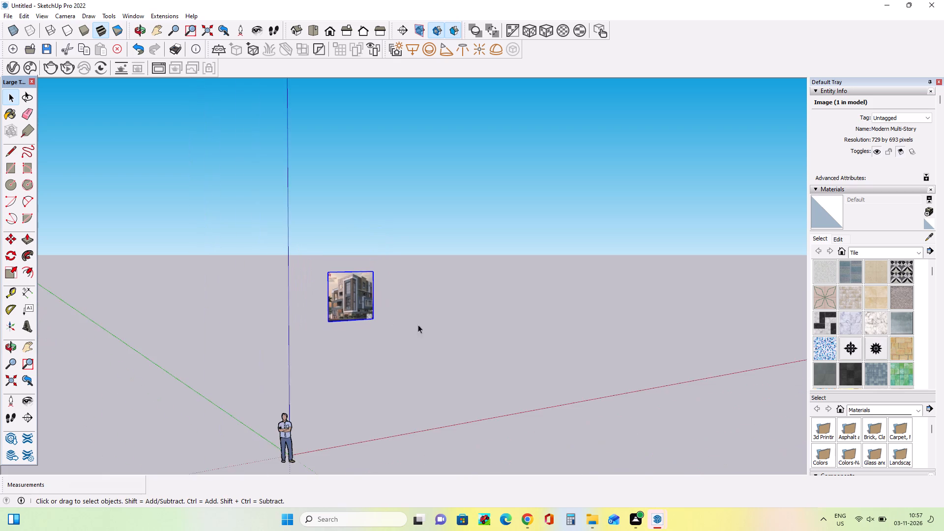
middle_drag(541, 333, 565, 396)
click(3, 238)
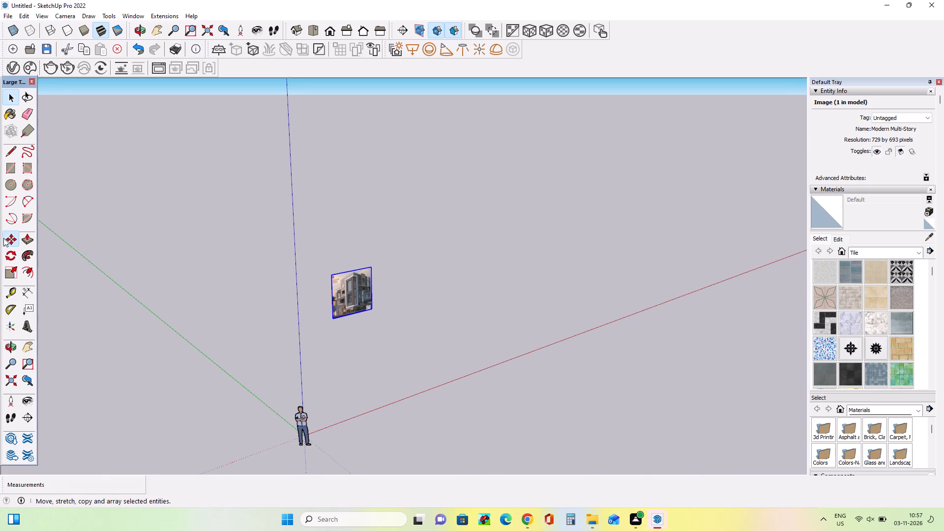
click(336, 320)
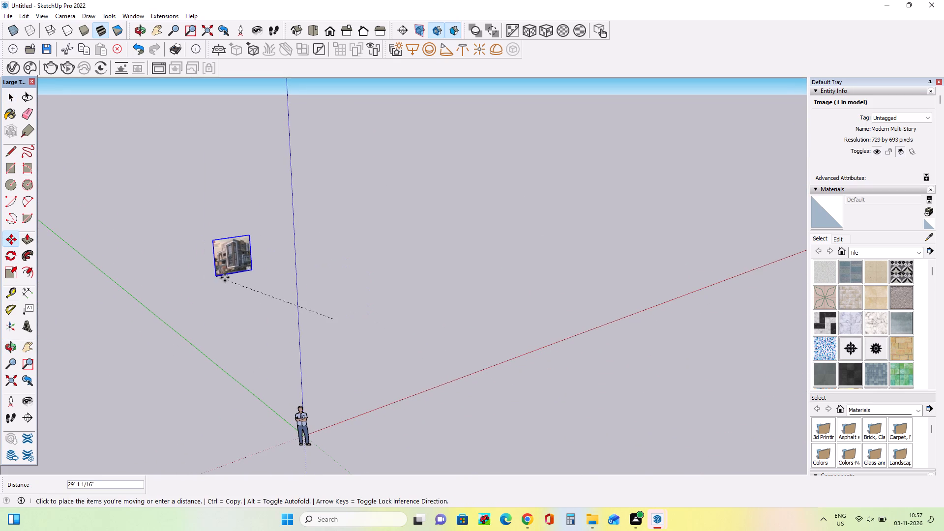
click(225, 277)
middle_drag(350, 341, 158, 311)
scroll(159, 311, down, 3)
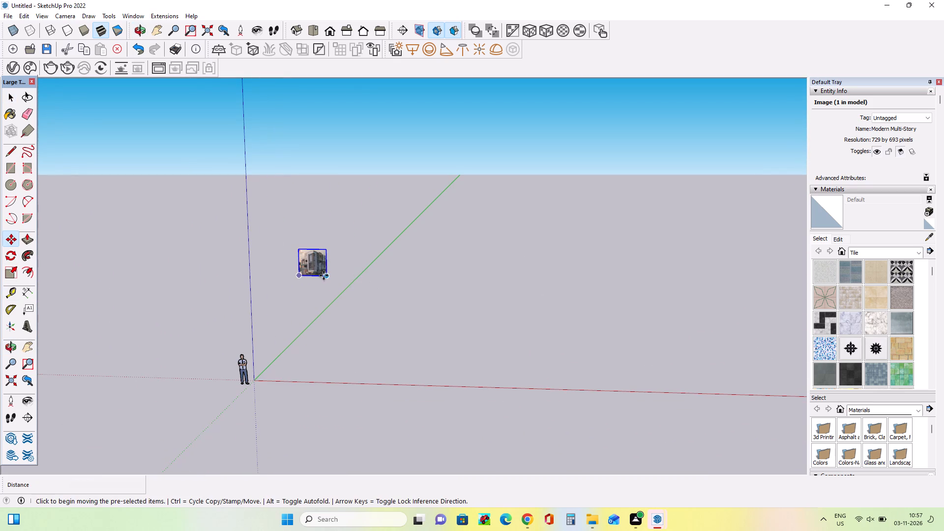
click(324, 275)
click(420, 300)
Move the elevation image about 60' farther back, and shift it sideways into the open ground between the green and red axes.
middle_drag(328, 336, 521, 390)
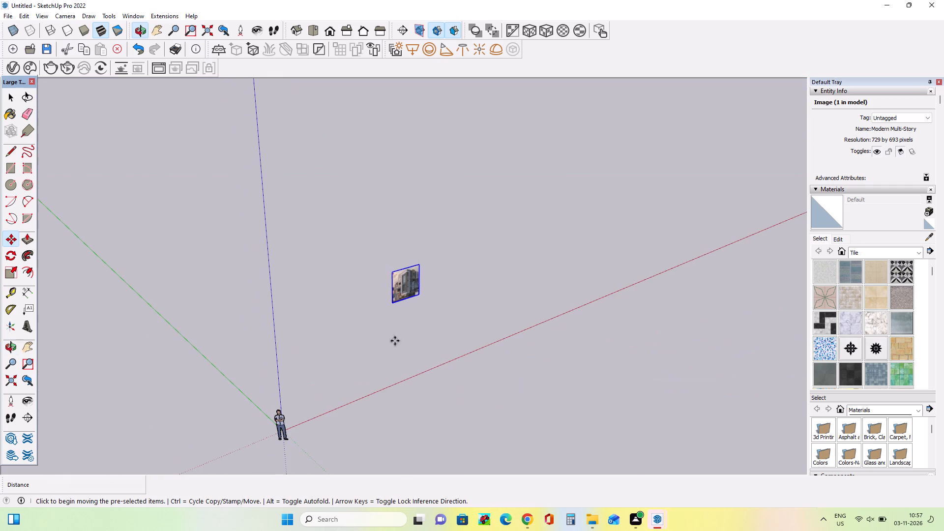
click(394, 306)
click(213, 239)
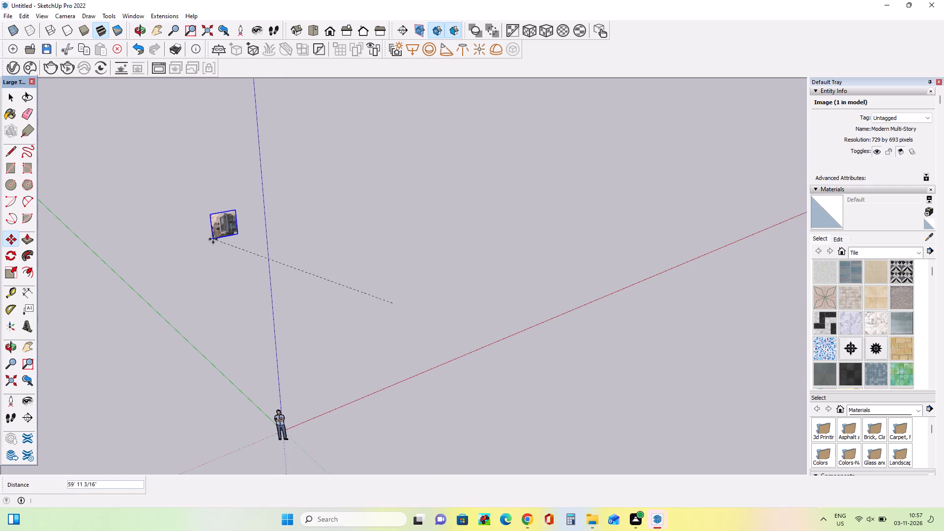
middle_drag(288, 313, 81, 313)
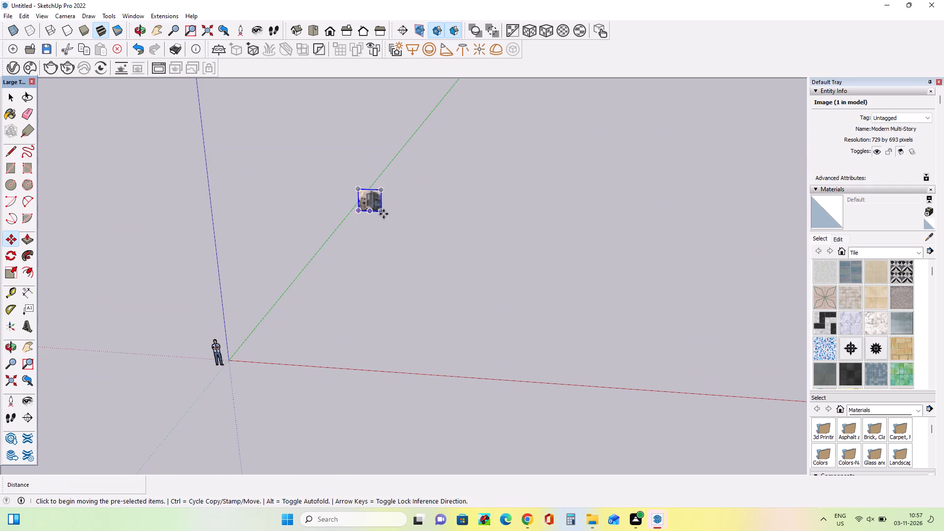
click(383, 214)
click(473, 253)
Draw a ground-plane rectangle about 124' by 89' beside the elevation image, between the red and green axes.
scroll(254, 258, down, 6)
scroll(249, 264, up, 1)
scroll(249, 264, down, 1)
scroll(249, 264, up, 1)
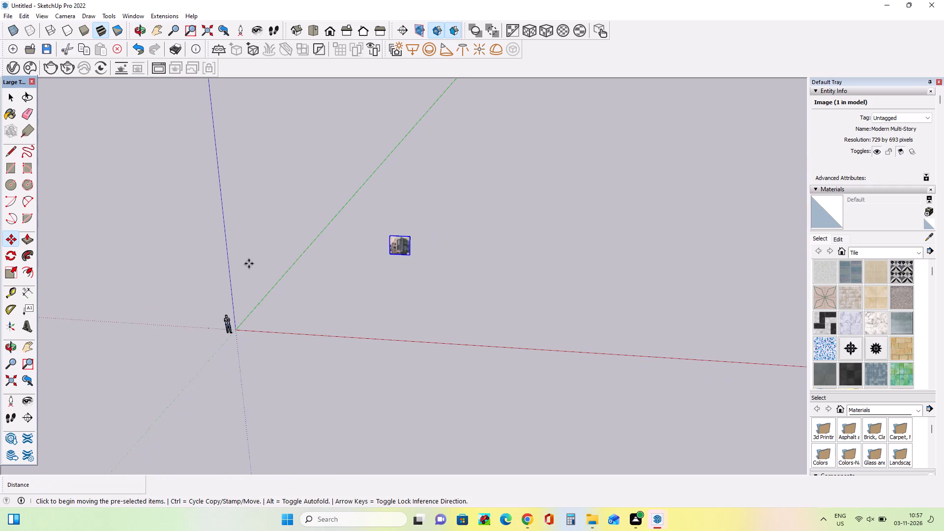
scroll(249, 264, down, 5)
middle_drag(446, 288, 531, 413)
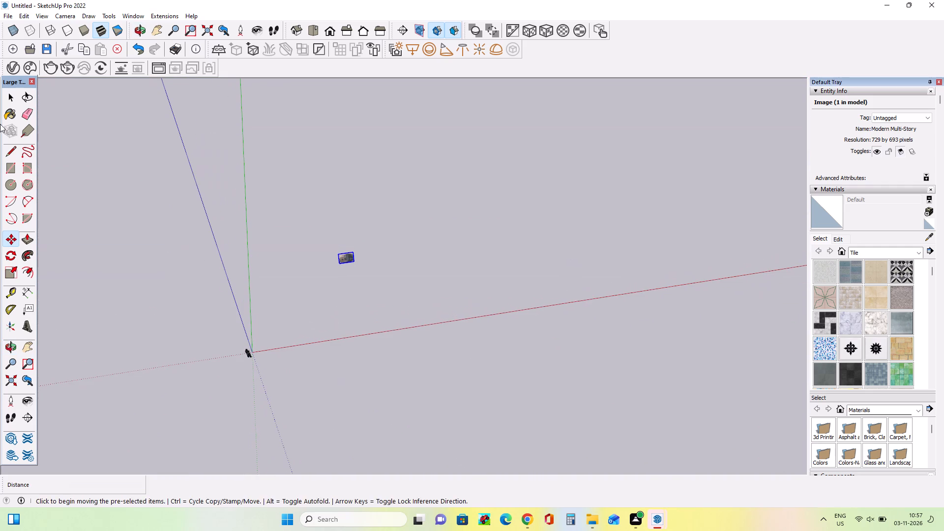
click(9, 166)
click(389, 292)
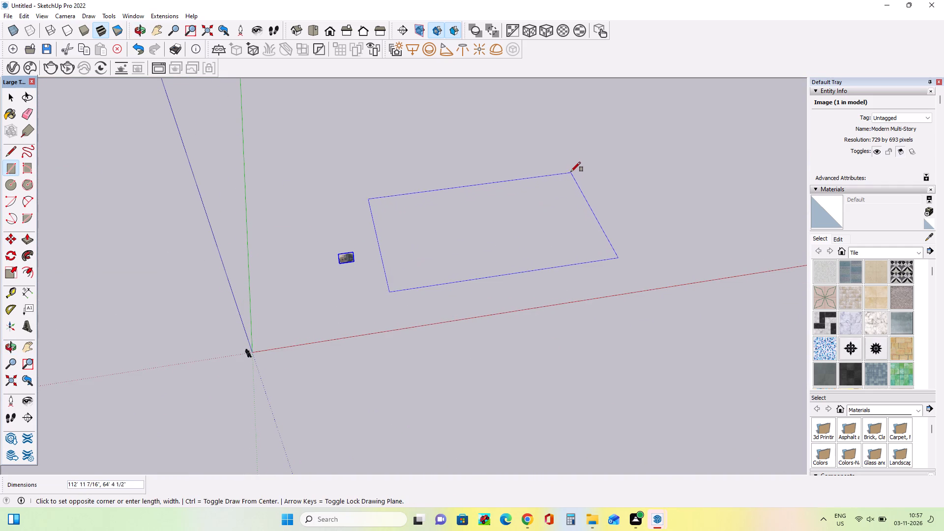
click(574, 143)
Move the elevation image next to the rectangle's far corner nearest the green axis.
scroll(395, 252, up, 1)
middle_drag(391, 254, 310, 243)
scroll(327, 223, up, 1)
middle_drag(367, 284, 381, 231)
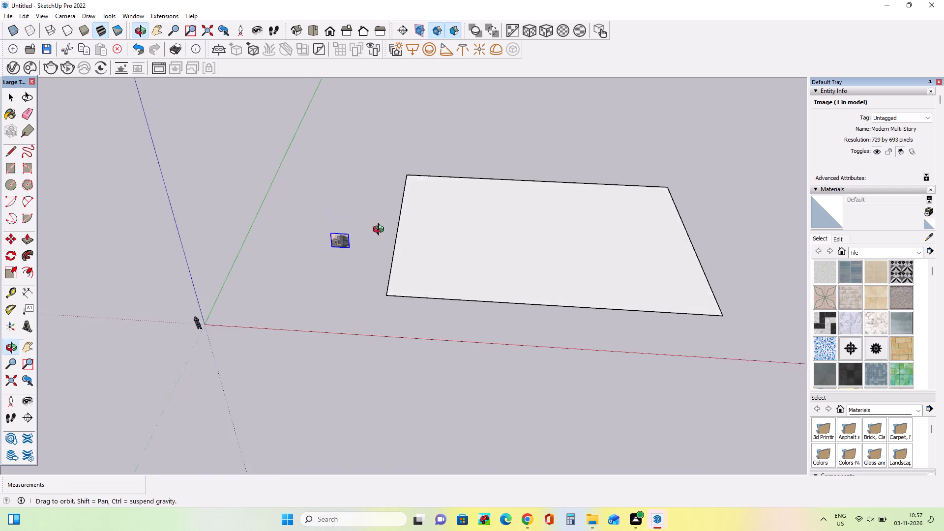
middle_drag(381, 231, 381, 226)
click(7, 234)
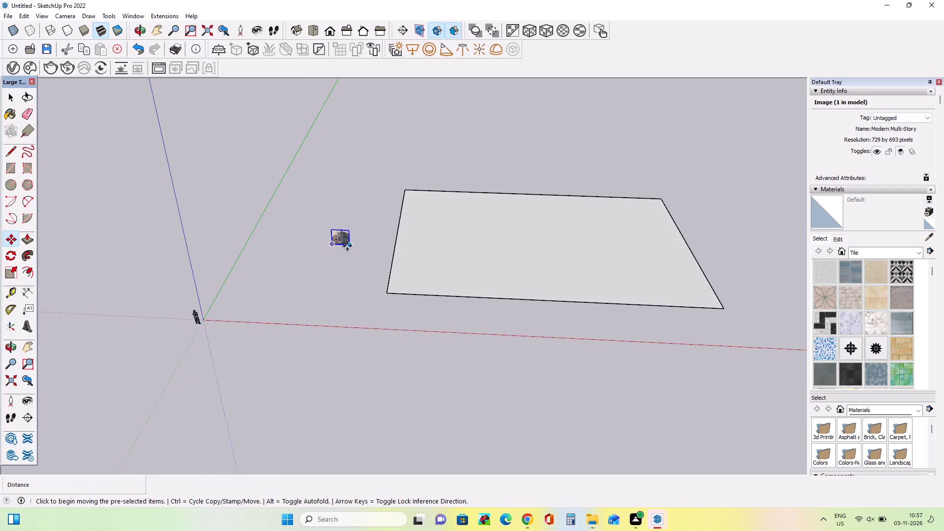
click(347, 246)
click(400, 224)
middle_drag(377, 302, 458, 221)
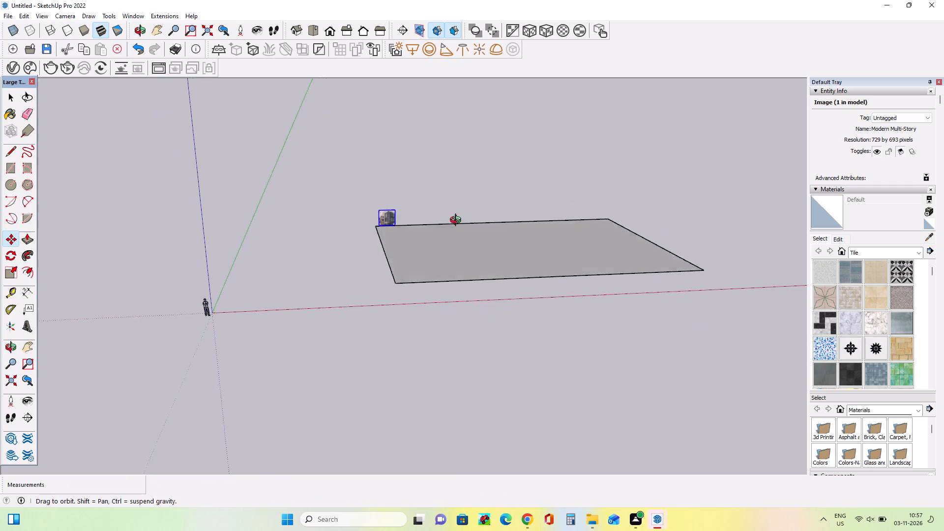
Move the elevation image so it stands on the rectangle's short edge nearest the green axis.
middle_drag(458, 221, 865, 279)
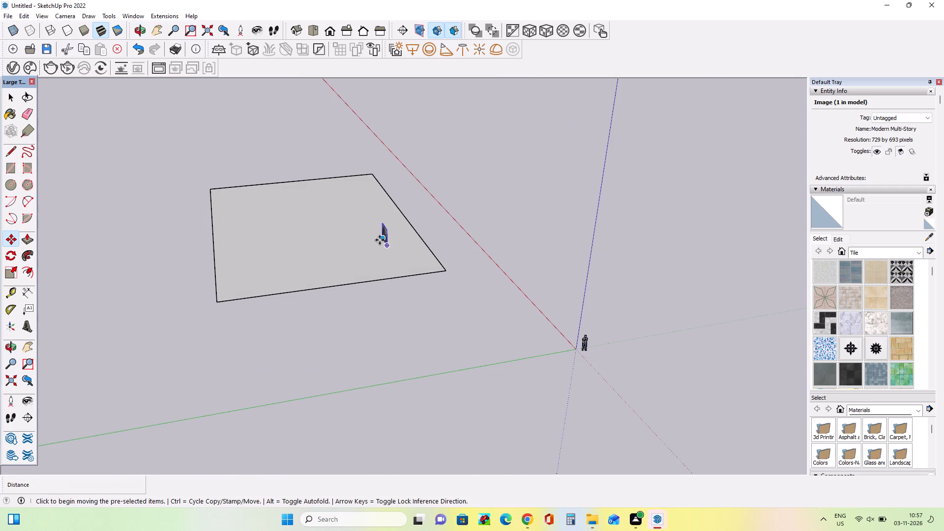
click(380, 240)
click(315, 288)
Scale the elevation image up uniformly by about 11.81 from its upper outer corner.
middle_drag(380, 302, 179, 302)
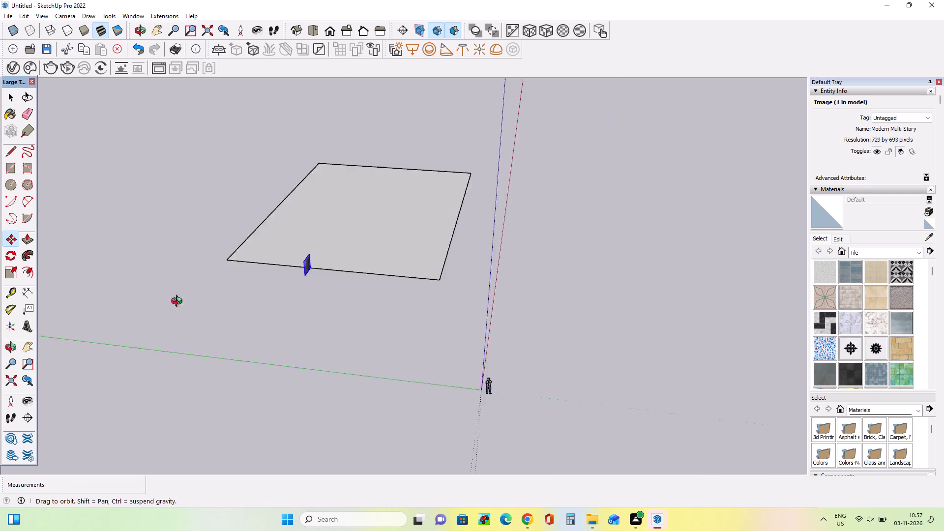
middle_drag(179, 302, 0, 290)
scroll(428, 242, up, 8)
middle_drag(483, 263, 472, 286)
click(8, 271)
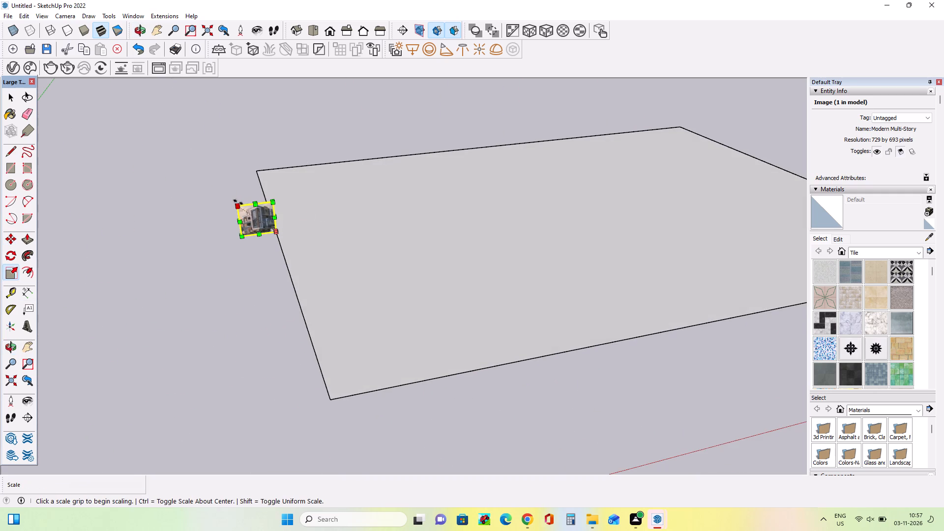
click(238, 202)
scroll(195, 204, down, 15)
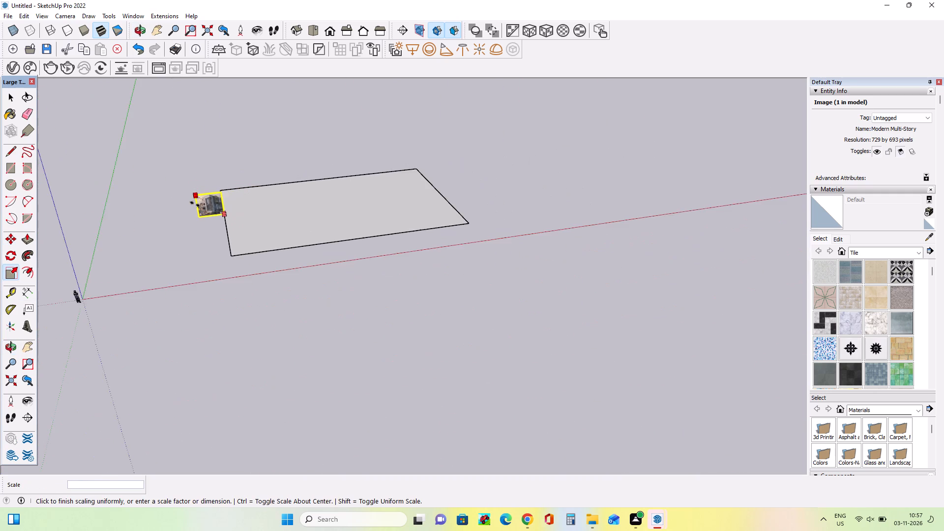
scroll(195, 204, down, 3)
scroll(195, 204, up, 1)
click(55, 136)
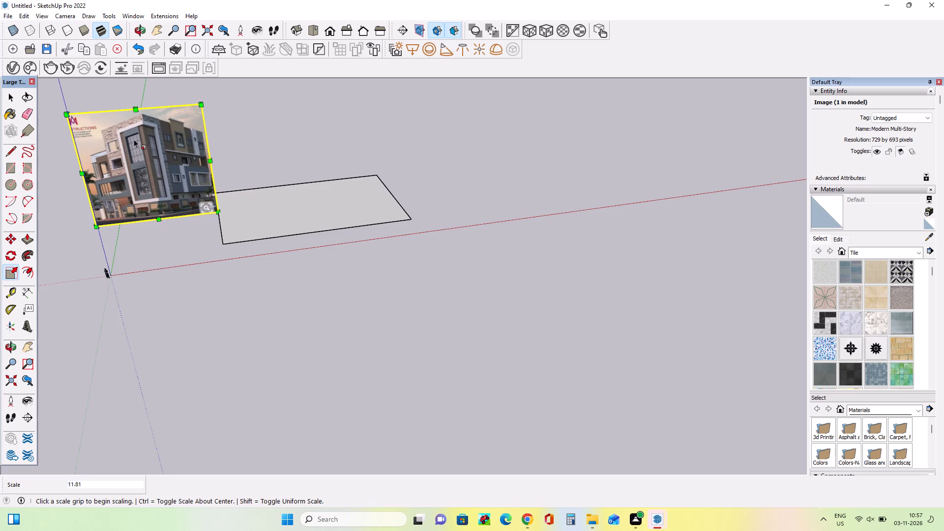
Stretch the elevation image upward from its top edge to make it taller.
scroll(516, 222, down, 9)
middle_drag(294, 237, 303, 194)
scroll(294, 237, down, 1)
scroll(303, 174, up, 2)
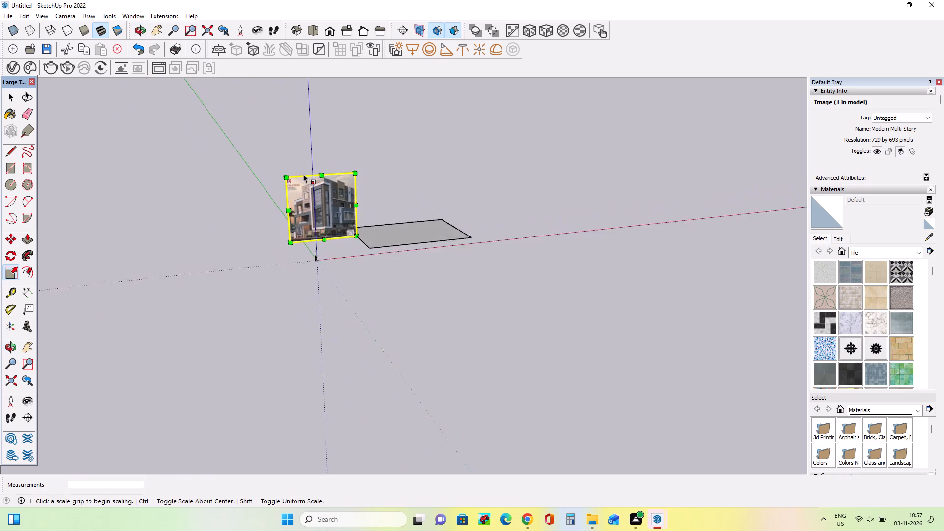
scroll(303, 174, up, 10)
drag(339, 176, 343, 101)
Enlarge the elevation image uniformly from its upper outer corner, and widen it outward along the red axis.
click(259, 103)
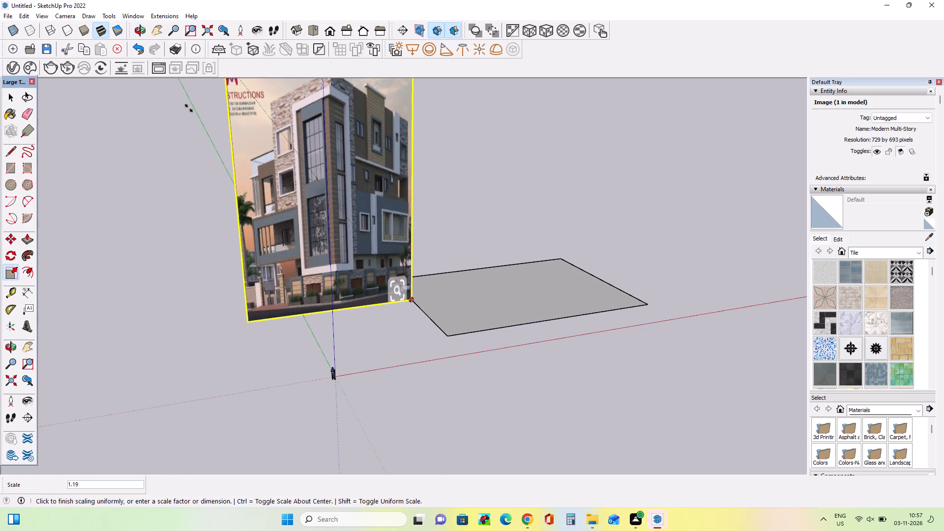
click(176, 154)
drag(236, 196, 211, 200)
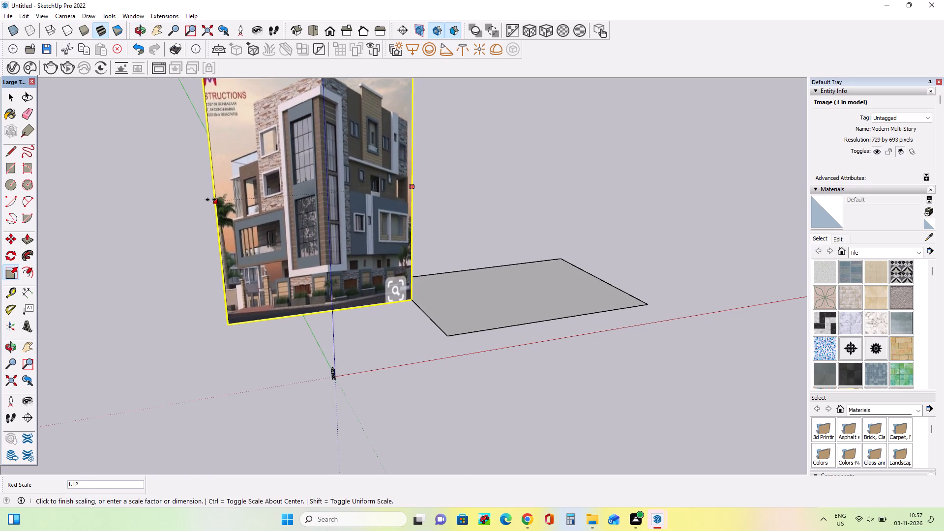
drag(211, 200, 198, 203)
Scale the elevation image up uniformly once more from its upper outer corner.
scroll(322, 281, down, 10)
middle_drag(583, 297, 401, 319)
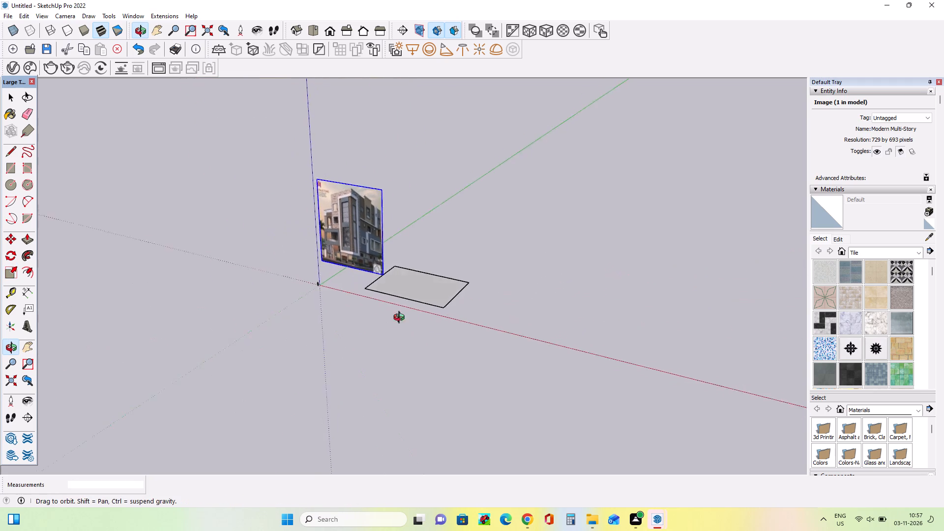
middle_drag(401, 319, 486, 259)
scroll(313, 269, up, 6)
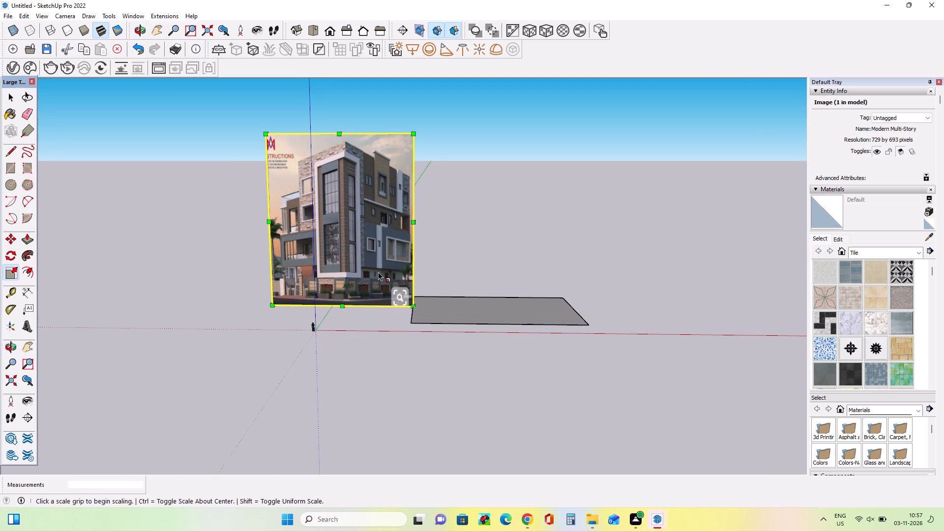
scroll(378, 272, down, 3)
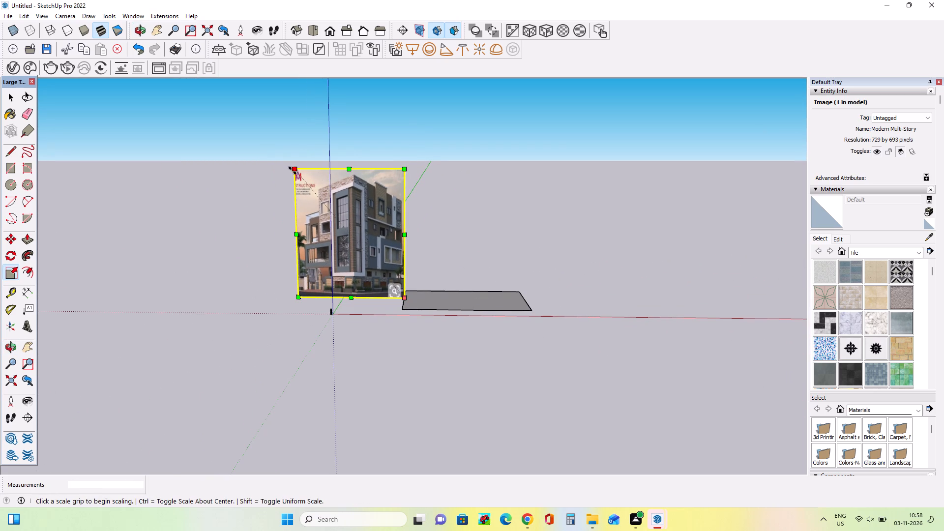
drag(293, 168, 215, 137)
Draw a rectangle about 89' by 62' over the half of the ground base farther from the image, ending at the back edge's midpoint.
scroll(454, 195, up, 2)
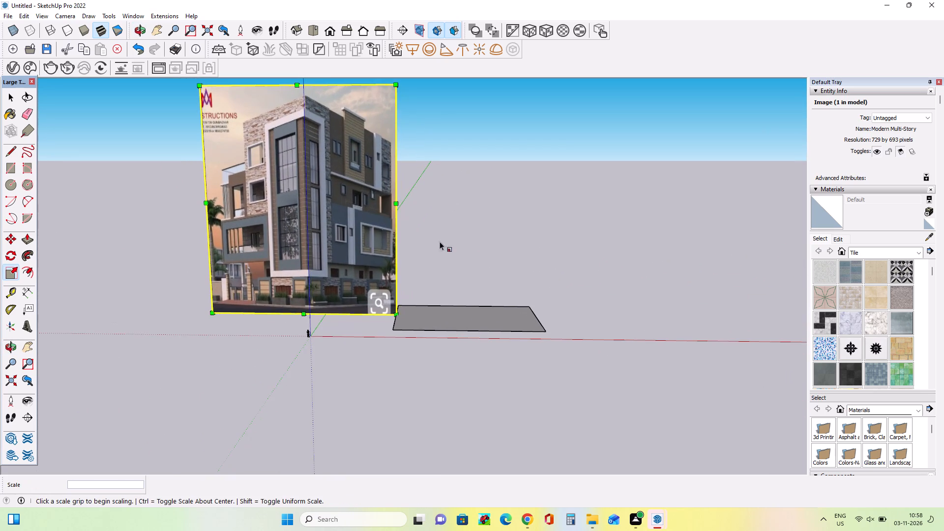
middle_drag(427, 293, 439, 269)
middle_drag(430, 304, 435, 302)
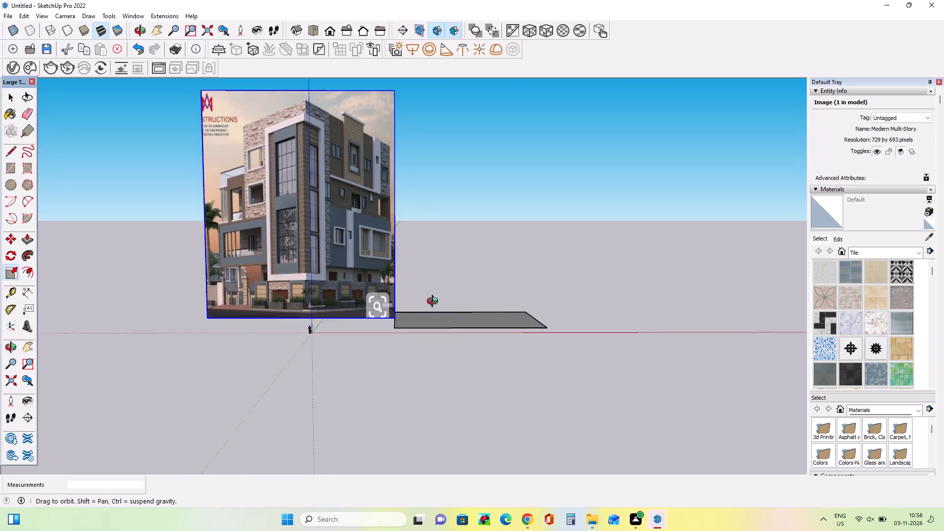
middle_drag(435, 302, 460, 308)
middle_drag(453, 311, 446, 333)
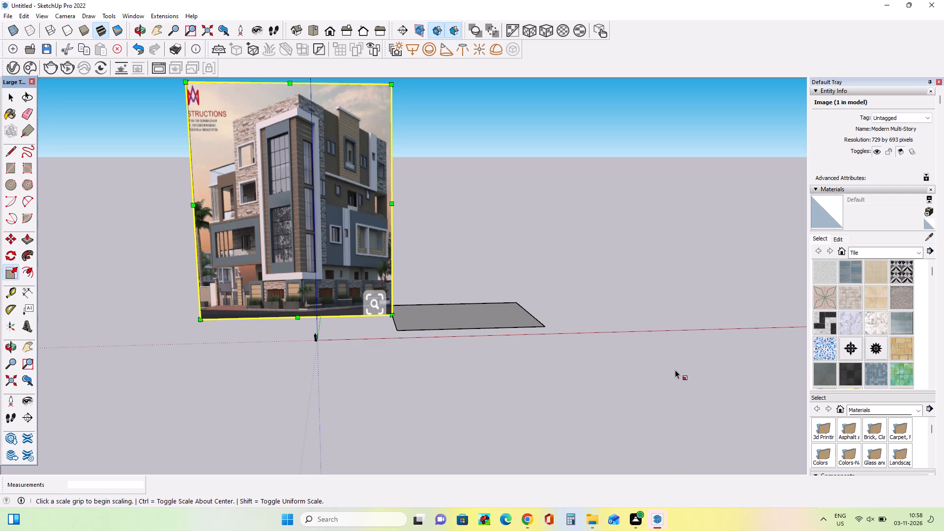
middle_drag(713, 351, 721, 374)
scroll(277, 297, down, 3)
scroll(423, 276, up, 4)
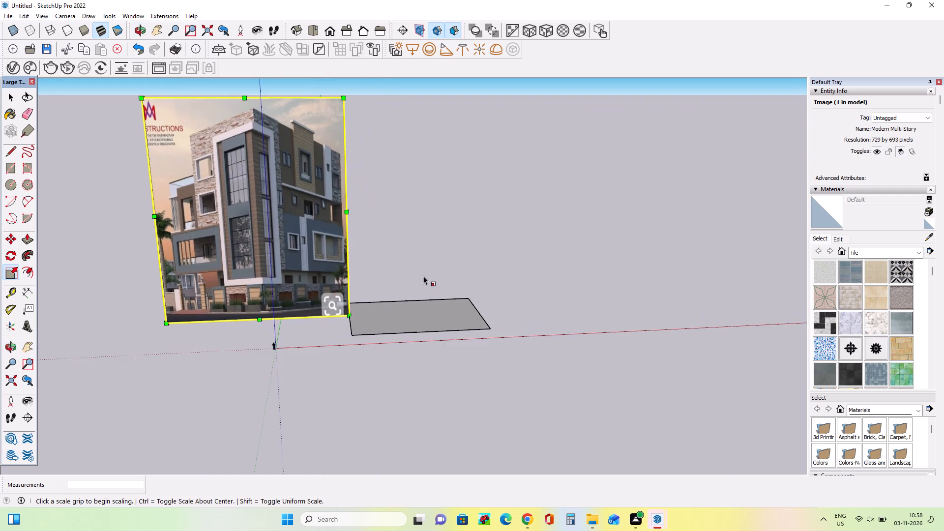
scroll(424, 276, up, 4)
middle_drag(465, 309, 457, 336)
scroll(457, 336, down, 3)
middle_drag(457, 336, 457, 343)
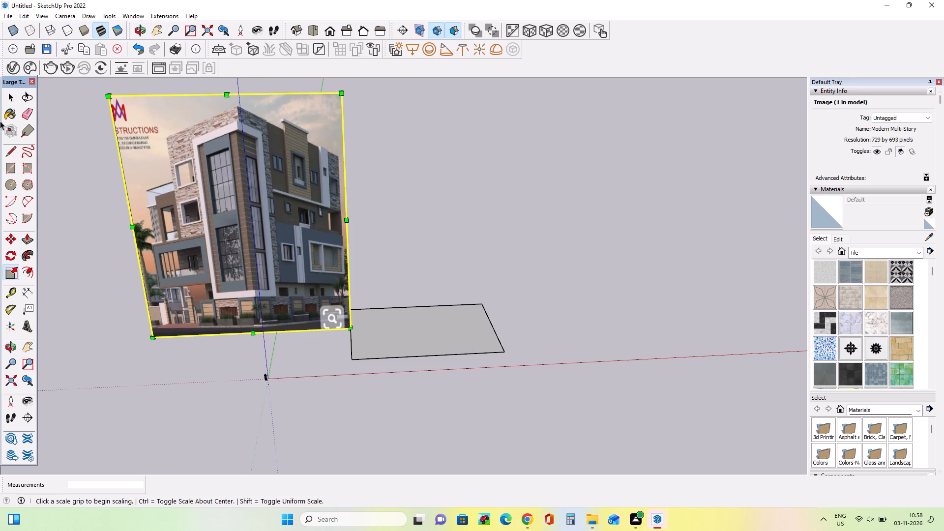
click(8, 168)
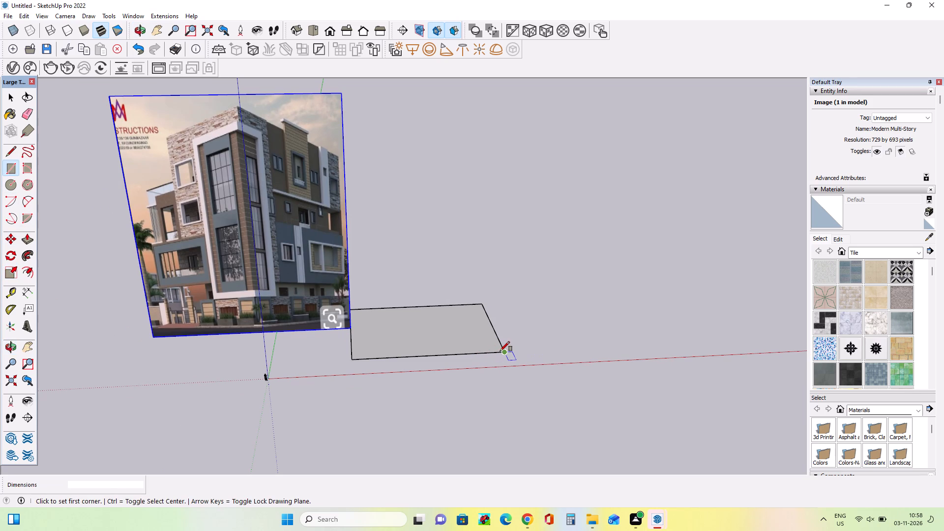
click(500, 351)
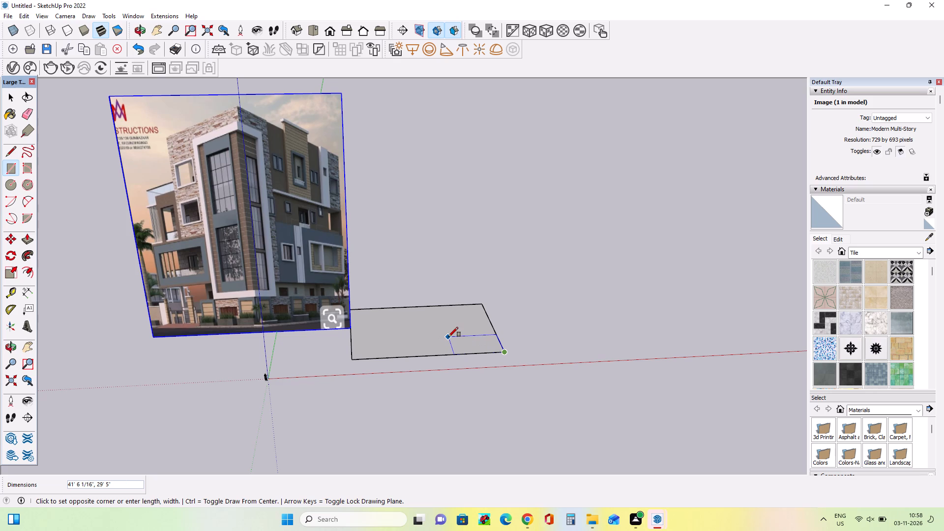
click(417, 309)
Push/Pull the half of the base farther from the image up about 56' 3" into a block.
middle_drag(524, 351, 497, 344)
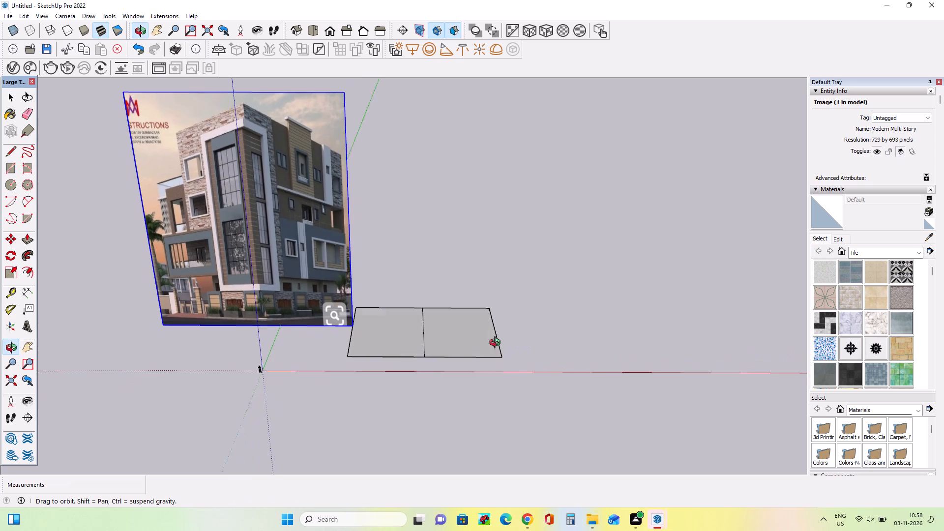
middle_drag(497, 344, 498, 335)
middle_drag(521, 329, 475, 343)
scroll(400, 376, up, 2)
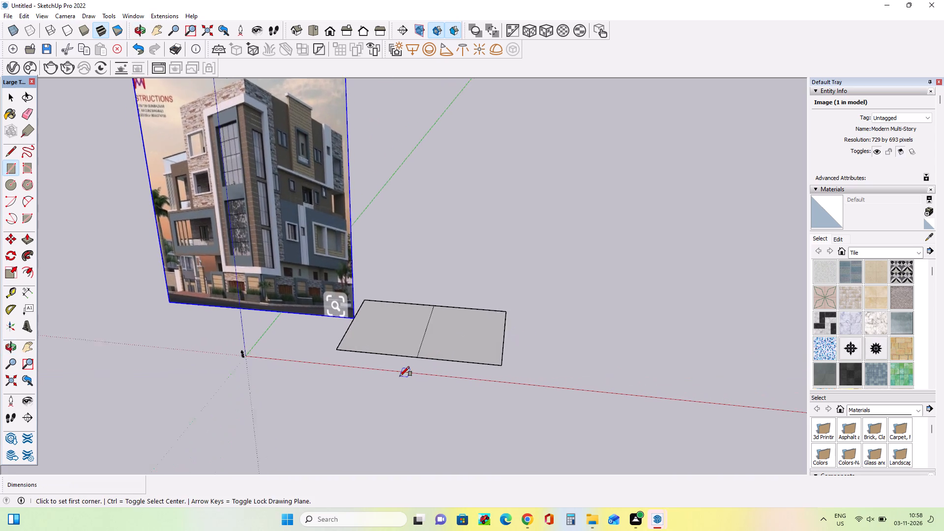
scroll(400, 376, up, 2)
middle_drag(445, 366, 442, 342)
middle_drag(499, 355, 500, 373)
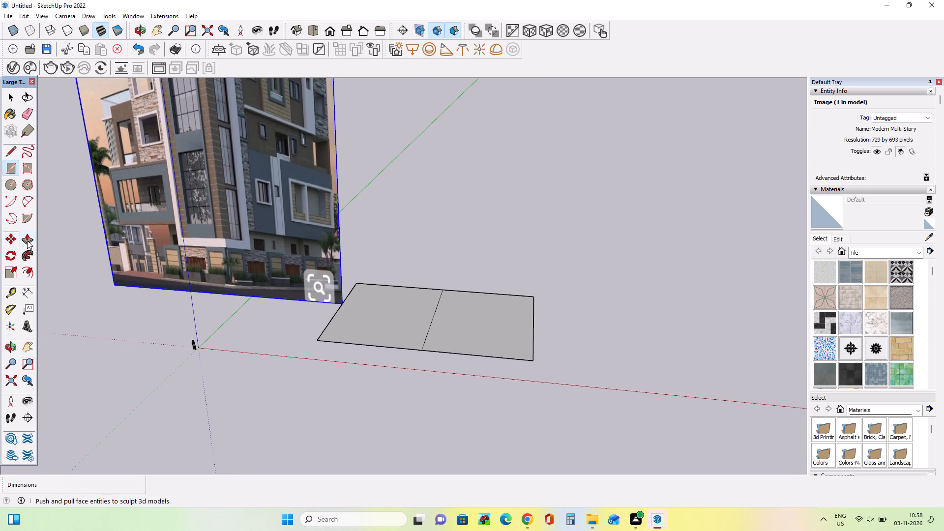
click(27, 240)
drag(481, 338, 496, 248)
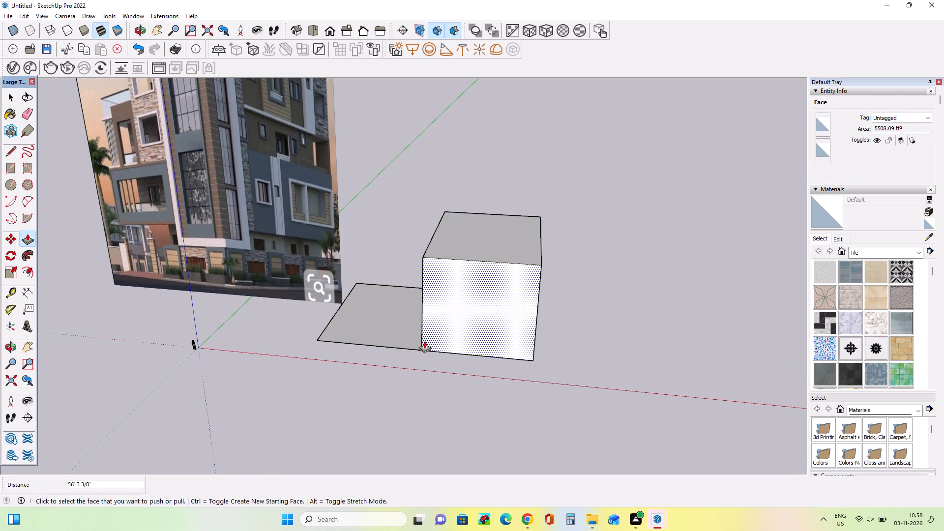
Push the block's front face, the one facing the red axis, back from the base's front edge.
scroll(424, 341, down, 4)
middle_drag(424, 341, 457, 275)
scroll(458, 295, up, 3)
middle_drag(458, 338, 445, 413)
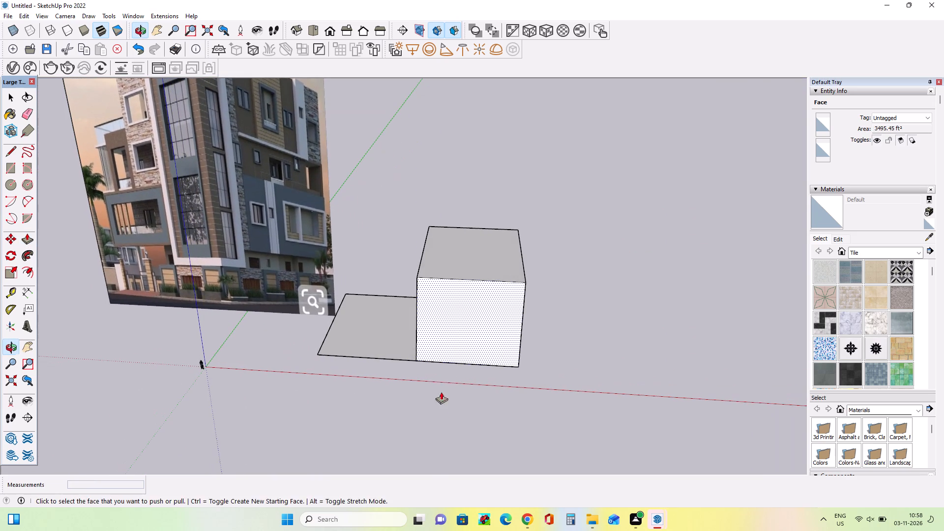
drag(447, 352, 447, 339)
Pull the block's rear face, the one facing away from the red axis, outward 16' 3" beyond the base.
middle_drag(531, 357, 423, 369)
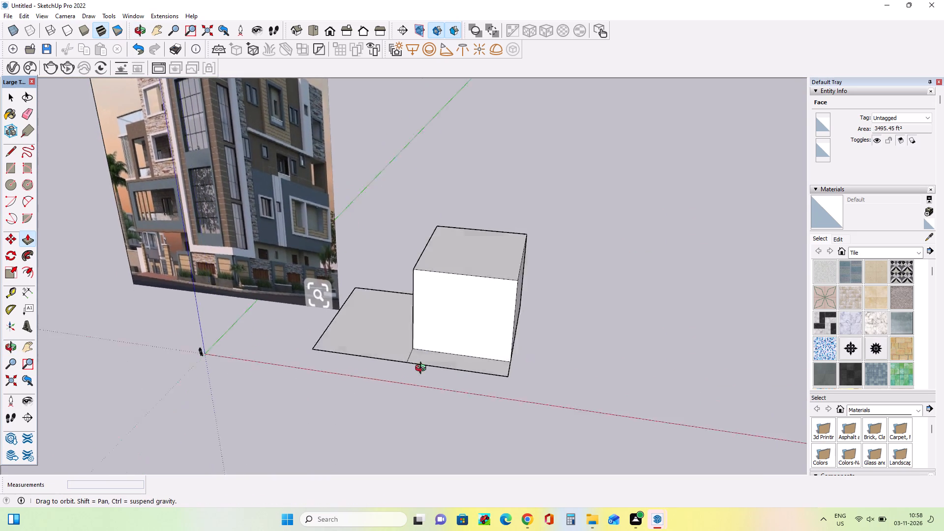
middle_drag(423, 369, 114, 357)
middle_drag(543, 377, 309, 349)
drag(330, 332, 335, 345)
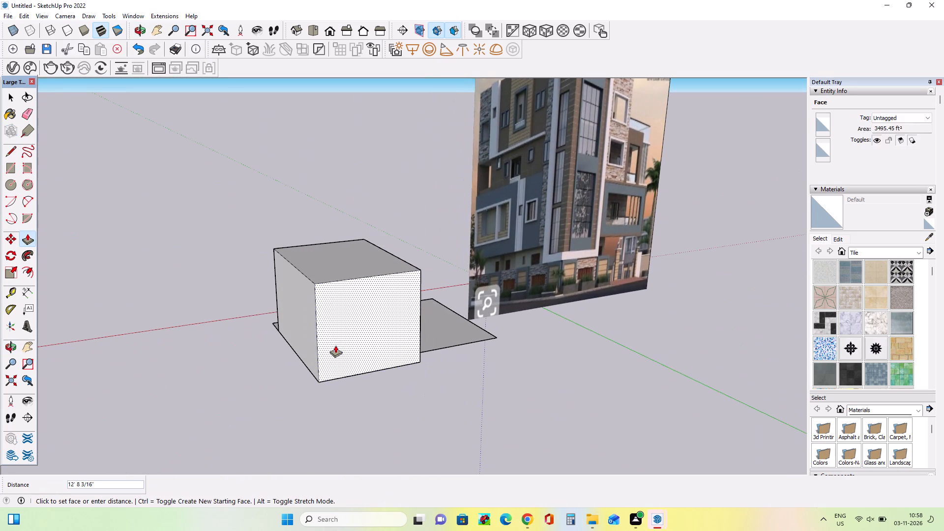
drag(335, 345, 335, 347)
Draw a rectangle corner to corner across the block's open underside to close it with a face.
middle_drag(523, 409, 545, 192)
scroll(545, 194, down, 1)
middle_drag(440, 398, 441, 384)
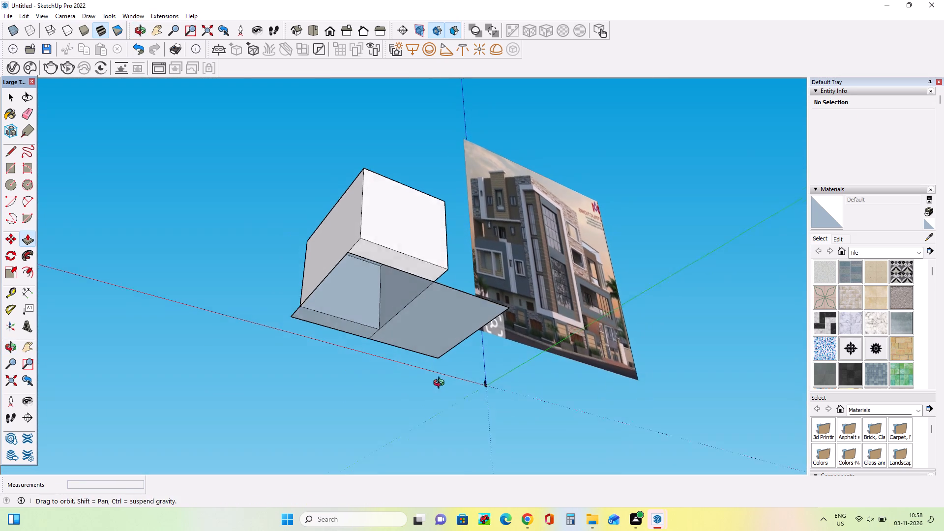
middle_drag(441, 384, 441, 369)
scroll(530, 525, up, 1)
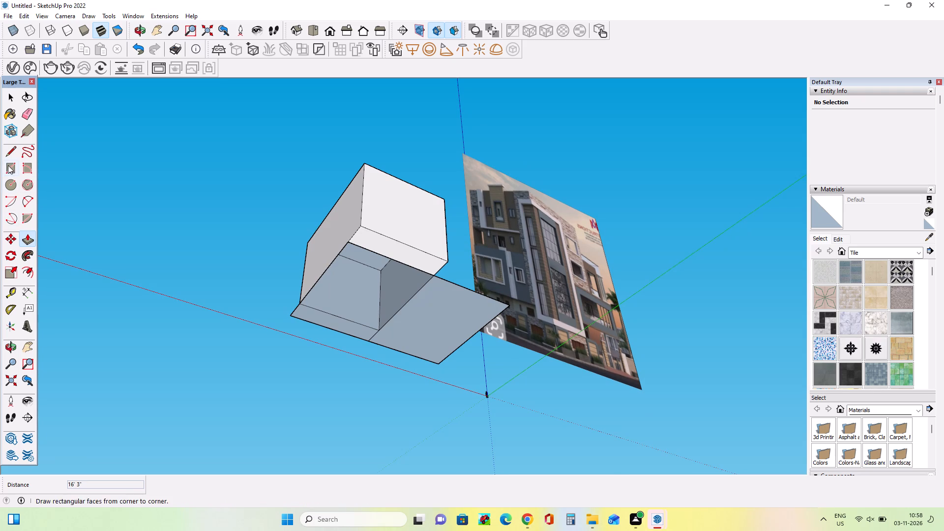
click(8, 165)
click(301, 303)
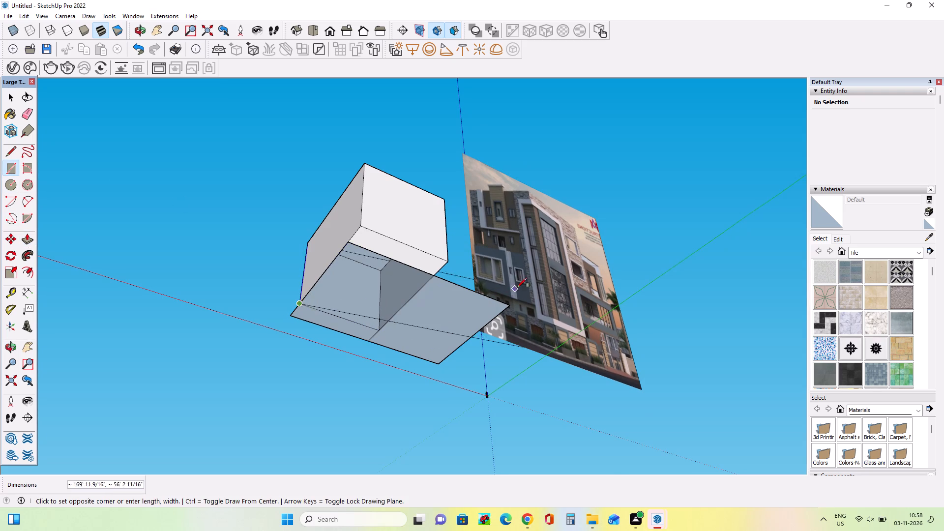
click(445, 258)
Draw a 16' 3" deep ground rectangle behind the uncovered half of the base, from the block's rear bottom corner across to the base's outer side.
middle_drag(461, 300, 460, 337)
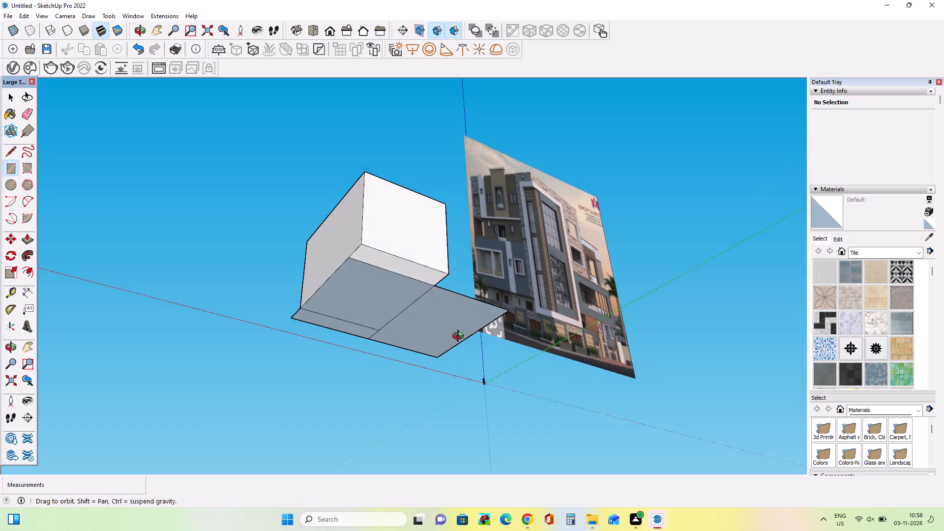
middle_drag(460, 337, 455, 338)
scroll(424, 291, up, 3)
click(436, 288)
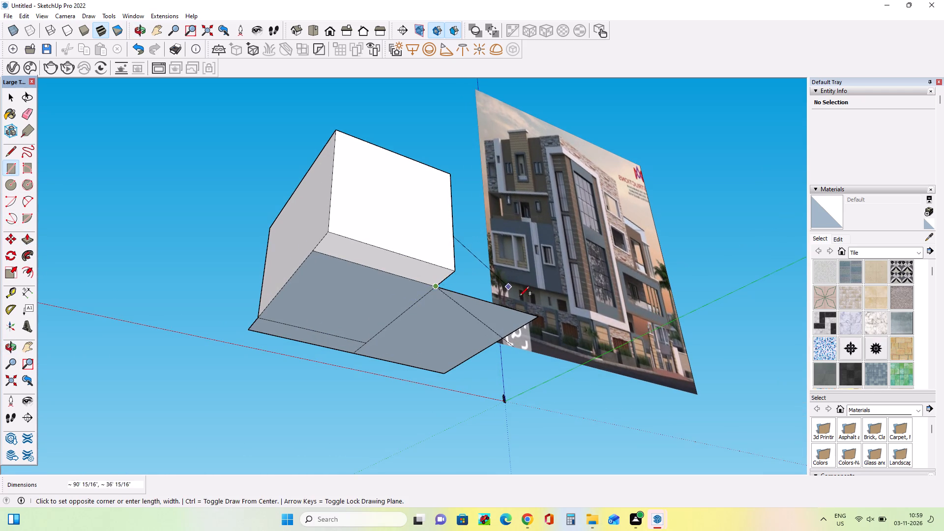
click(538, 319)
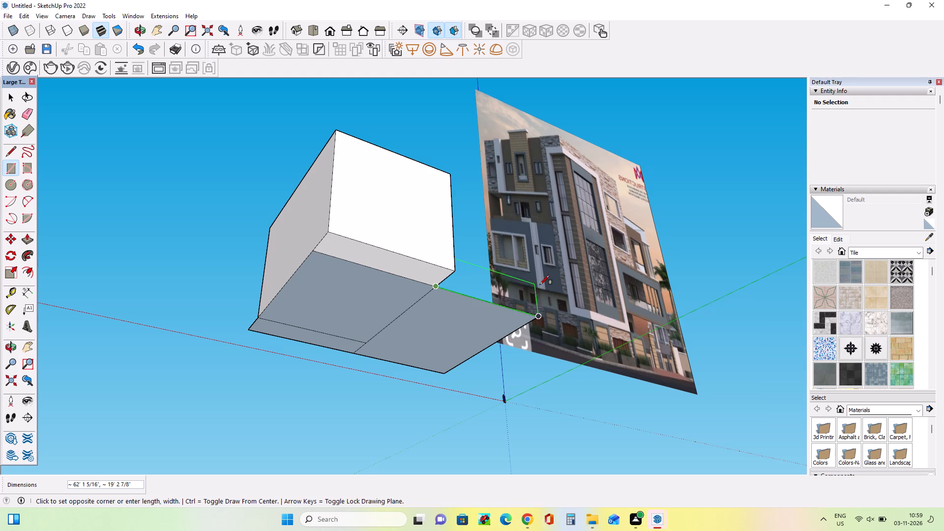
scroll(507, 319, up, 1)
middle_drag(505, 320, 271, 524)
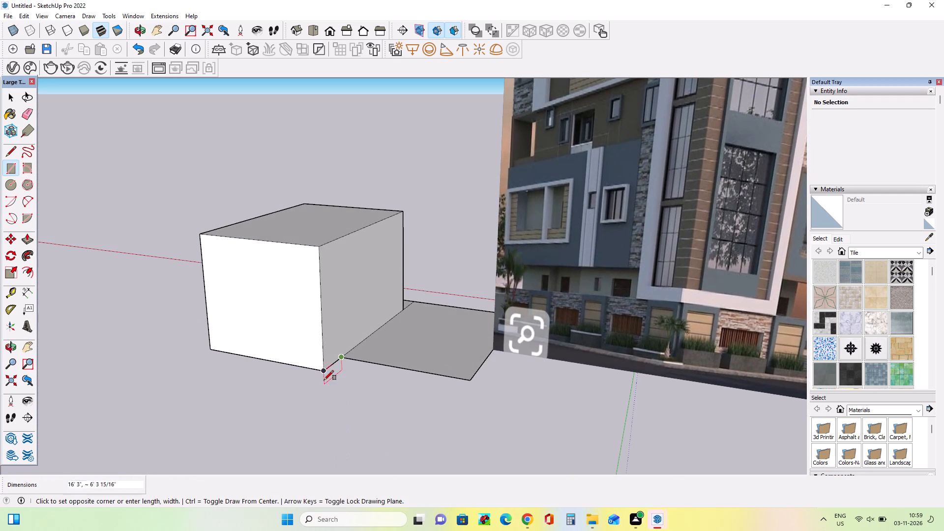
click(325, 371)
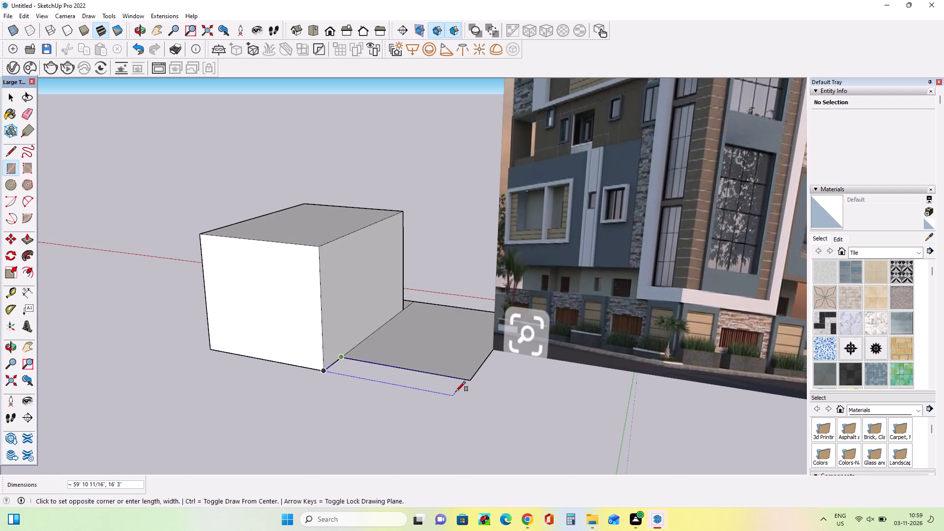
click(456, 391)
Erase the dividing edge between the new rear ground rectangle and the existing base so they form one face.
middle_drag(349, 407, 318, 453)
scroll(359, 402, up, 4)
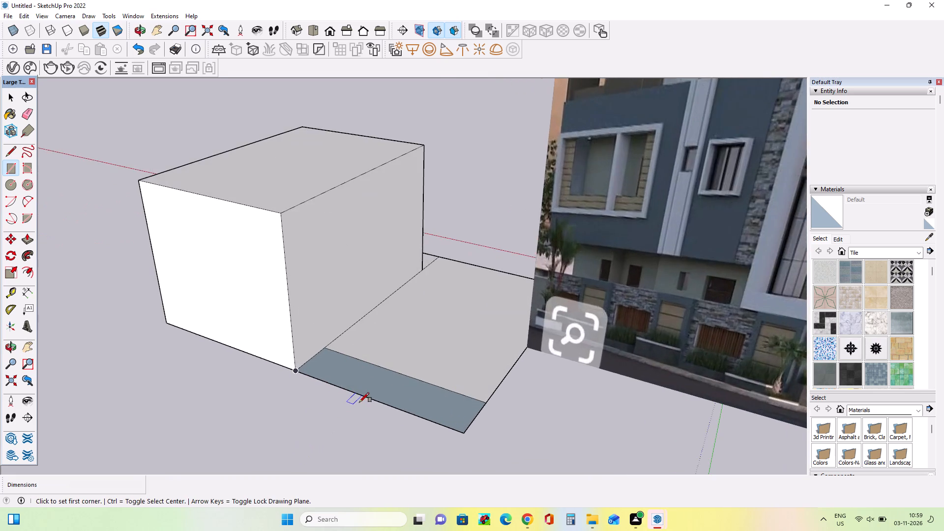
scroll(359, 402, up, 3)
click(23, 122)
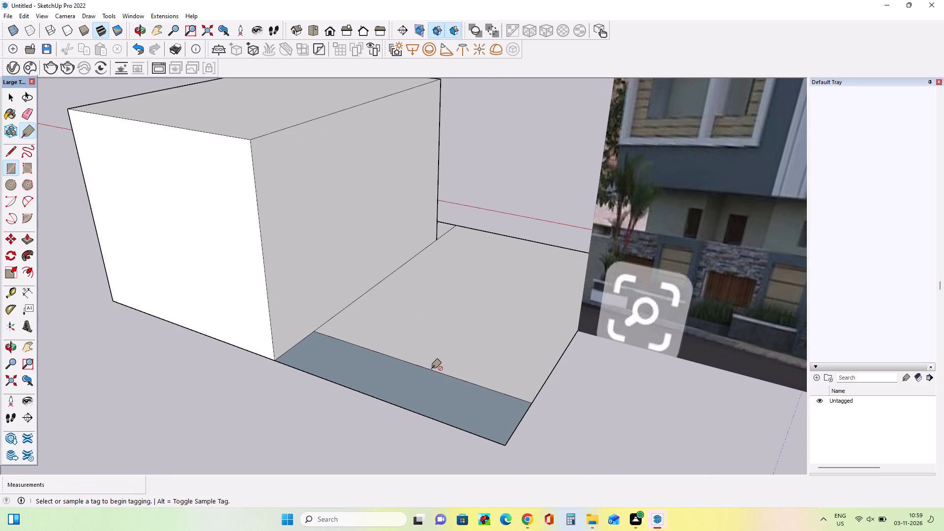
click(27, 111)
drag(454, 381, 468, 358)
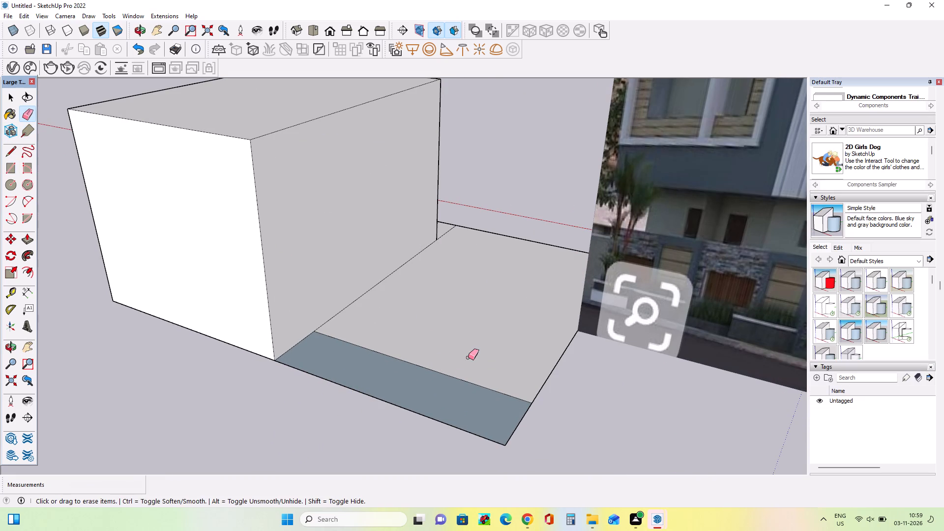
drag(424, 360, 423, 381)
Push the block's side face farthest from the reference image inward about 10' from the base's outer edge.
middle_drag(411, 375, 630, 360)
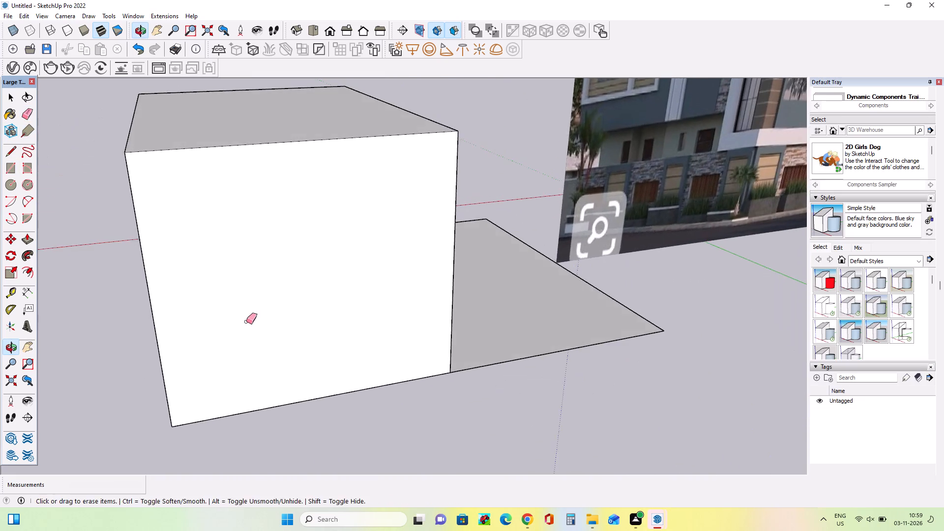
middle_drag(246, 323, 466, 340)
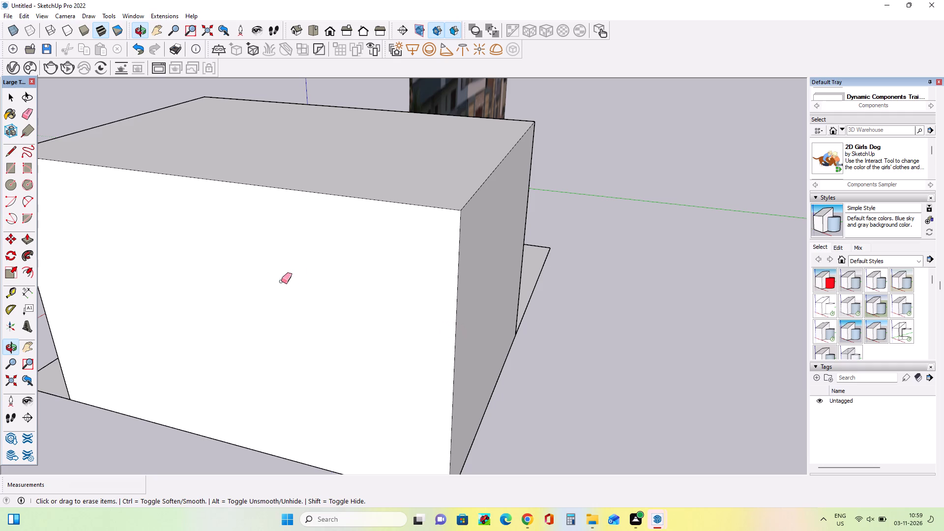
middle_drag(305, 278, 690, 251)
scroll(356, 226, down, 7)
middle_drag(474, 282, 534, 317)
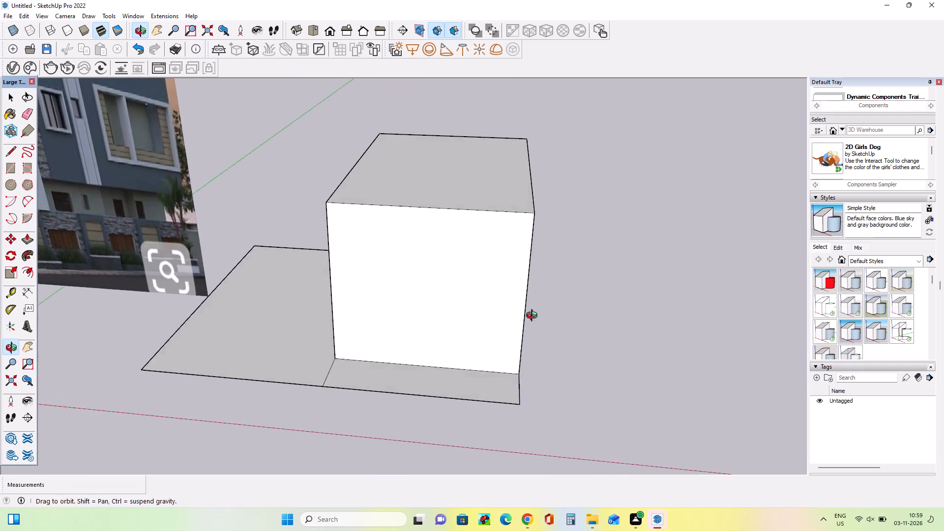
middle_drag(534, 317, 402, 324)
scroll(390, 318, down, 4)
middle_drag(446, 323, 494, 270)
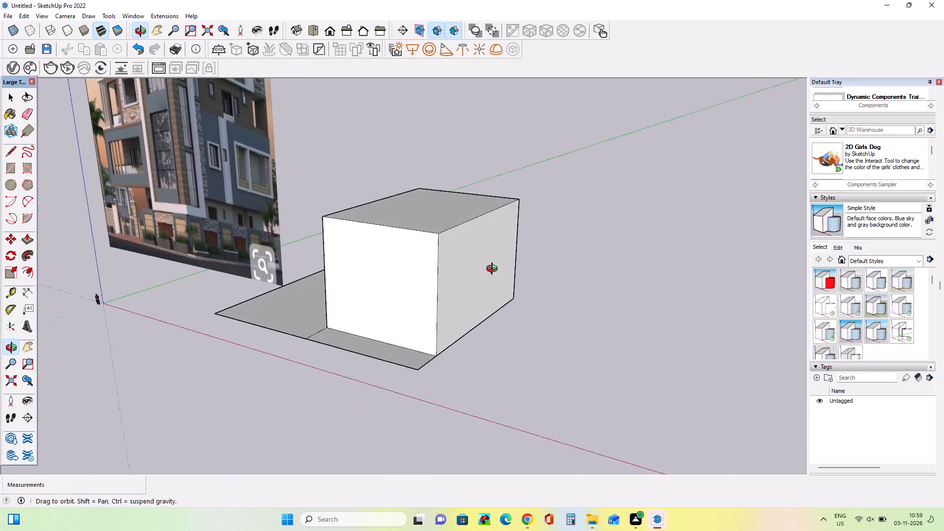
middle_drag(494, 270, 491, 311)
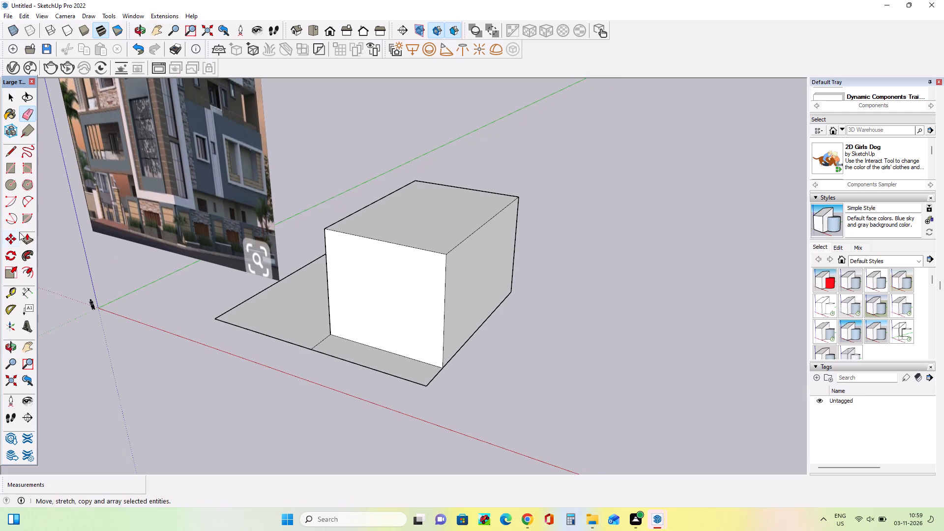
click(25, 240)
drag(451, 286, 440, 286)
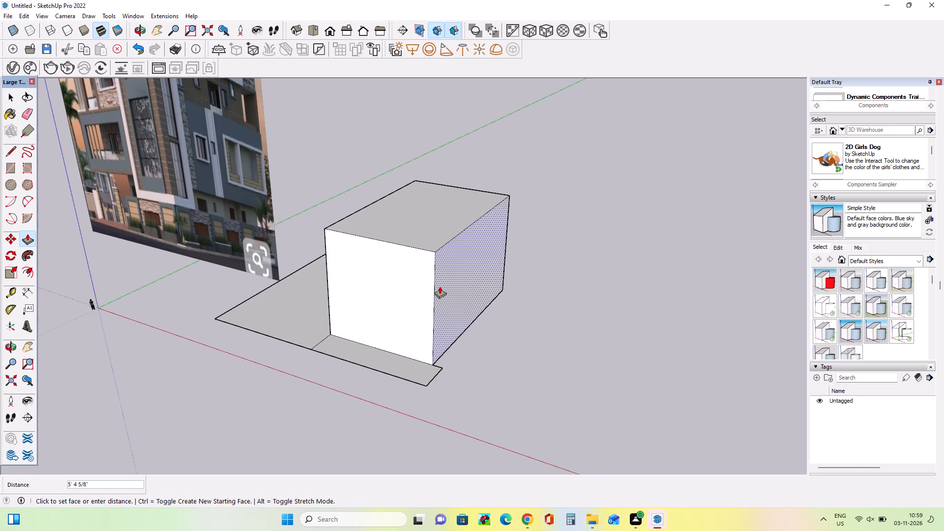
drag(440, 286, 431, 282)
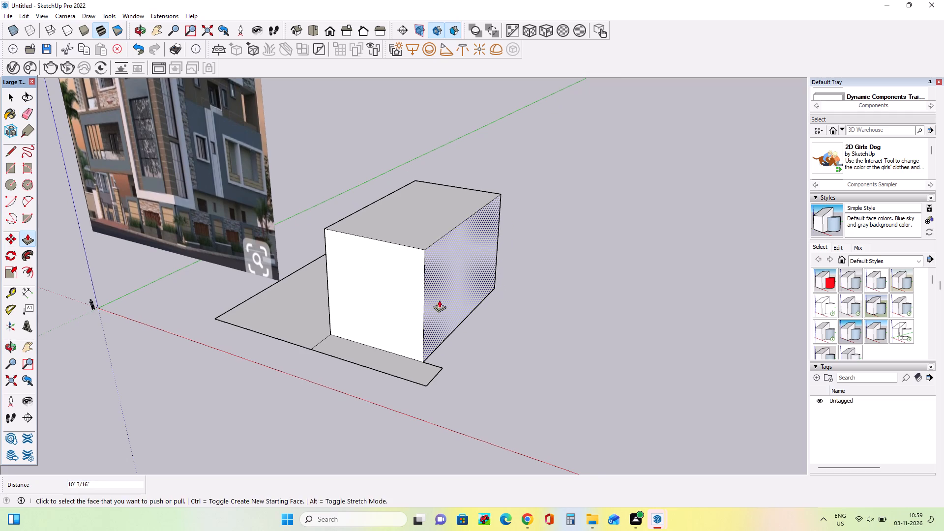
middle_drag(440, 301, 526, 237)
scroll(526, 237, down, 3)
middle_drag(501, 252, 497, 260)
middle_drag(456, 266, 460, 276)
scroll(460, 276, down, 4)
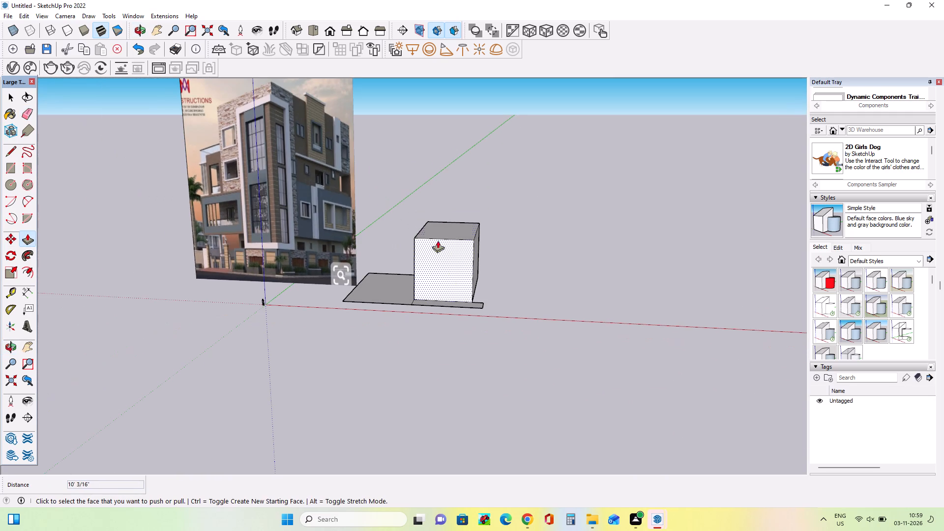
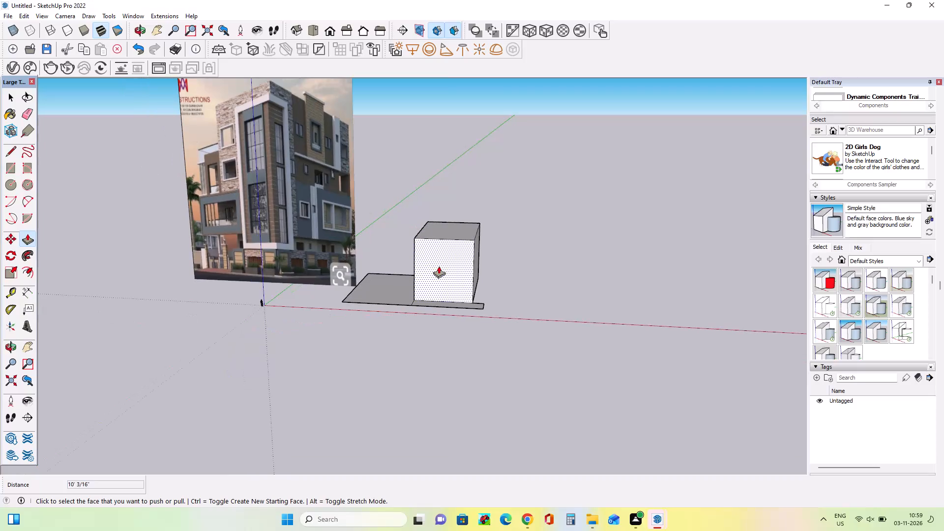
Draw a ground rectangle about 90' 5" by 10' along the block's pushed-in side face, starting at the base's outer edge.
middle_drag(439, 266, 446, 223)
scroll(446, 216, up, 5)
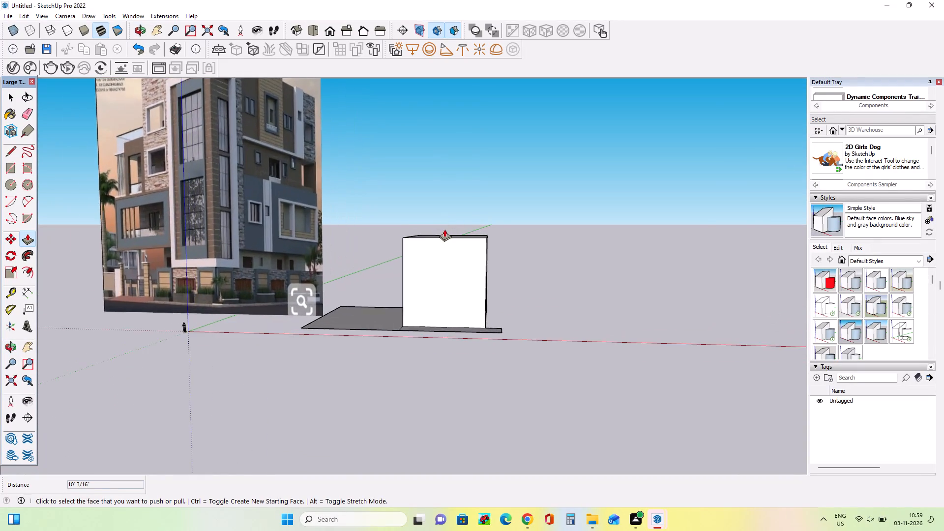
scroll(444, 229, up, 3)
middle_drag(552, 407, 470, 185)
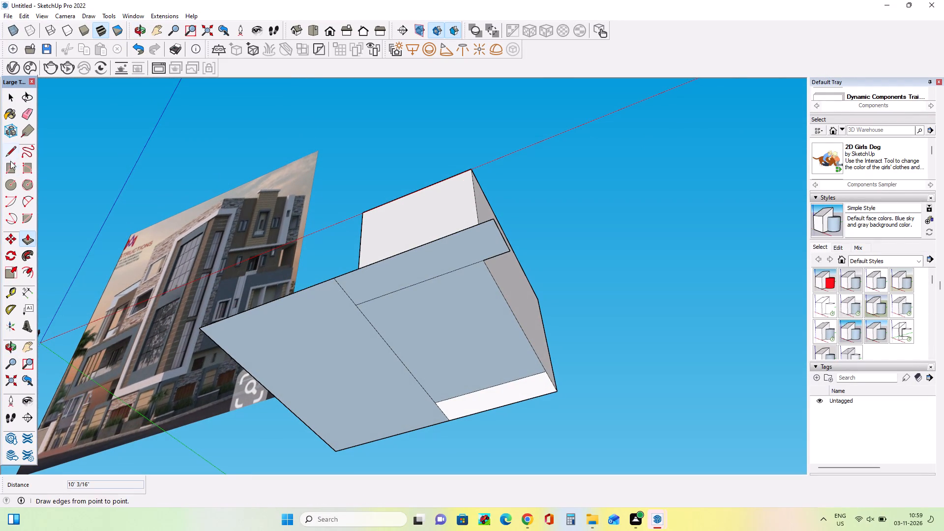
click(11, 164)
click(483, 263)
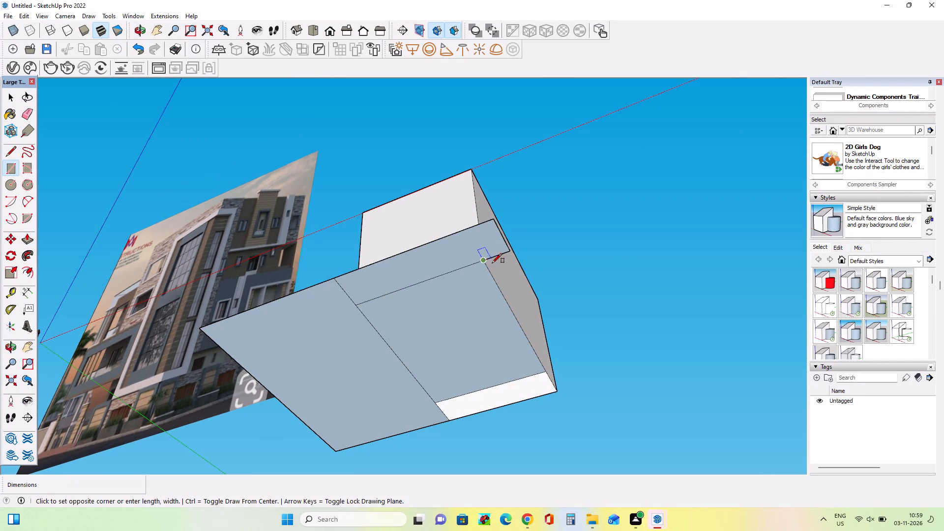
click(558, 390)
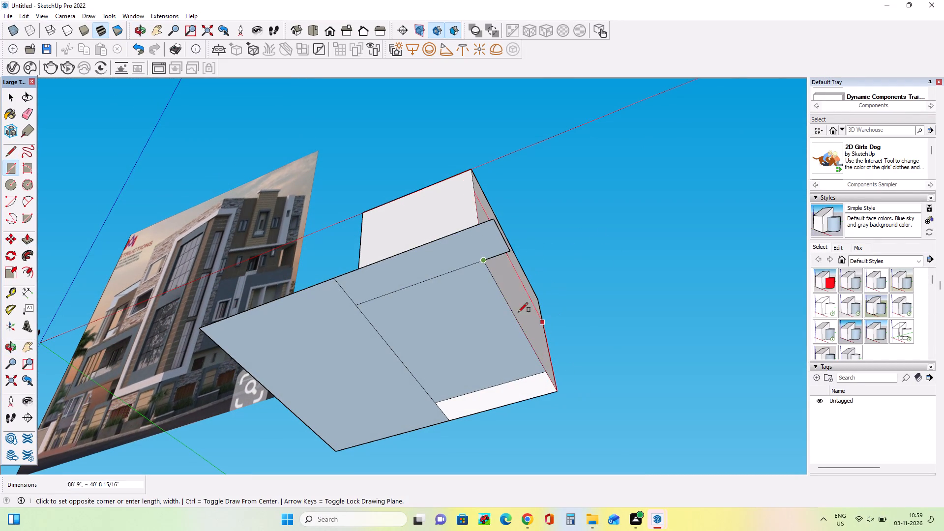
click(508, 249)
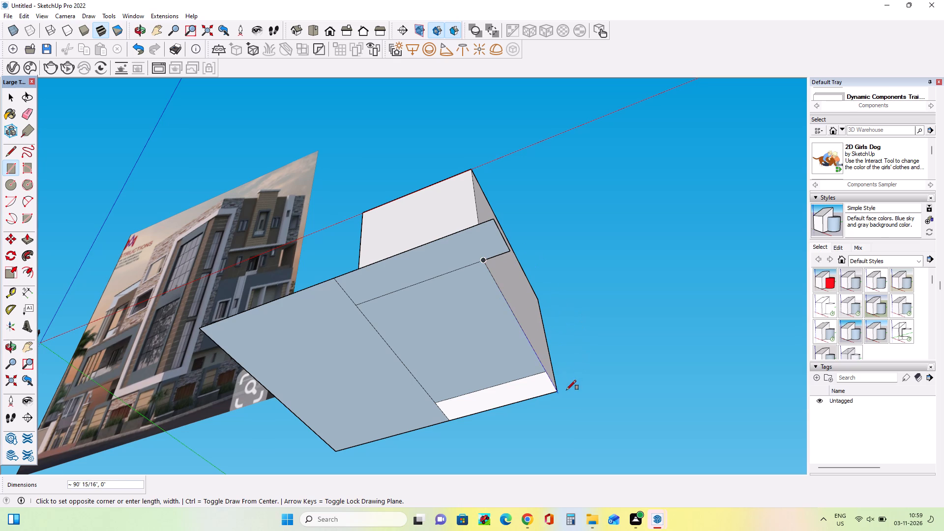
click(558, 391)
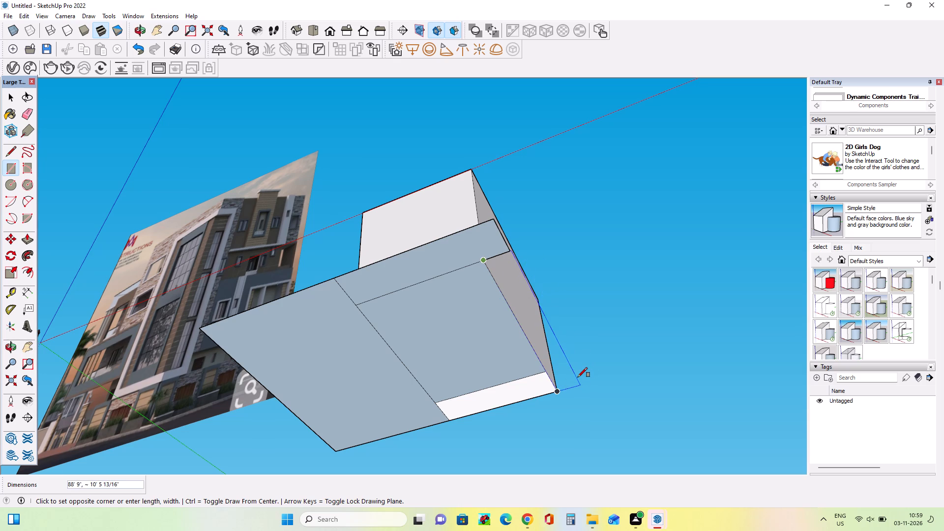
click(510, 249)
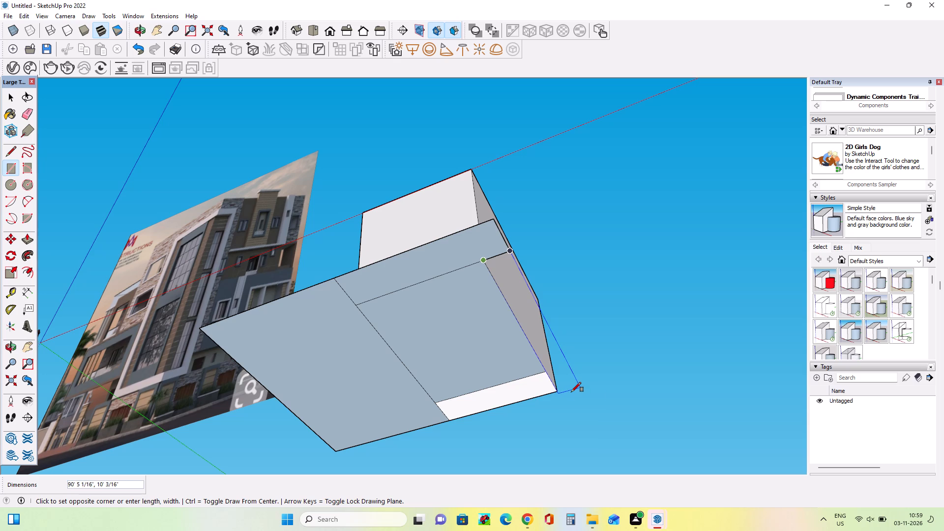
click(568, 389)
Draw a rectangle about 10' by 1' 5" from the block's rear bottom corner to fill the gap at the side strip's rear end.
middle_drag(476, 330, 516, 493)
scroll(548, 366, up, 5)
middle_drag(543, 359, 318, 444)
scroll(493, 397, up, 5)
middle_drag(484, 388, 321, 429)
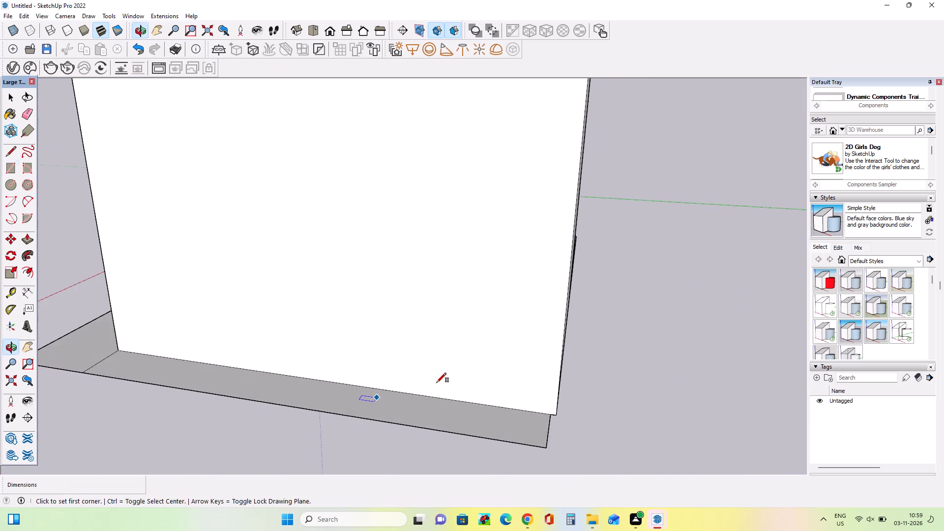
scroll(457, 346, up, 3)
scroll(483, 361, down, 9)
scroll(556, 428, up, 5)
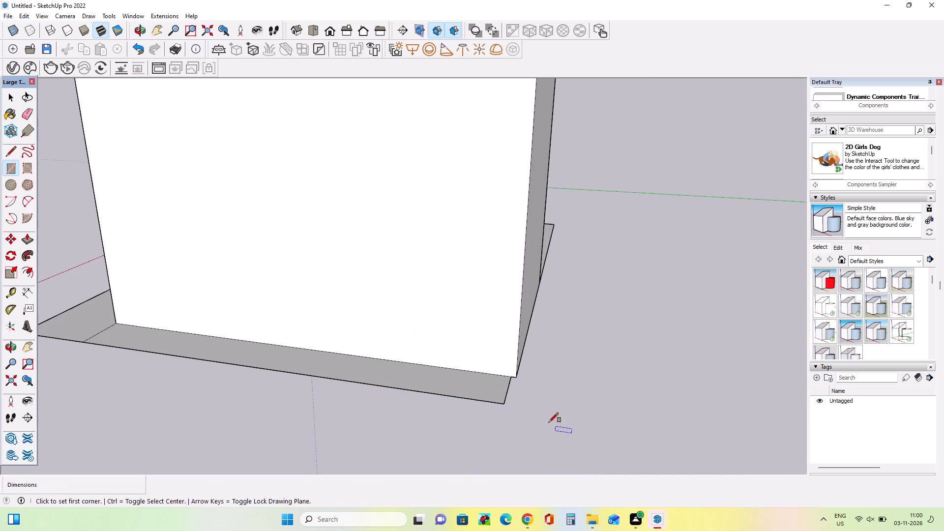
scroll(529, 412, up, 5)
click(510, 357)
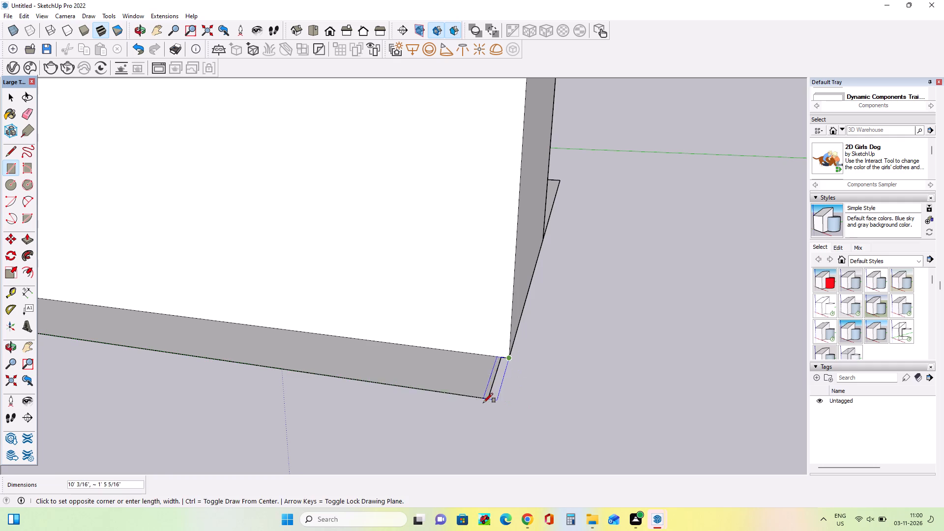
click(488, 401)
Erase the dividing edge between the small rear corner rectangle and the side ground strip so they form one face.
scroll(566, 388, down, 4)
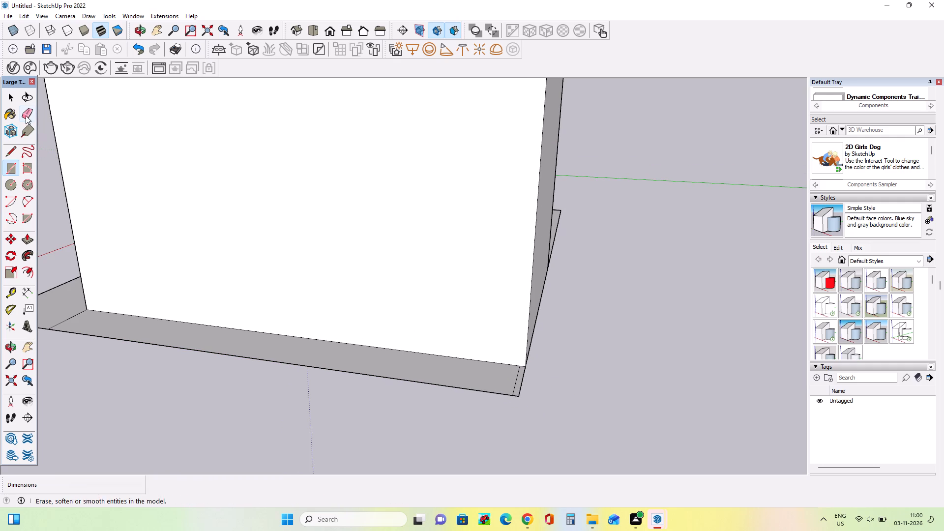
click(26, 114)
scroll(501, 363, up, 8)
click(535, 388)
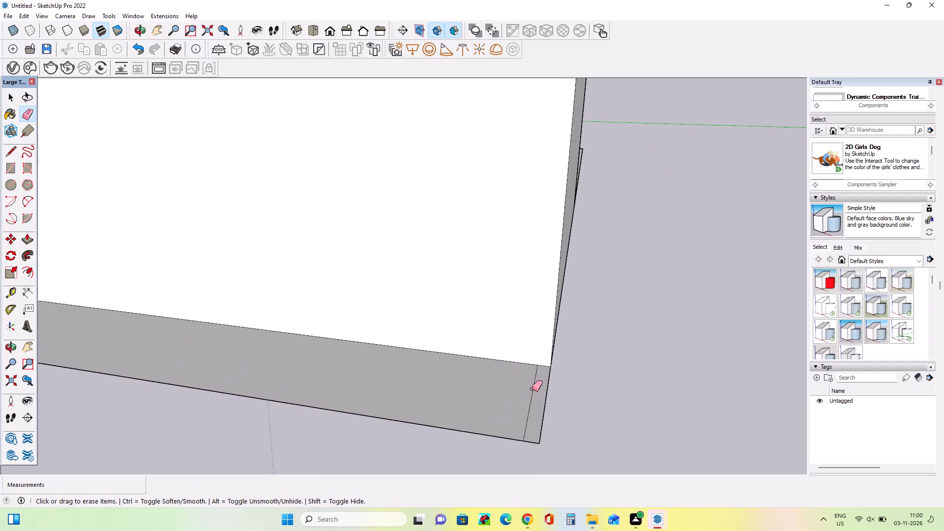
drag(528, 388, 541, 399)
scroll(550, 367, down, 14)
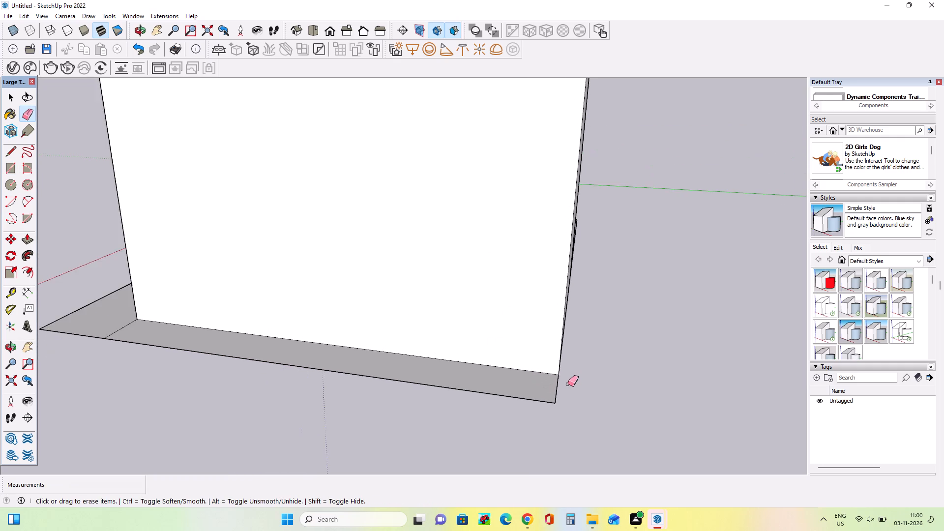
Erase the edge dividing the side ground strip from the front strip at the block's front outer corner.
scroll(568, 384, down, 8)
middle_drag(465, 356, 763, 322)
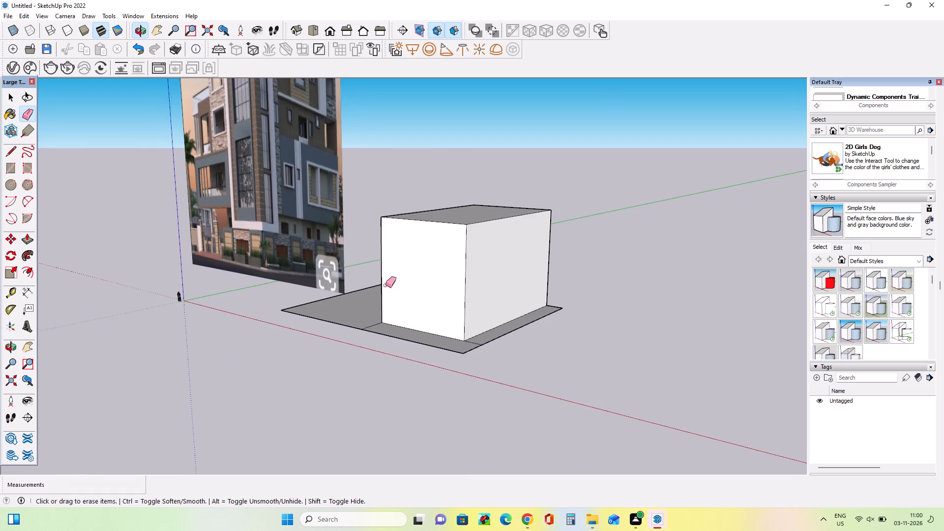
scroll(381, 285, up, 5)
middle_drag(408, 313, 530, 389)
middle_drag(380, 339, 385, 354)
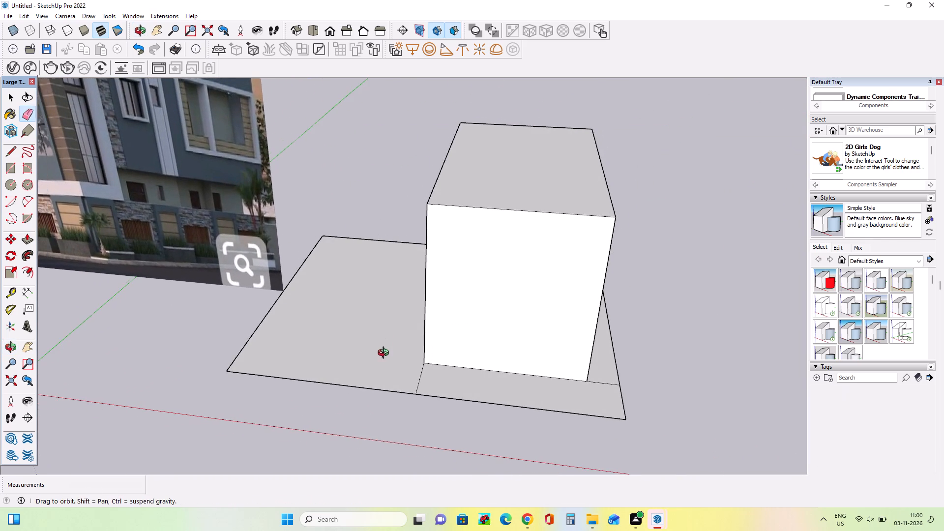
middle_drag(385, 354, 393, 367)
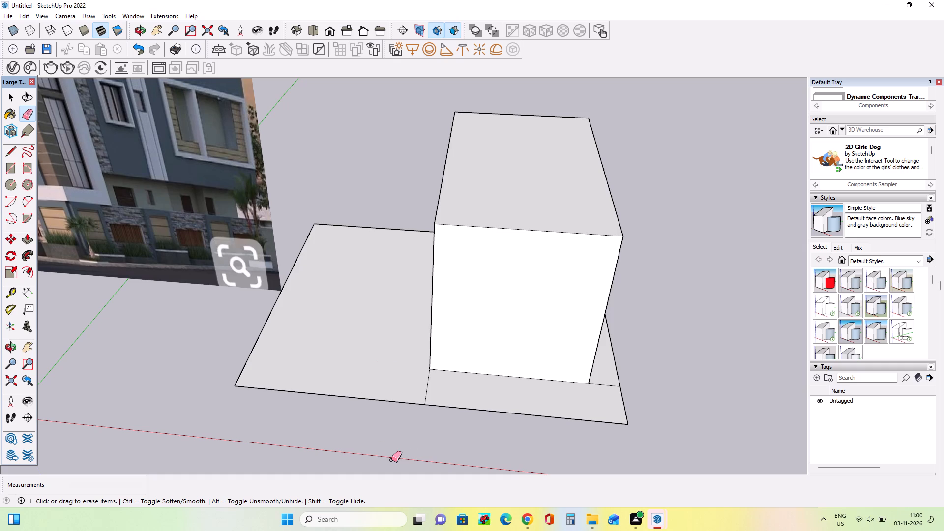
drag(610, 379, 601, 399)
Examine the block and its ground base from several angles and compare its proportions and height with the building in the elevation reference image.
middle_drag(578, 393, 529, 355)
scroll(397, 331, down, 4)
middle_drag(397, 331, 416, 309)
scroll(414, 309, up, 4)
middle_drag(414, 310, 423, 336)
middle_drag(484, 345, 477, 361)
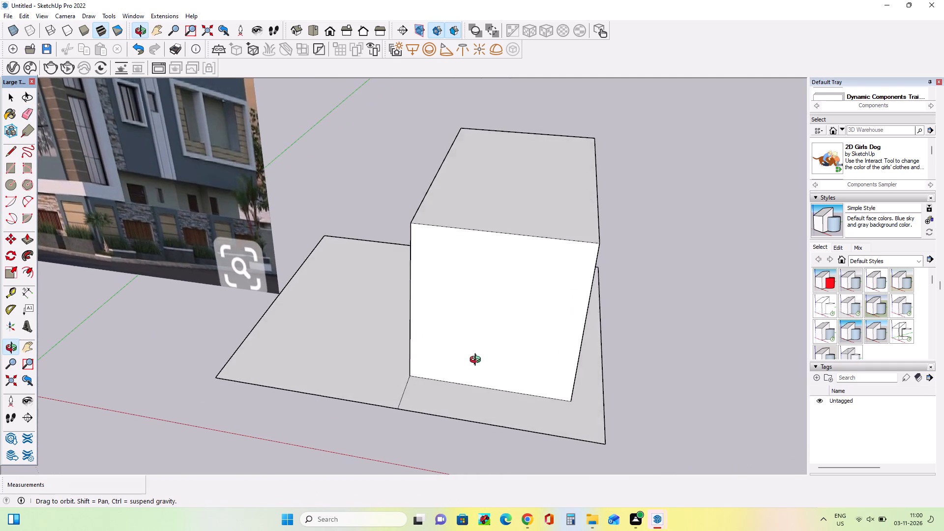
middle_drag(477, 361, 431, 337)
middle_drag(517, 361, 518, 369)
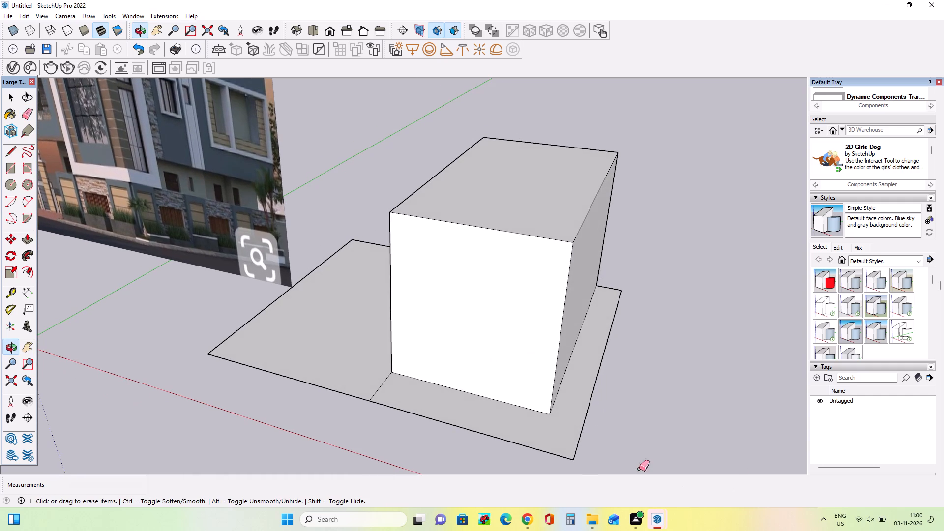
middle_drag(603, 424, 609, 402)
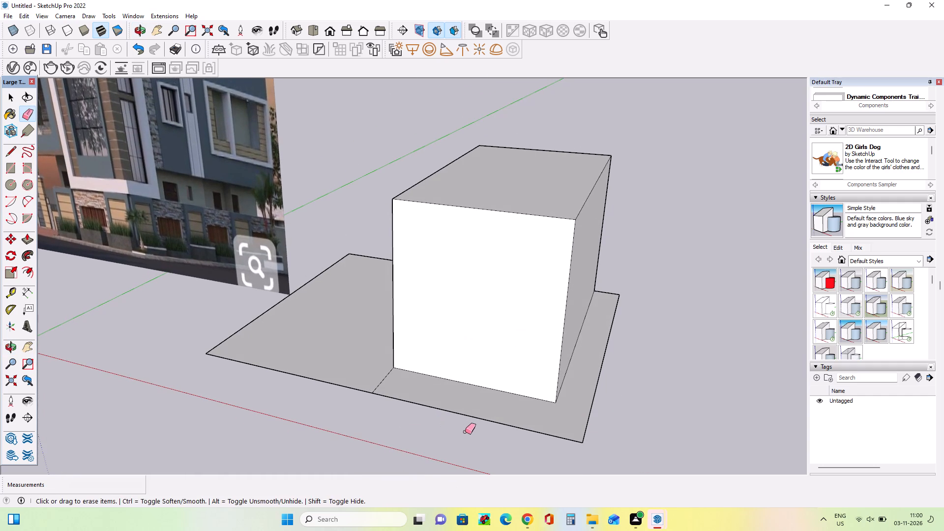
middle_drag(419, 396, 459, 422)
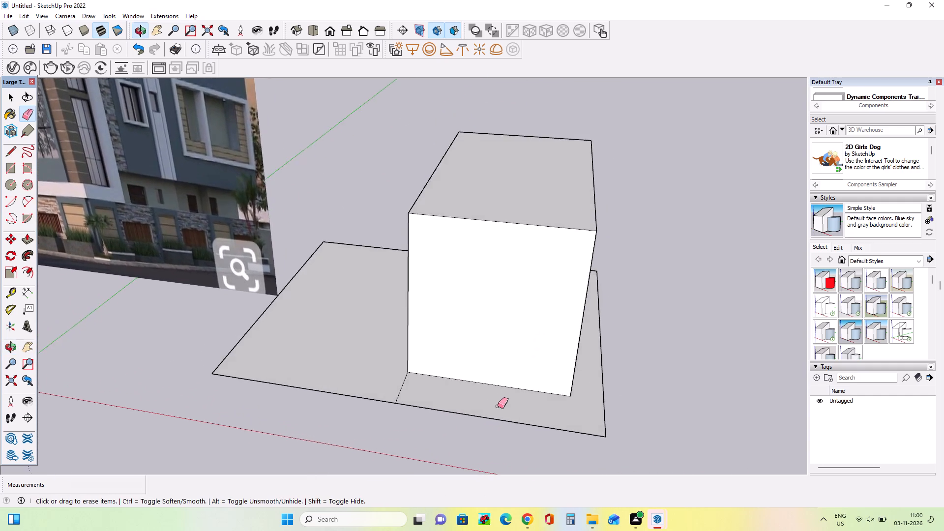
scroll(498, 406, down, 4)
middle_drag(498, 406, 501, 374)
scroll(499, 387, down, 1)
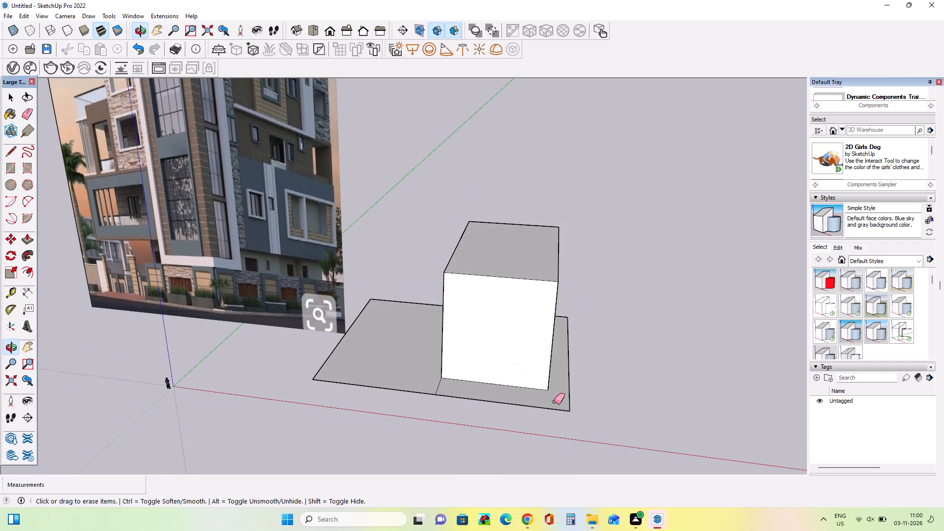
middle_drag(547, 402, 357, 381)
scroll(474, 344, up, 3)
middle_drag(488, 364, 469, 393)
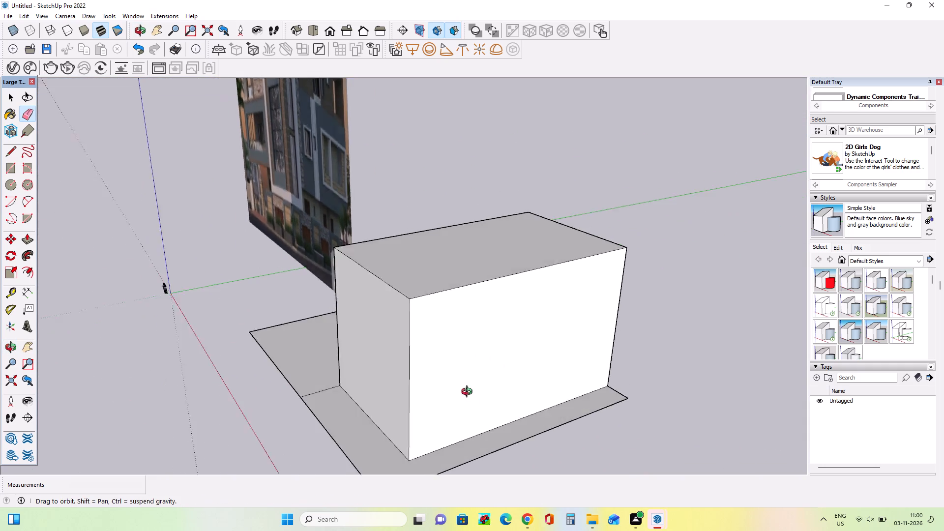
middle_drag(469, 393, 582, 370)
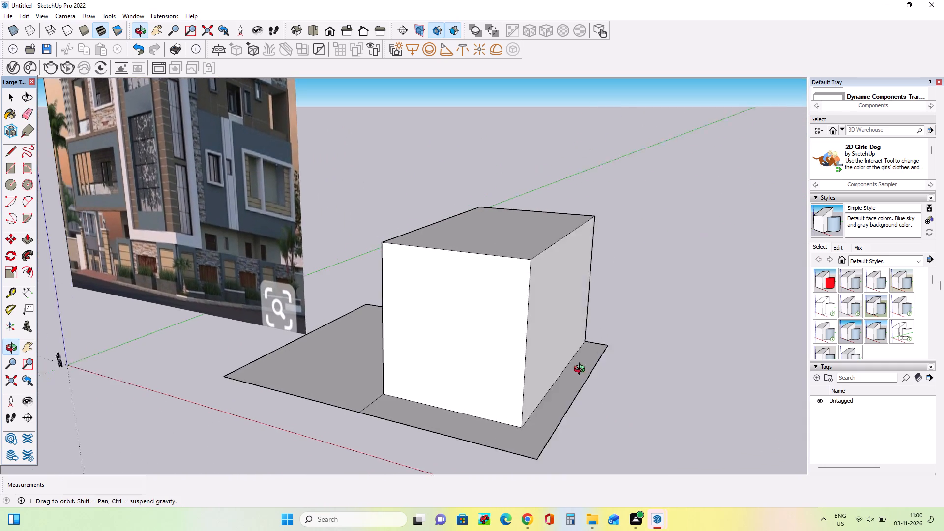
middle_drag(582, 370, 581, 371)
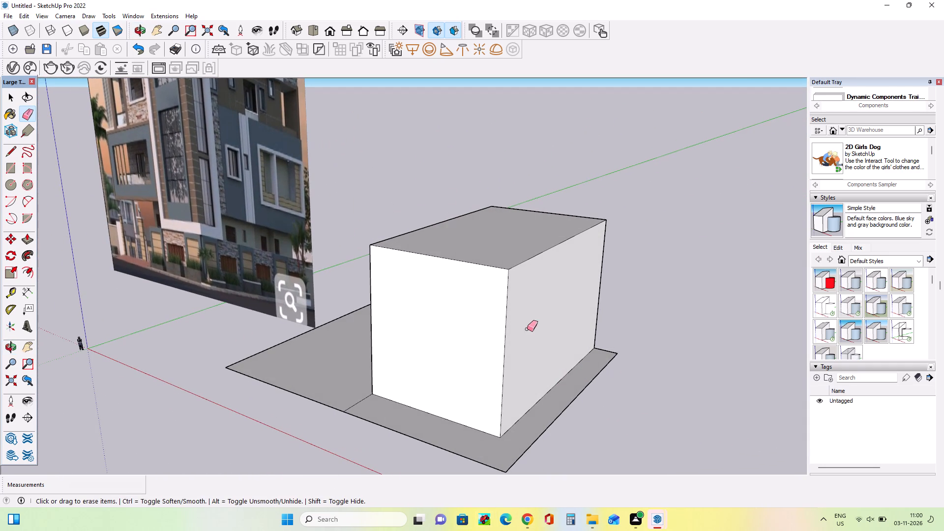
middle_click(546, 335)
scroll(548, 333, down, 5)
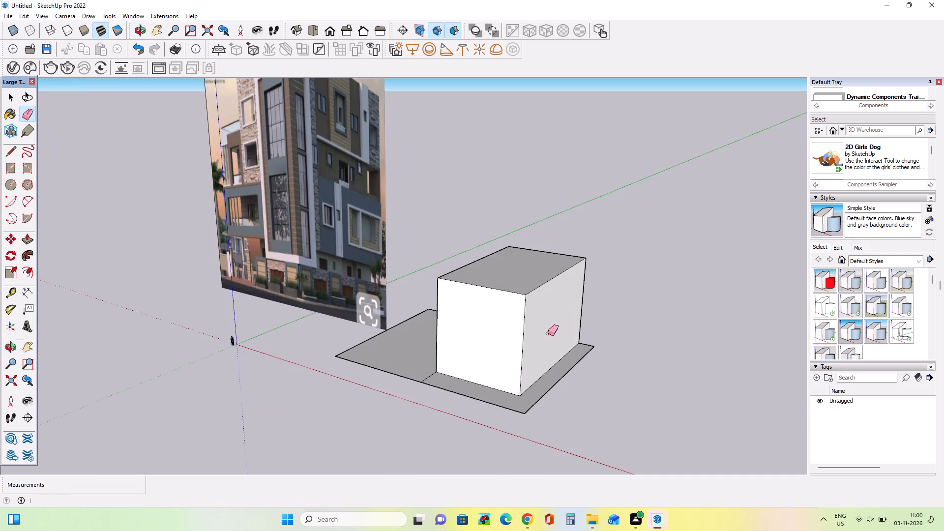
middle_drag(516, 333, 568, 247)
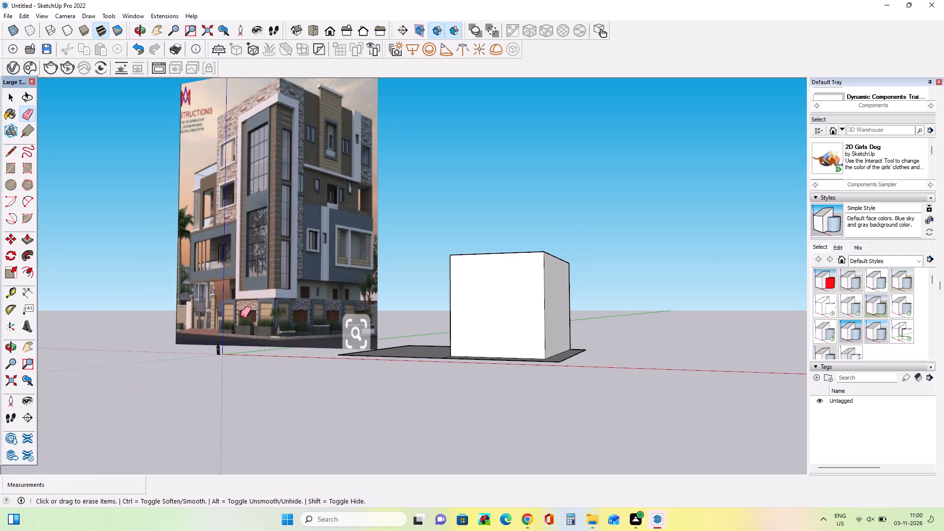
middle_drag(278, 327, 301, 392)
scroll(260, 354, up, 3)
scroll(260, 354, down, 3)
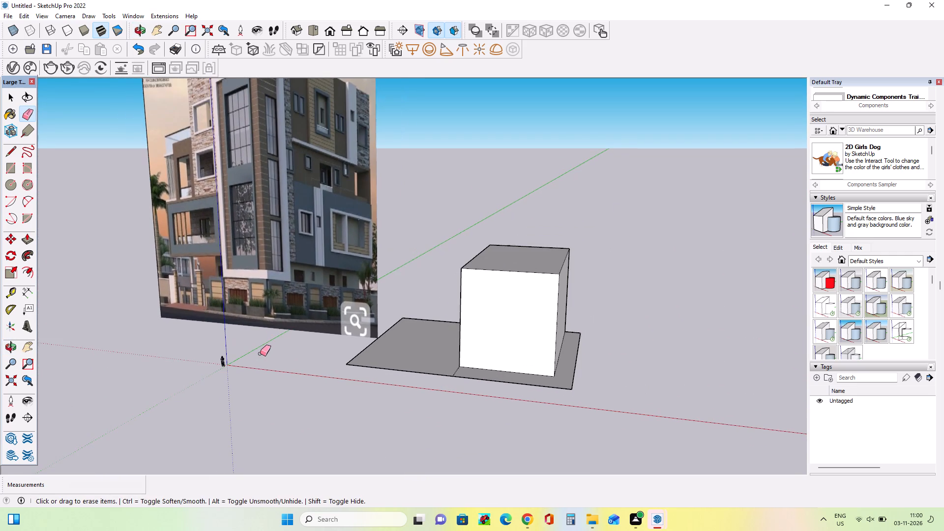
middle_drag(260, 352, 285, 321)
scroll(285, 321, down, 8)
scroll(273, 195, up, 1)
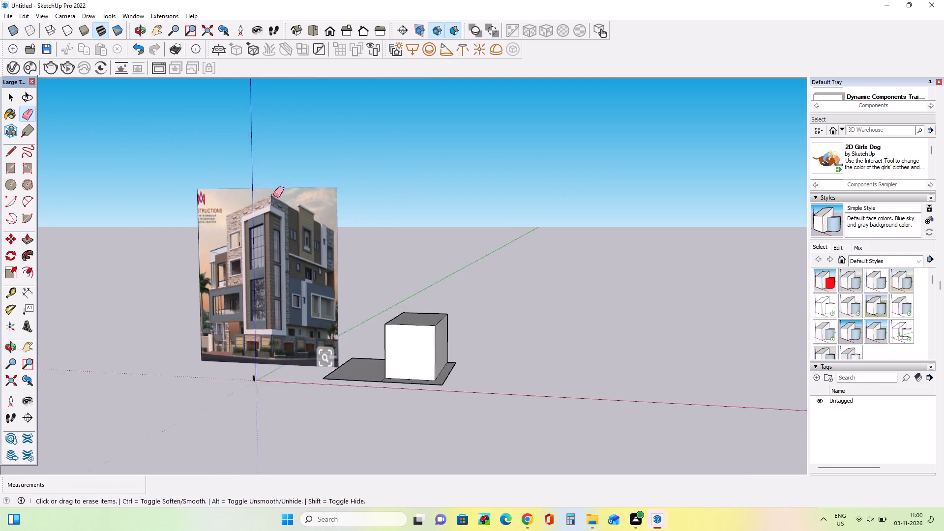
scroll(273, 195, up, 9)
scroll(278, 251, down, 3)
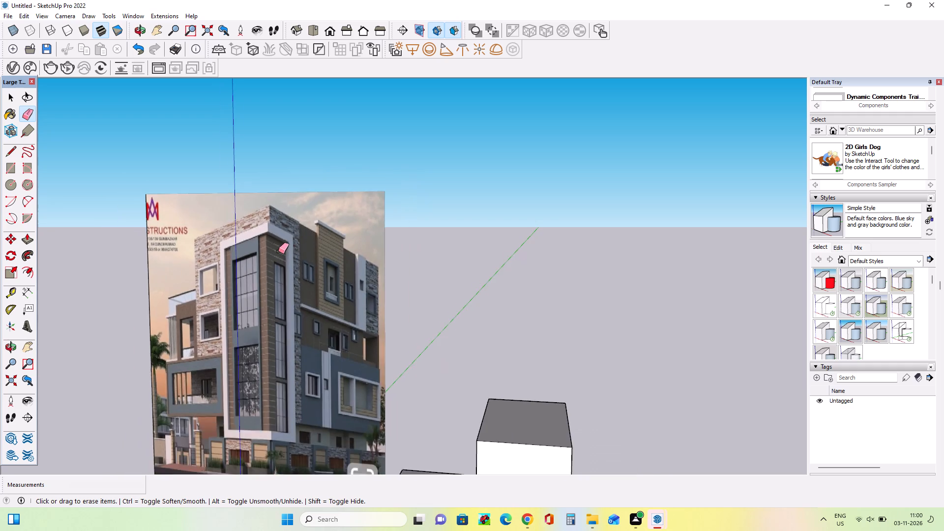
scroll(278, 251, down, 7)
middle_drag(505, 358, 448, 395)
scroll(381, 389, up, 5)
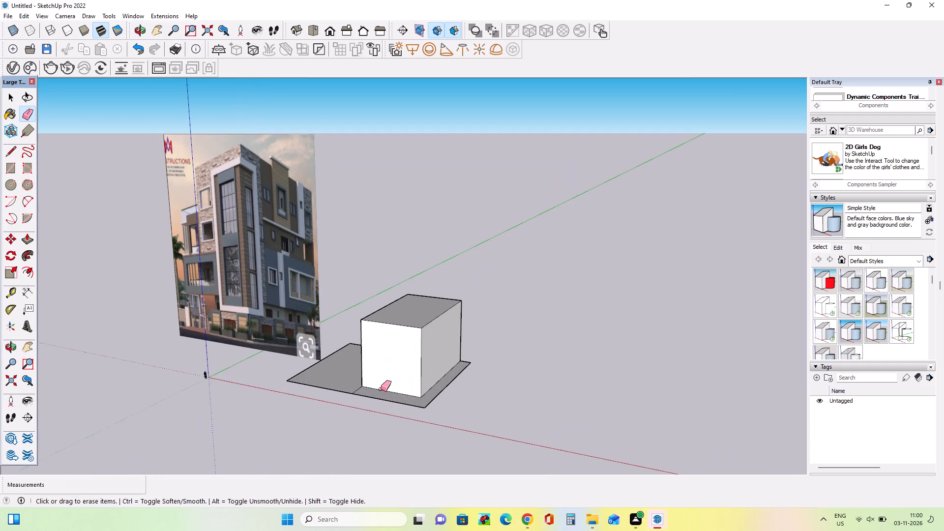
middle_drag(381, 389, 387, 399)
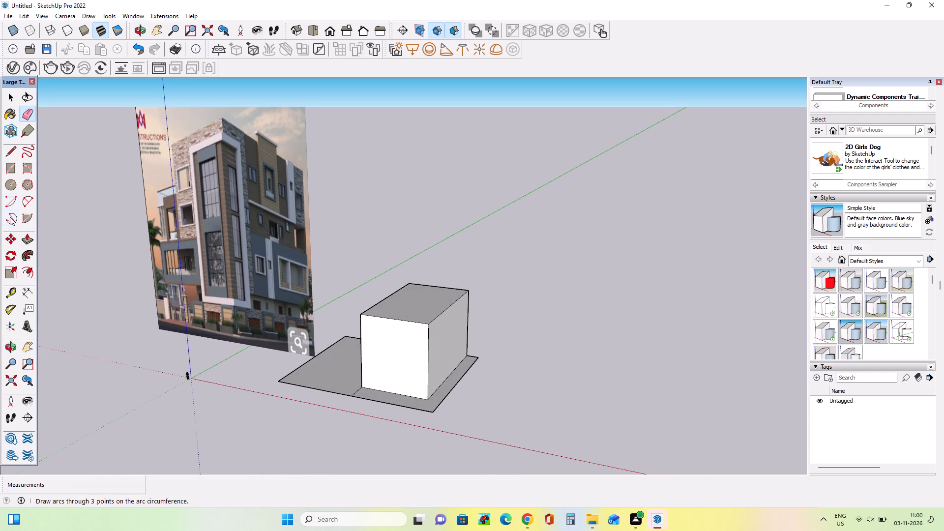
Push/Pull the block's top face upward about 66' 9" to raise it towards the reference building's height.
click(26, 238)
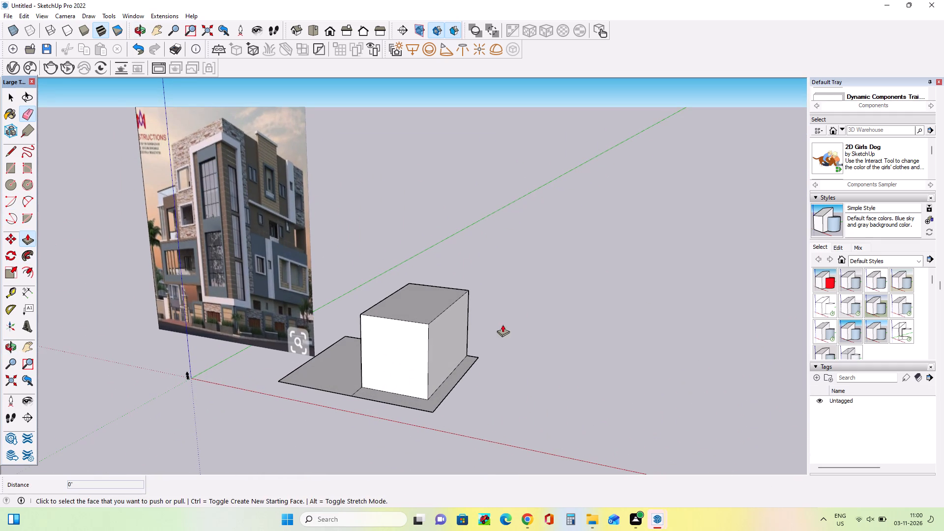
drag(421, 307, 440, 236)
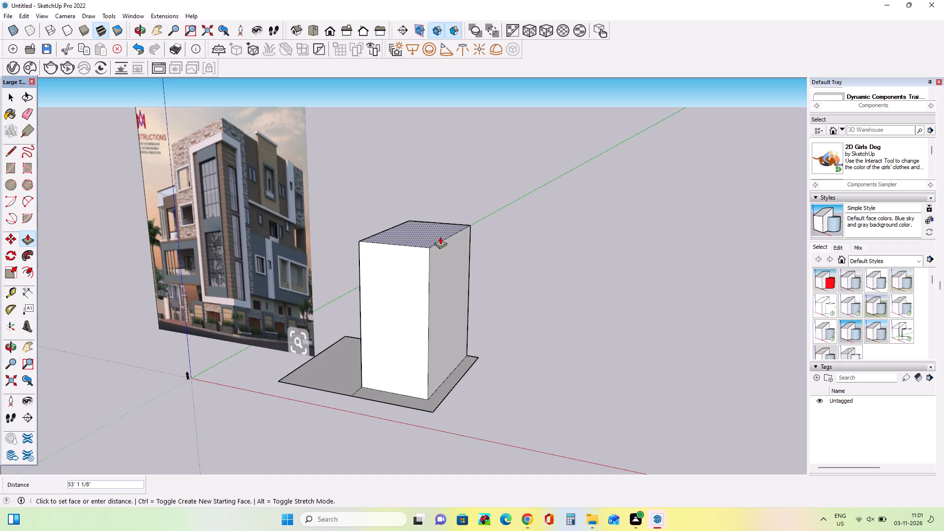
drag(440, 236, 450, 218)
middle_drag(472, 298, 572, 249)
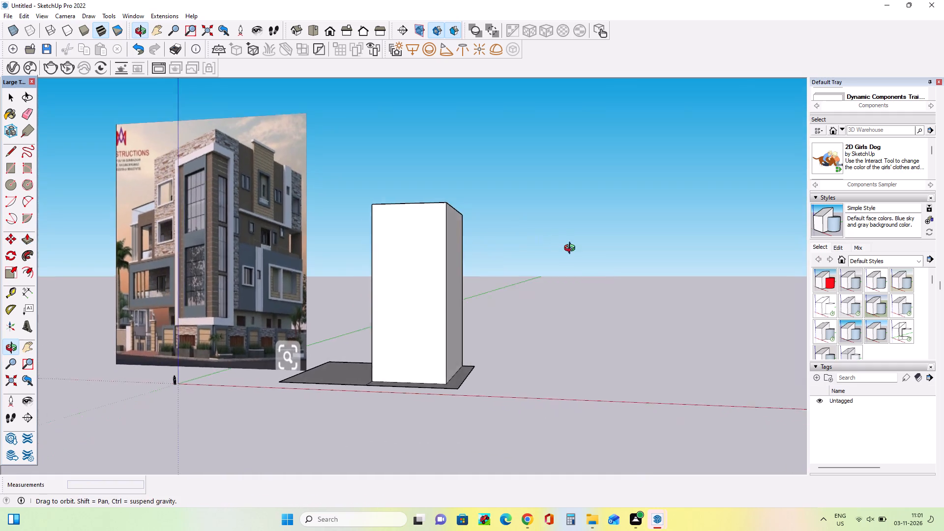
middle_drag(572, 249, 598, 259)
scroll(469, 347, down, 3)
middle_drag(480, 346, 462, 372)
scroll(408, 379, up, 4)
middle_drag(419, 368, 456, 382)
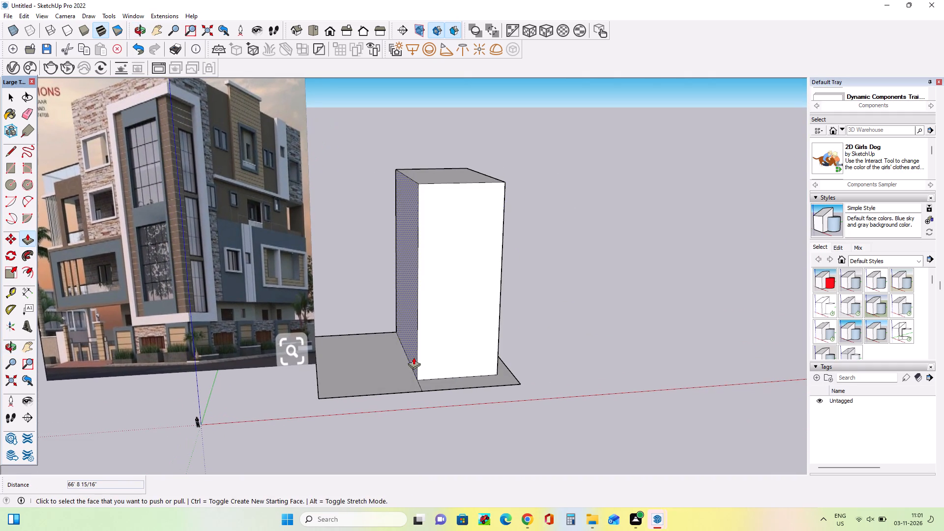
Push/Pull the block's side face facing the reference image outward about 13' 5" to widen the block.
drag(413, 357, 398, 356)
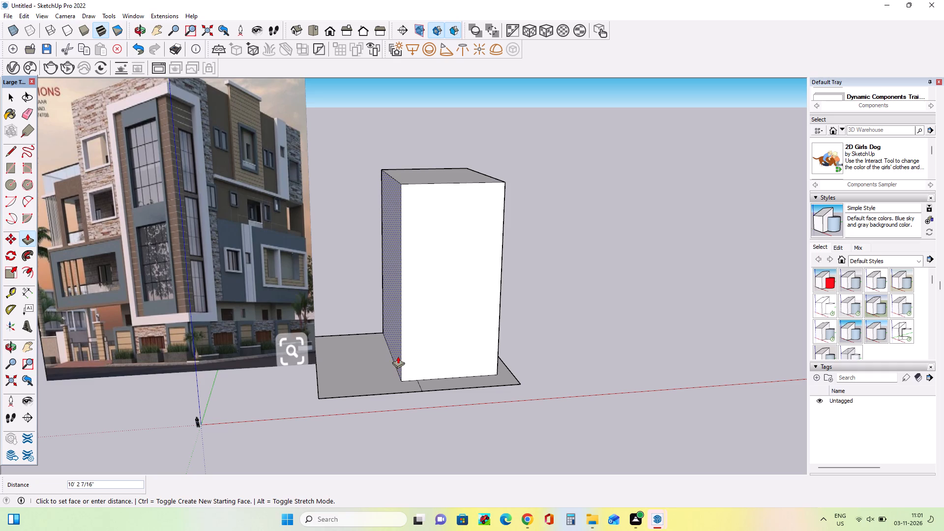
drag(398, 356, 393, 356)
middle_drag(426, 364, 432, 322)
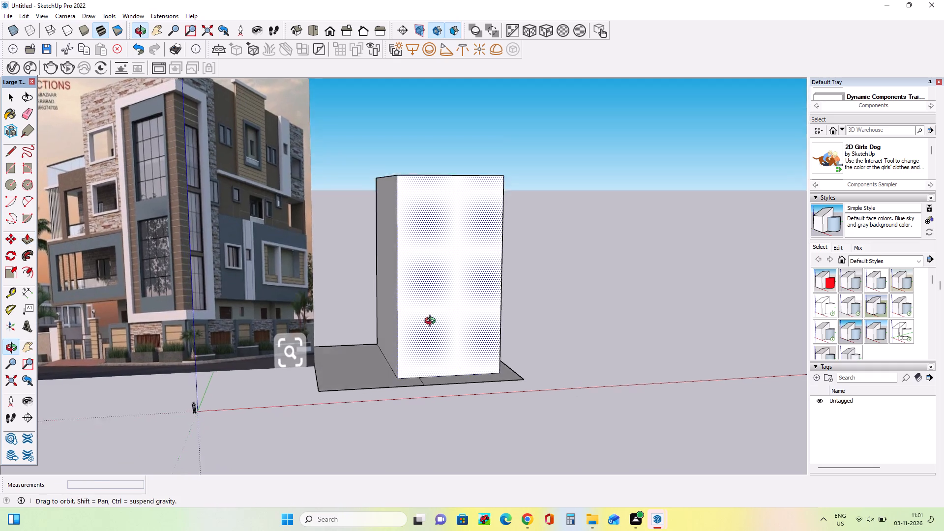
middle_drag(432, 322, 433, 310)
scroll(433, 310, down, 3)
middle_drag(433, 310, 328, 385)
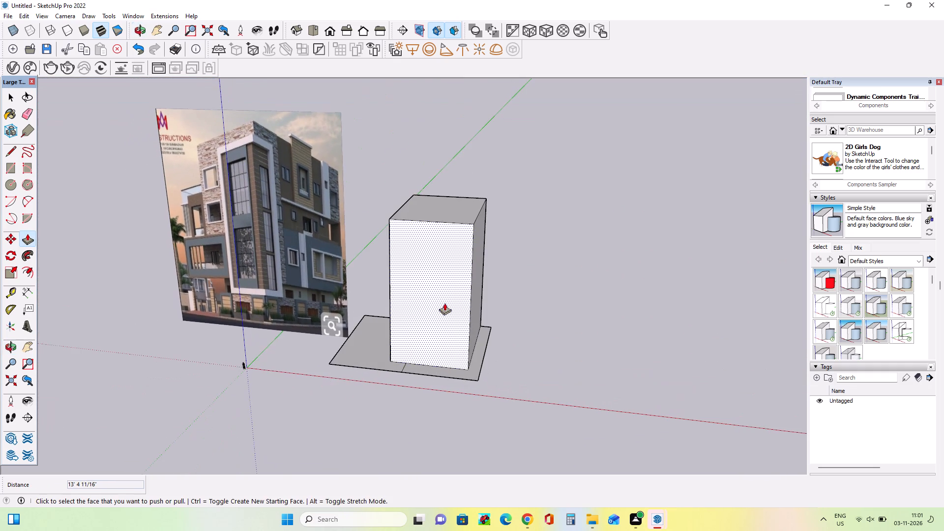
Push/Pull the block's top face upward about 17' 11" to make the block taller.
scroll(469, 261, up, 1)
drag(441, 209, 444, 185)
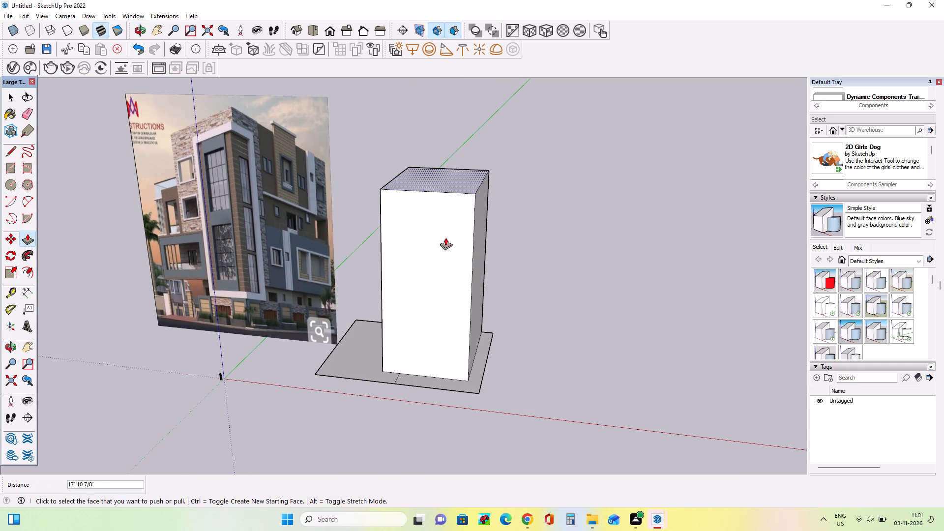
scroll(447, 310, up, 1)
middle_drag(447, 310, 461, 258)
scroll(473, 302, down, 3)
middle_drag(473, 324, 477, 305)
scroll(431, 334, up, 2)
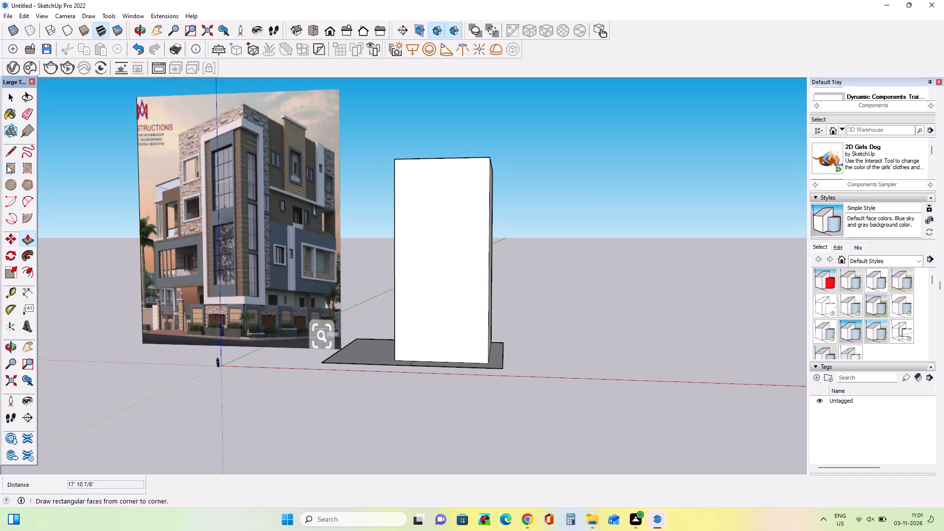
Draw a rectangle about 104' 5" high by 49' 1" wide on the block's front face, starting from its outer vertical edge.
click(7, 165)
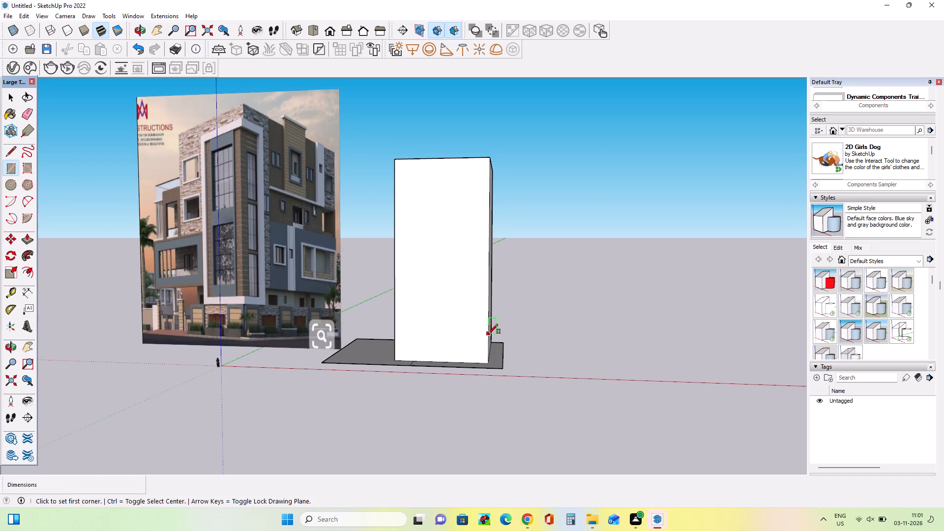
click(490, 326)
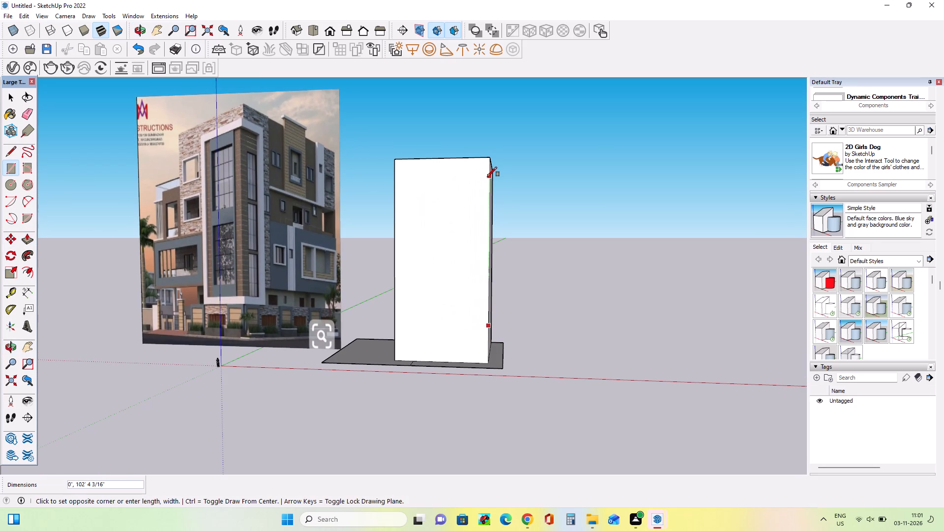
click(418, 174)
middle_drag(529, 227, 678, 280)
scroll(680, 280, down, 8)
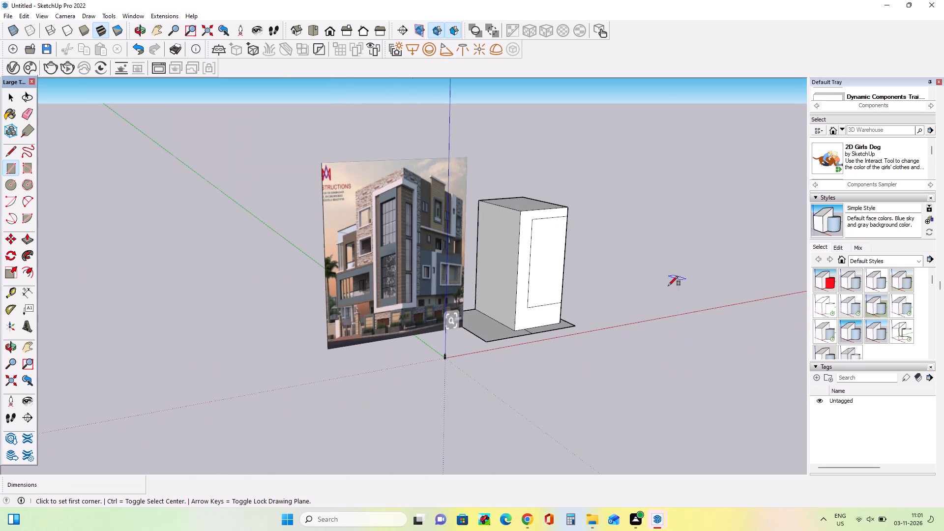
middle_drag(513, 315, 402, 334)
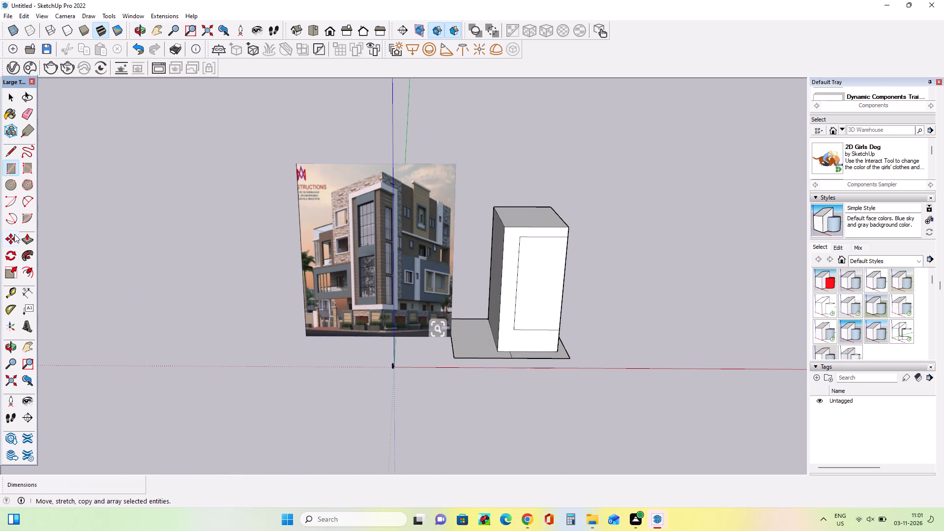
Move the elevation reference image about 104' 2" along the red axis, away from the block.
click(14, 234)
drag(414, 222, 318, 224)
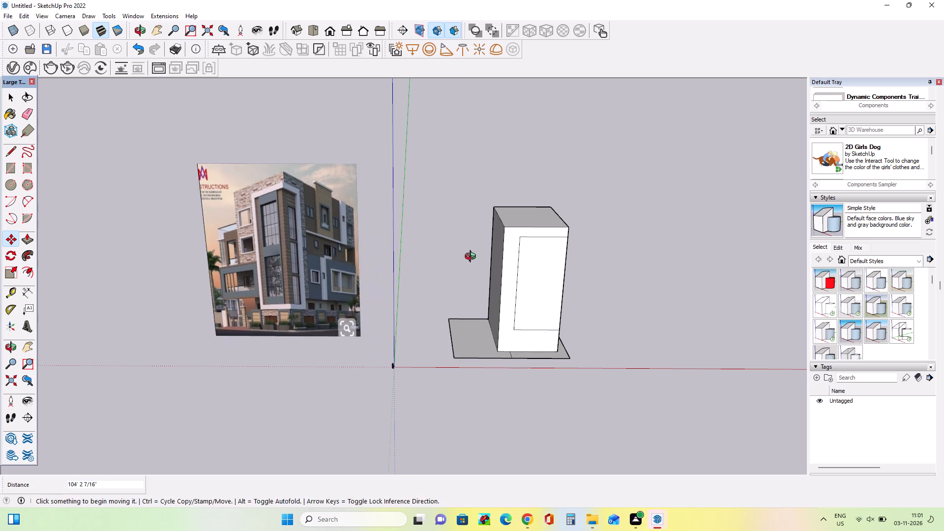
middle_drag(472, 258, 546, 237)
scroll(552, 242, up, 2)
middle_drag(498, 318, 487, 354)
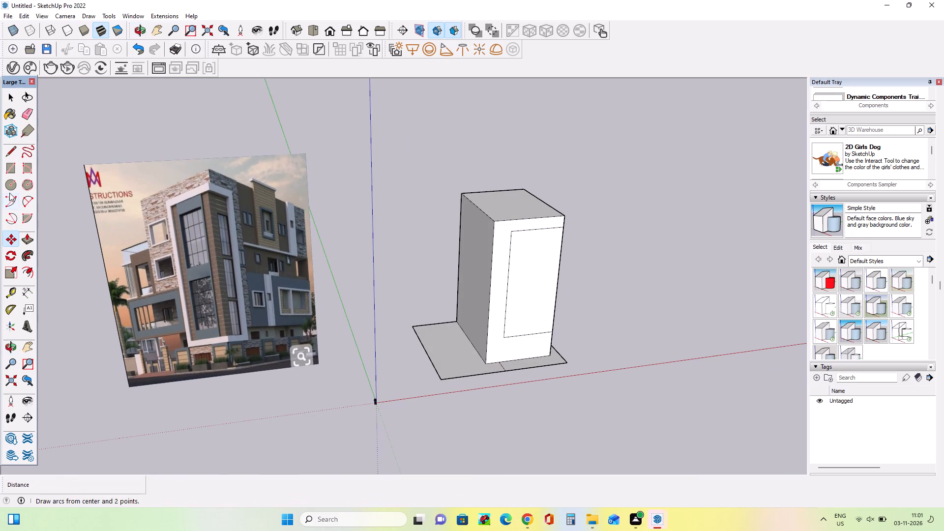
Draw a rectangle about 104' 11" by 72' 11" from the ground base's outer side edge, extending the base towards the reference image.
click(11, 165)
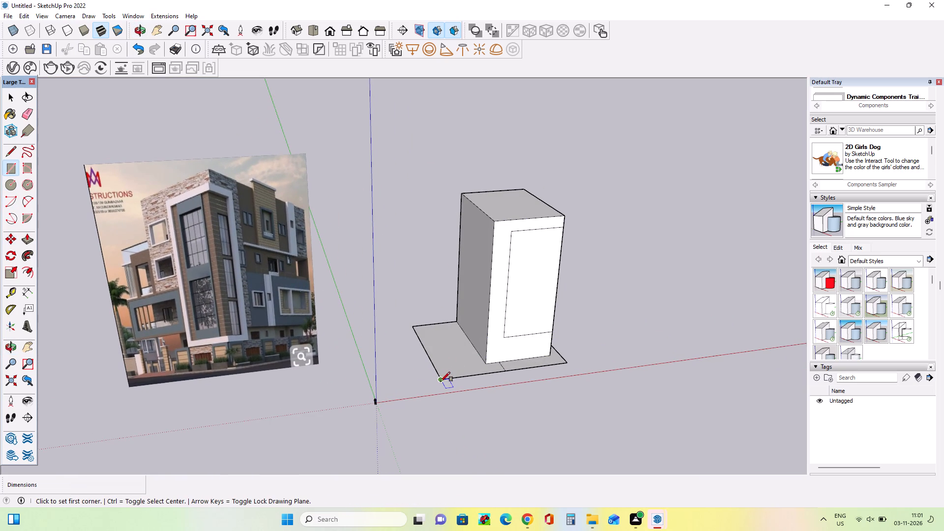
click(441, 382)
click(413, 325)
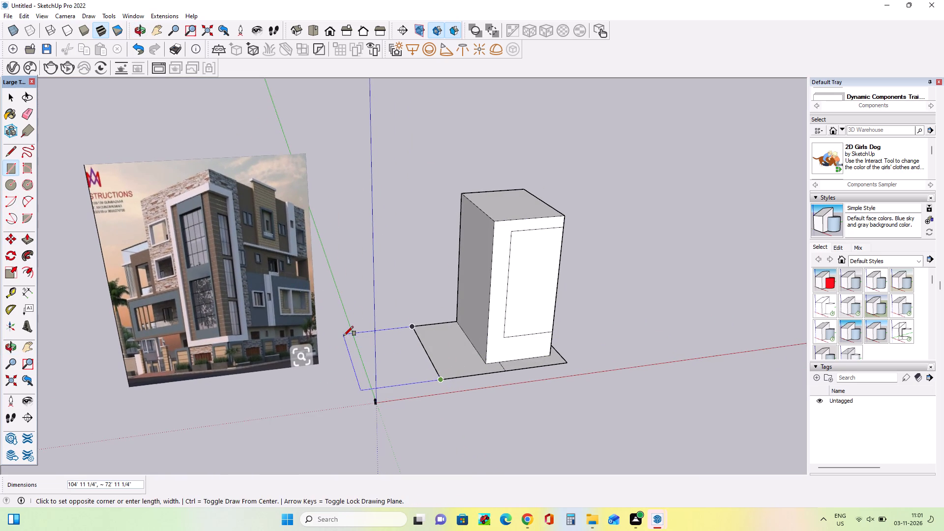
click(344, 336)
middle_drag(470, 361, 470, 383)
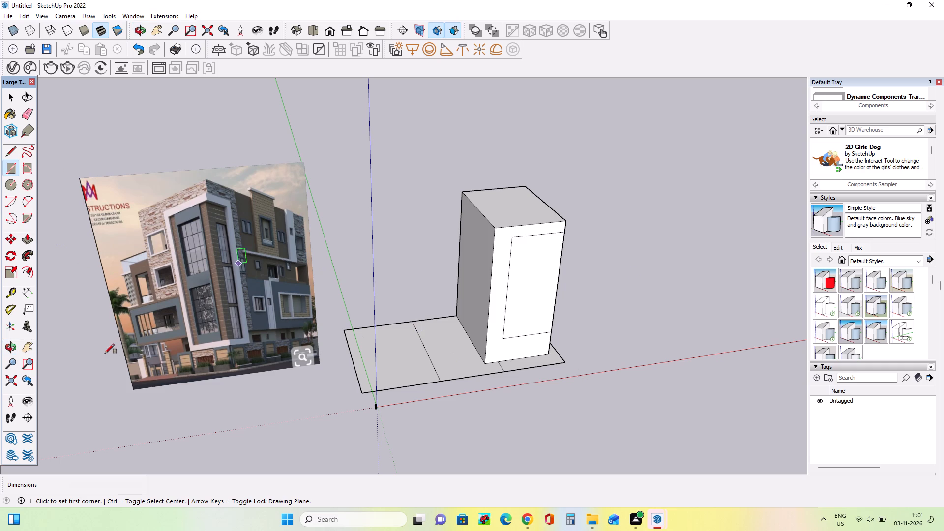
Erase the edge dividing the added ground rectangle from the existing base so they form one face.
click(18, 115)
click(32, 114)
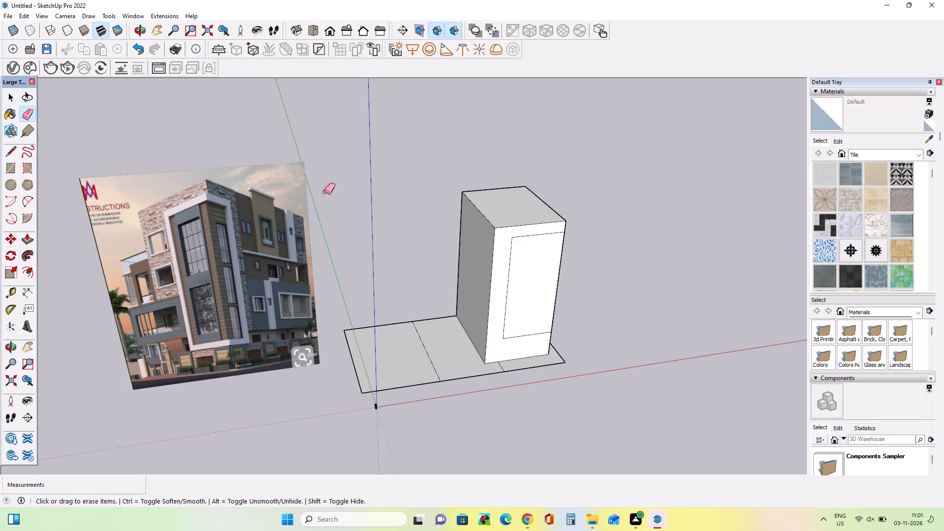
drag(392, 361, 436, 362)
Examine the block and its extended ground base from several angles against the building in the elevation reference image.
middle_drag(430, 364, 441, 330)
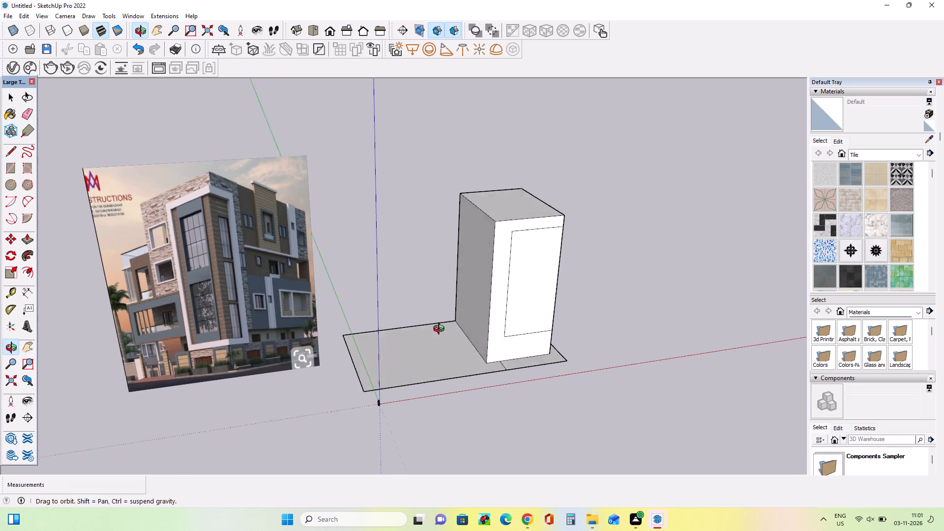
middle_drag(441, 330, 444, 309)
scroll(456, 308, down, 1)
scroll(516, 343, up, 3)
middle_drag(531, 354, 502, 388)
scroll(510, 372, down, 4)
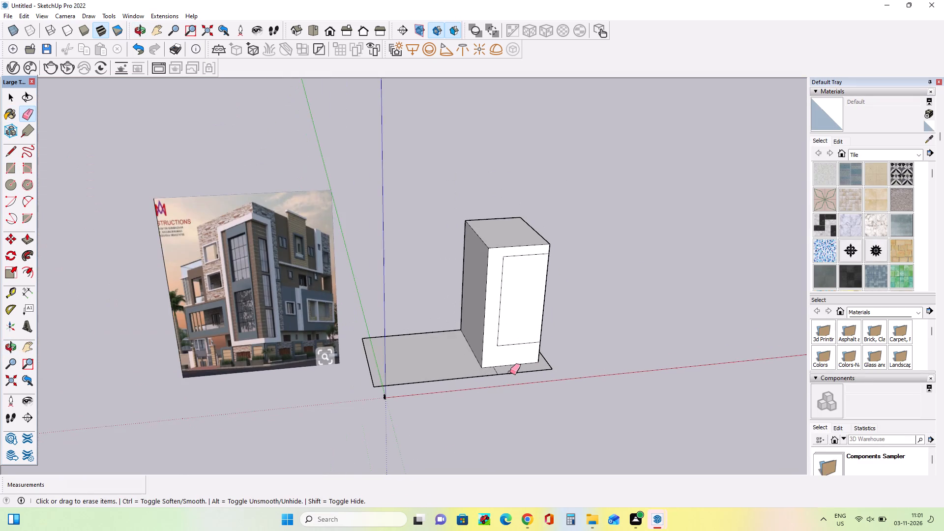
middle_drag(510, 372, 493, 349)
scroll(418, 394, up, 3)
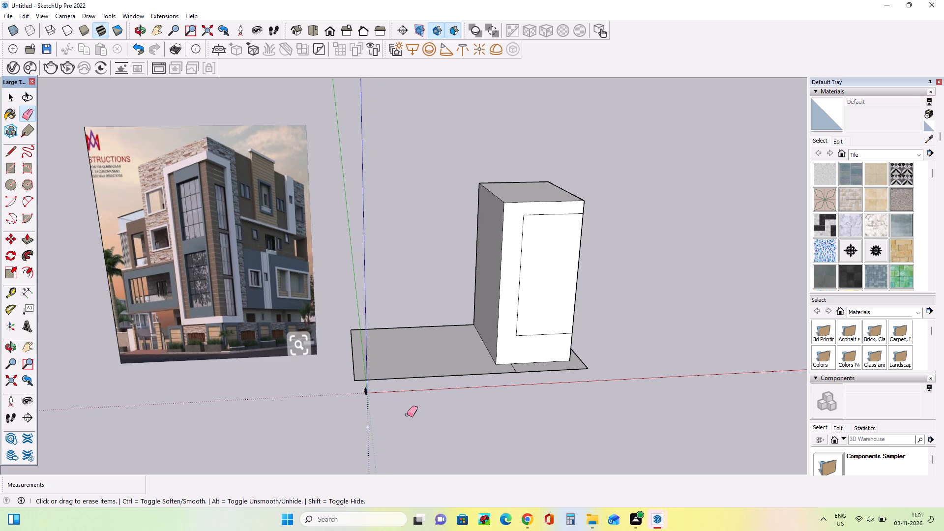
middle_drag(441, 350, 446, 389)
scroll(383, 361, up, 4)
scroll(425, 360, down, 4)
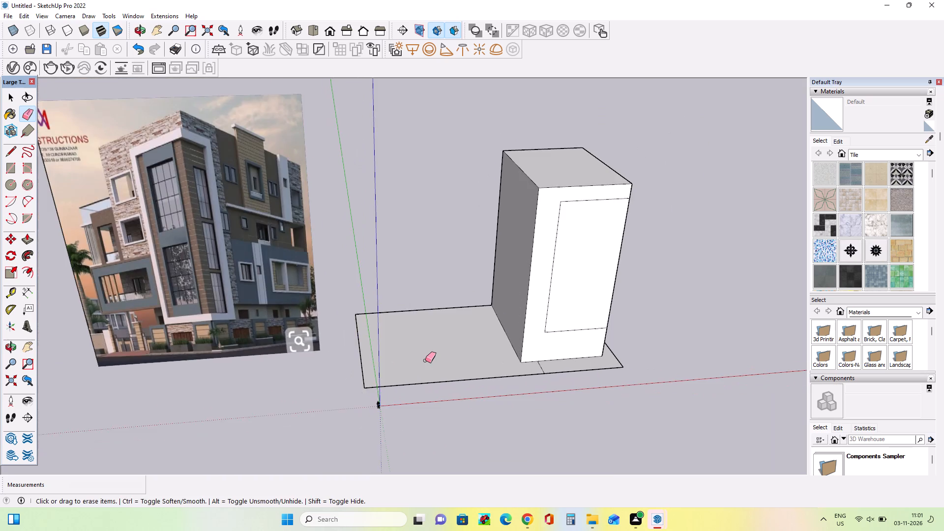
scroll(425, 360, down, 3)
middle_drag(416, 360, 429, 320)
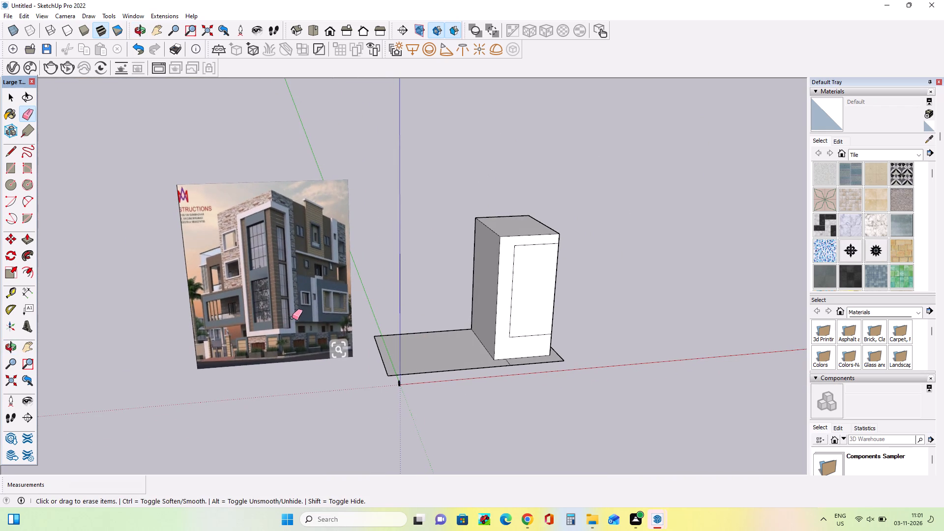
middle_drag(404, 311, 404, 337)
scroll(403, 344, up, 4)
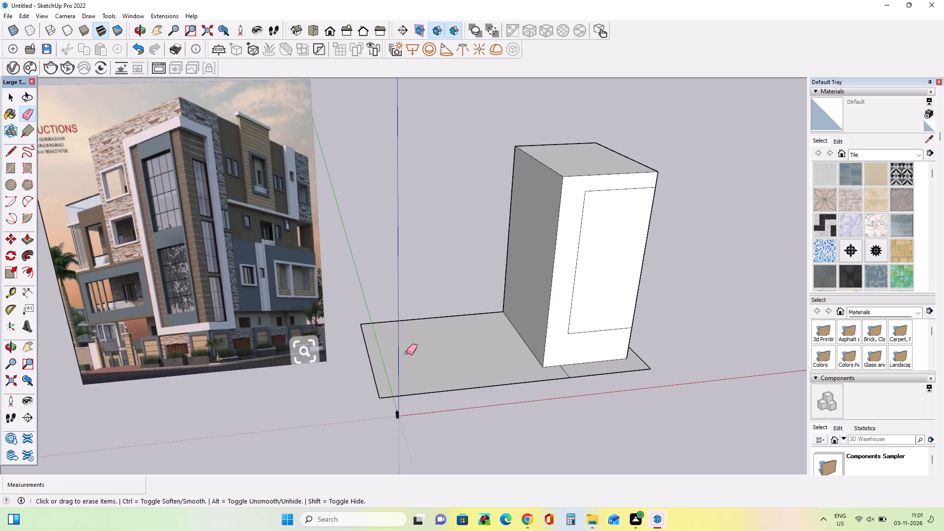
middle_drag(409, 353, 413, 368)
scroll(460, 369, down, 3)
middle_drag(462, 368, 467, 353)
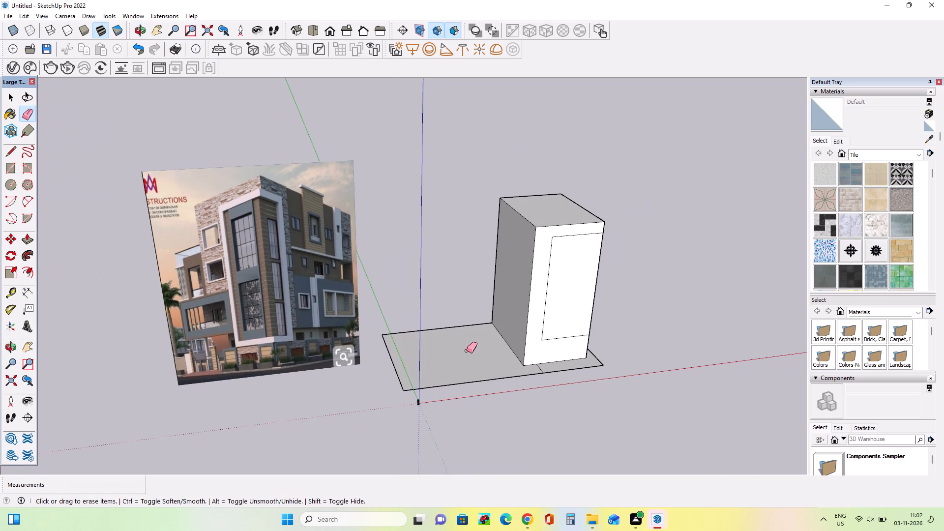
middle_drag(467, 350, 466, 372)
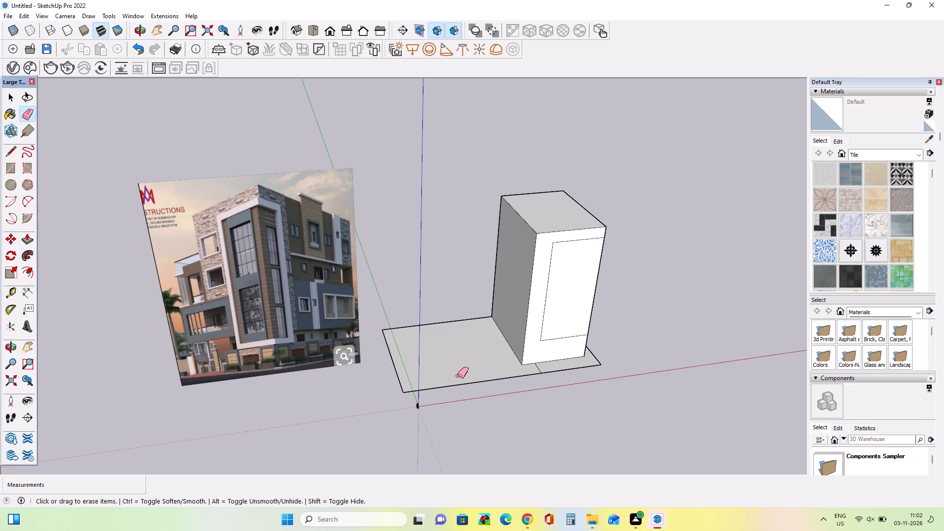
middle_drag(452, 351, 458, 331)
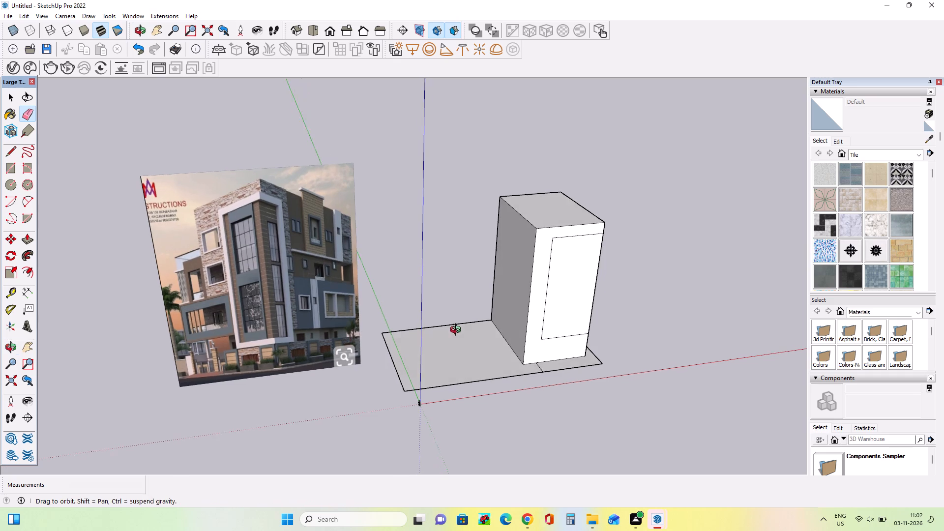
middle_drag(458, 331, 458, 330)
Examine the reference image's lower storeys closely, including the entrance gate, compound wall and projecting balcony, and compare them with the model.
scroll(521, 339, down, 3)
scroll(293, 359, up, 9)
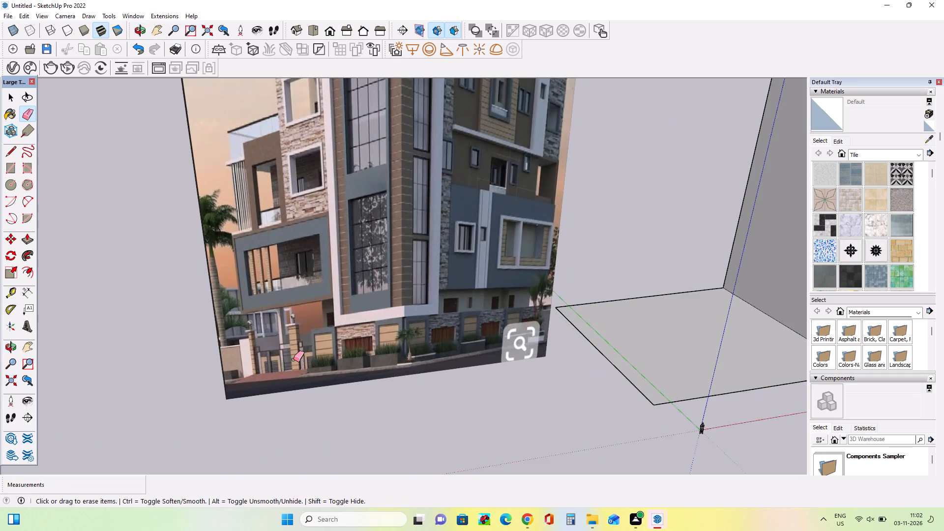
scroll(294, 359, up, 4)
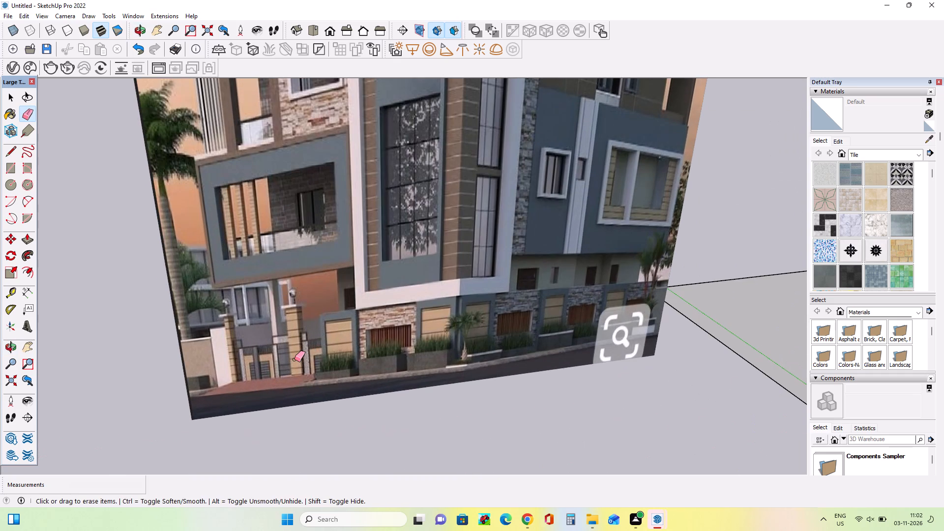
scroll(295, 359, down, 2)
scroll(233, 351, up, 4)
scroll(233, 351, down, 3)
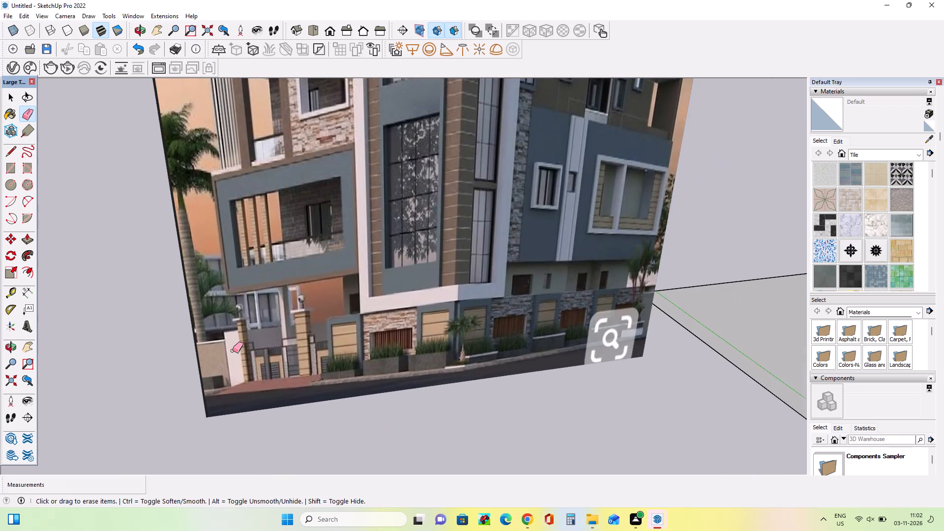
scroll(233, 351, down, 10)
middle_drag(391, 344, 386, 324)
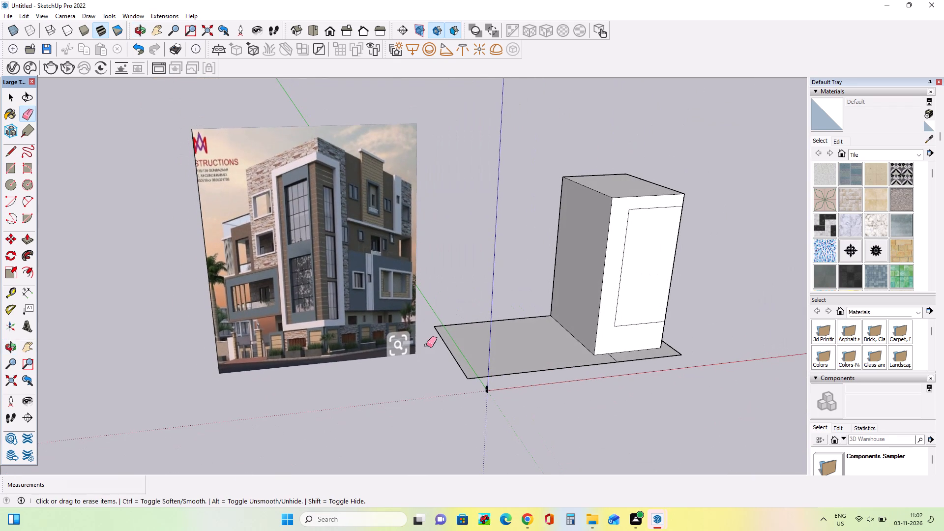
scroll(426, 345, up, 2)
middle_drag(434, 347, 429, 339)
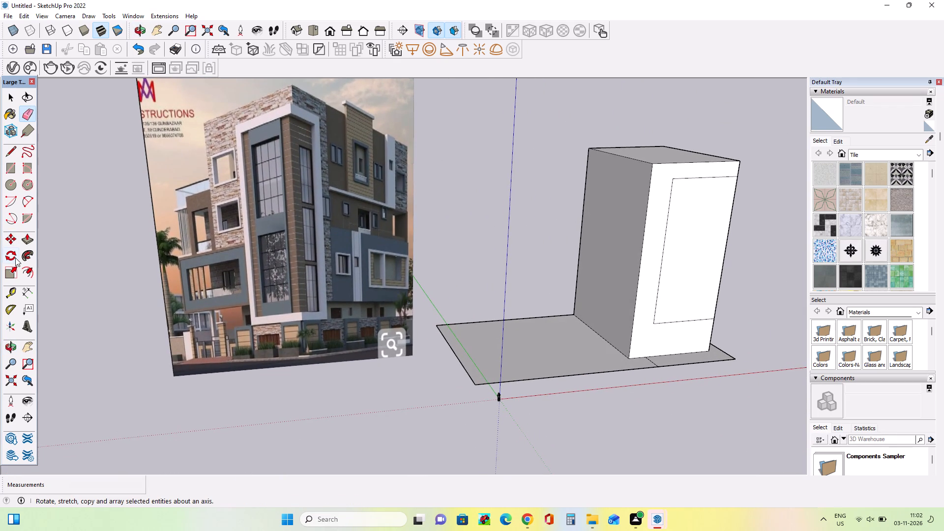
scroll(160, 333, up, 5)
scroll(213, 322, up, 8)
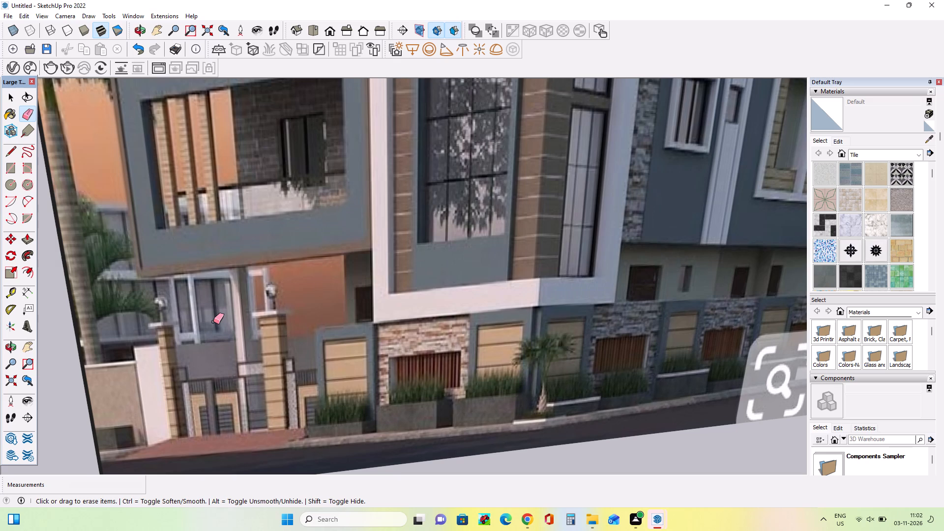
middle_drag(213, 322, 216, 308)
scroll(216, 308, down, 10)
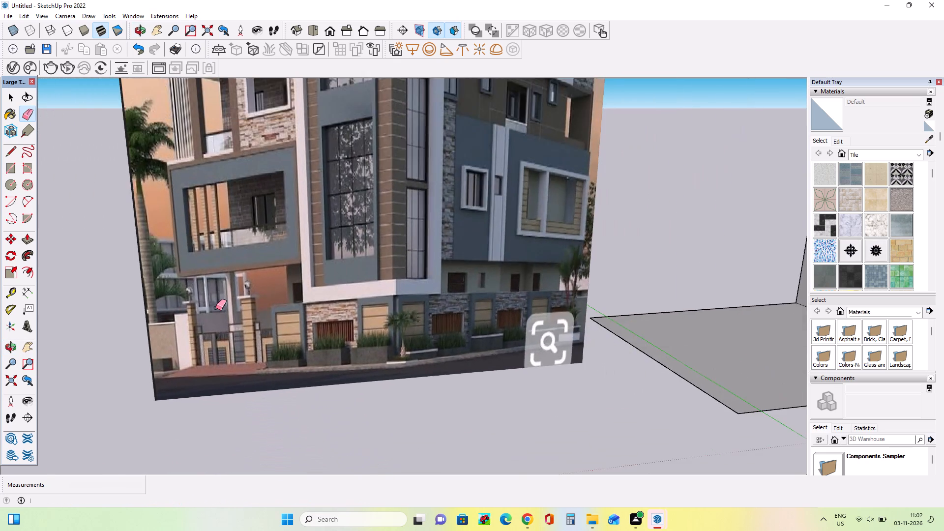
scroll(216, 308, down, 7)
middle_drag(252, 335, 230, 323)
scroll(156, 323, down, 4)
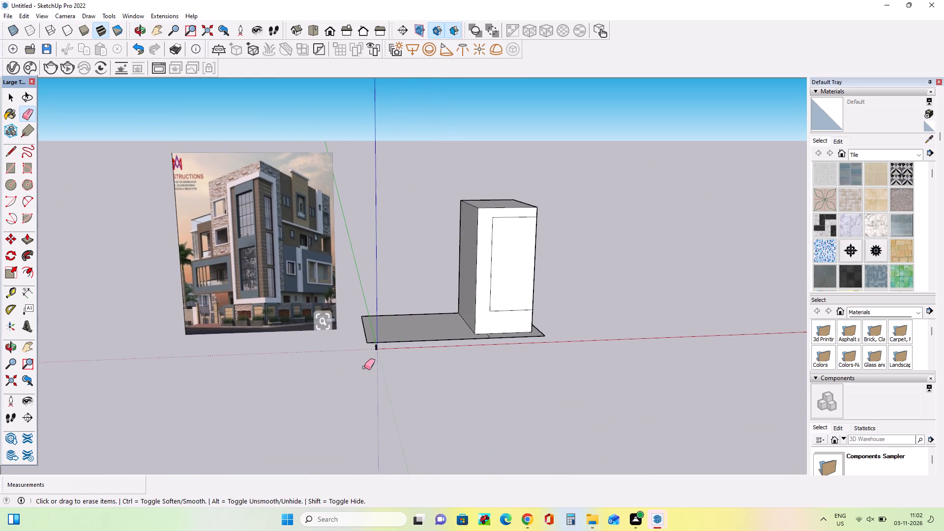
Draw a rectangle about 121' 8" by 88' 9" on the ground base, from the tall block's front bottom corner to the base's far rear corner.
middle_drag(364, 368, 348, 412)
scroll(383, 331, up, 5)
middle_drag(386, 340, 392, 348)
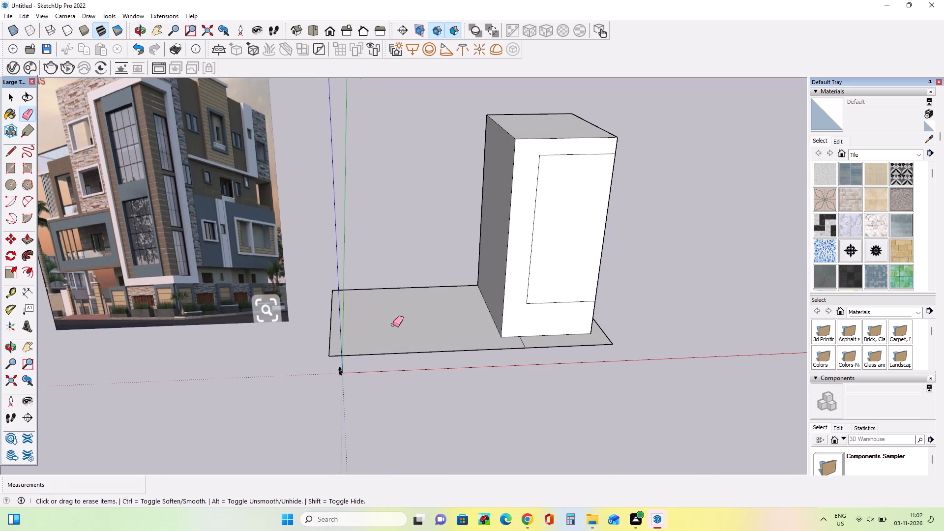
click(26, 237)
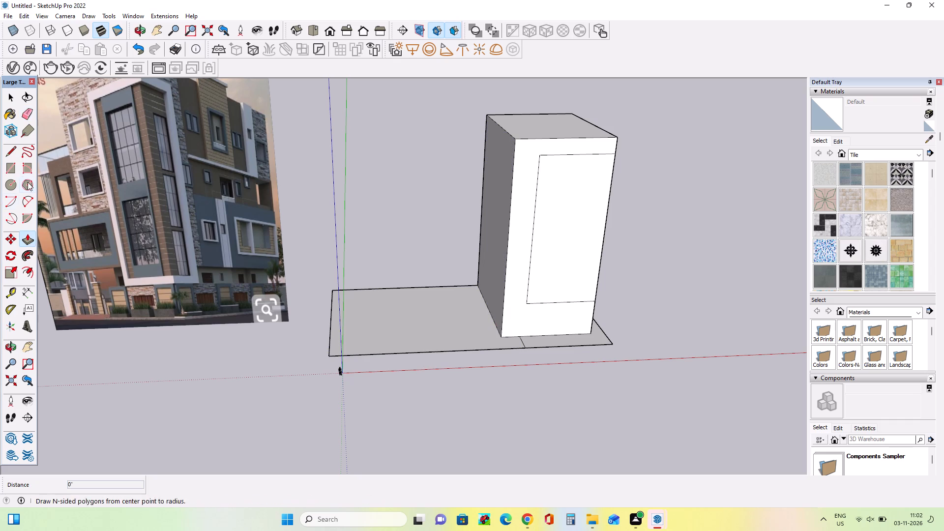
click(13, 169)
middle_drag(461, 350, 461, 386)
scroll(520, 376, down, 2)
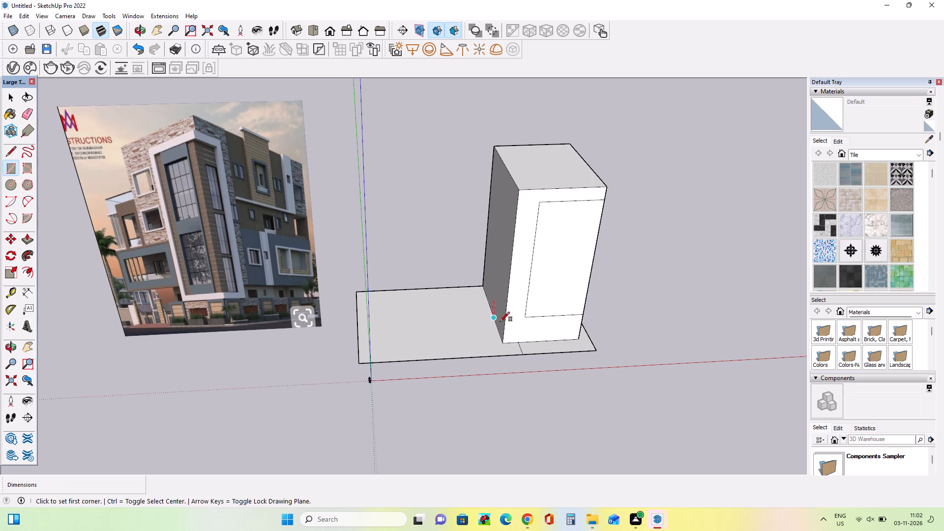
click(504, 345)
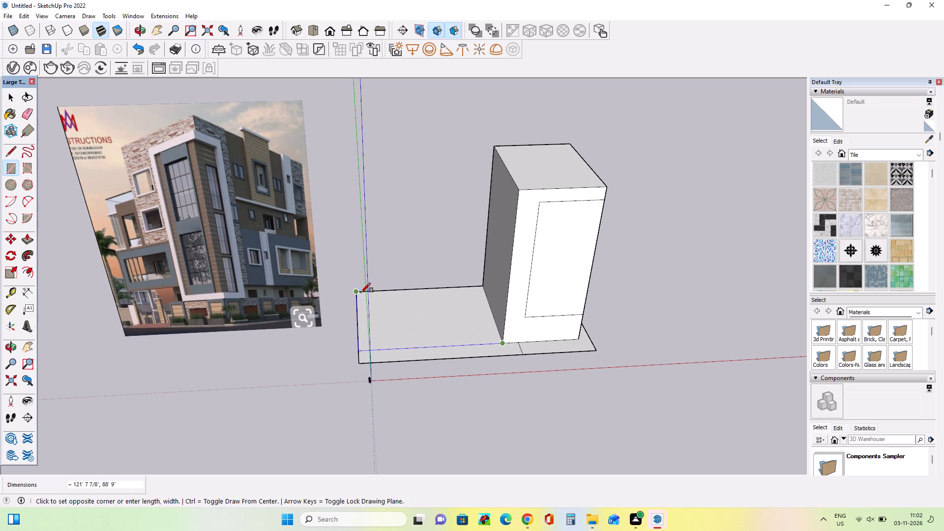
click(361, 293)
Examine the reference image's lower storeys and compound wall from several angles against the rectangle on the ground base.
middle_drag(418, 331, 432, 347)
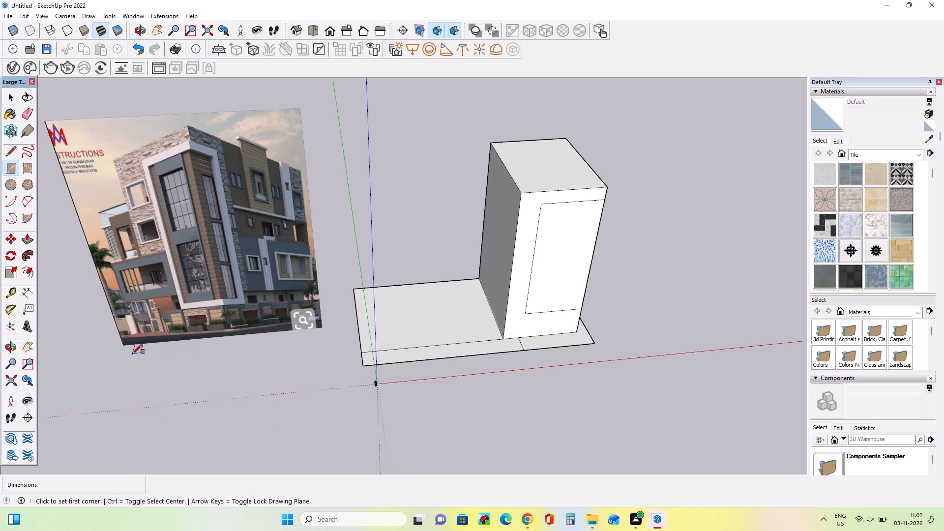
middle_drag(146, 347, 171, 303)
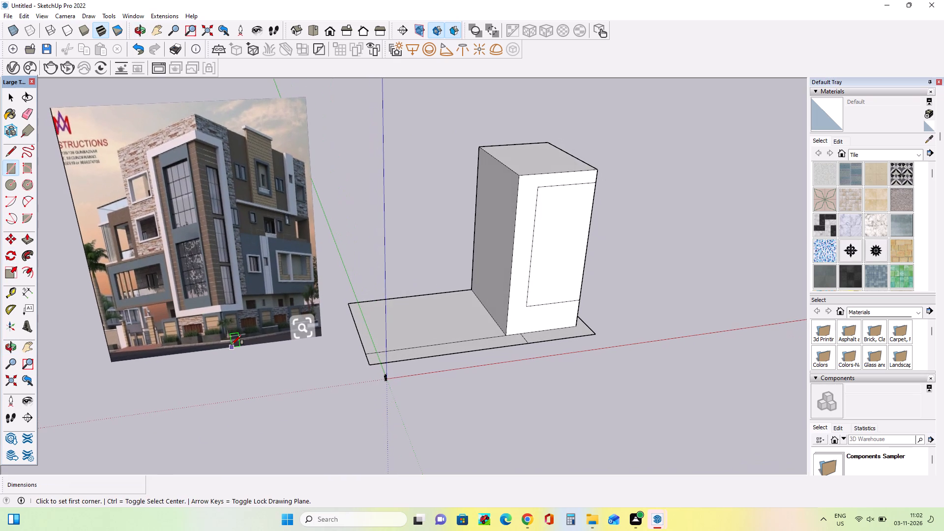
middle_drag(232, 347, 236, 364)
scroll(236, 364, down, 5)
scroll(178, 350, up, 5)
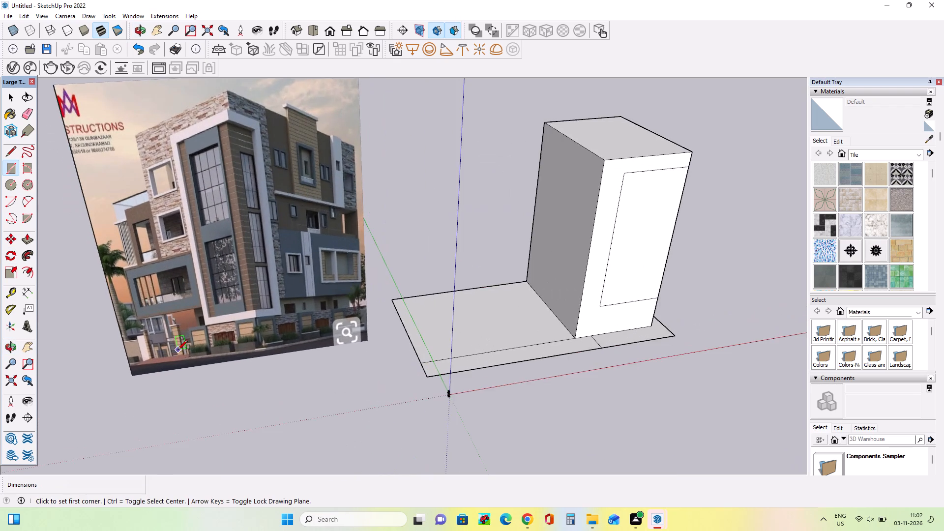
scroll(178, 350, up, 3)
middle_drag(197, 382, 200, 340)
scroll(125, 351, down, 3)
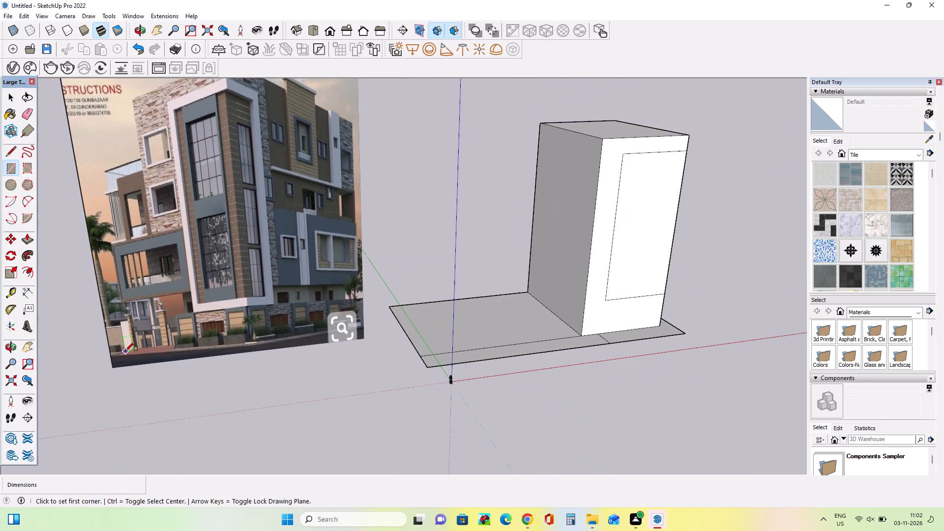
middle_drag(183, 366, 205, 299)
middle_drag(678, 435, 647, 470)
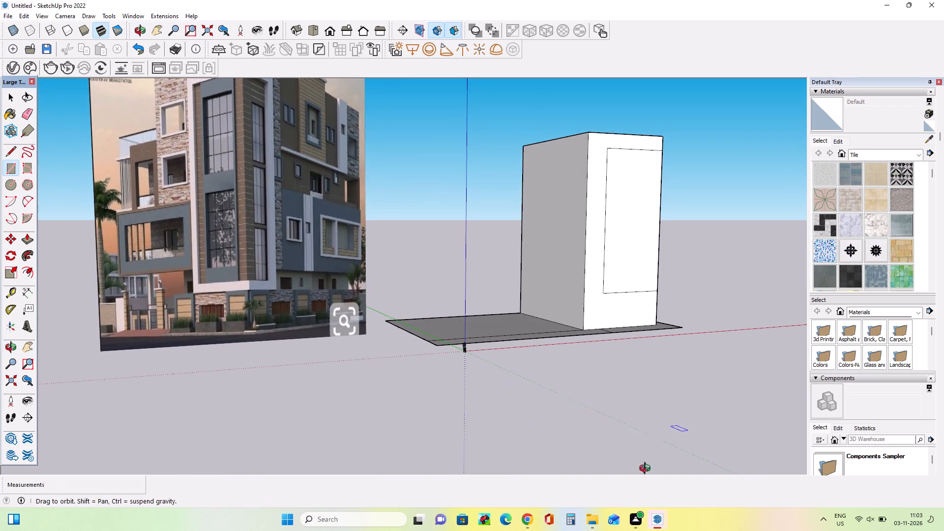
middle_drag(647, 470, 607, 523)
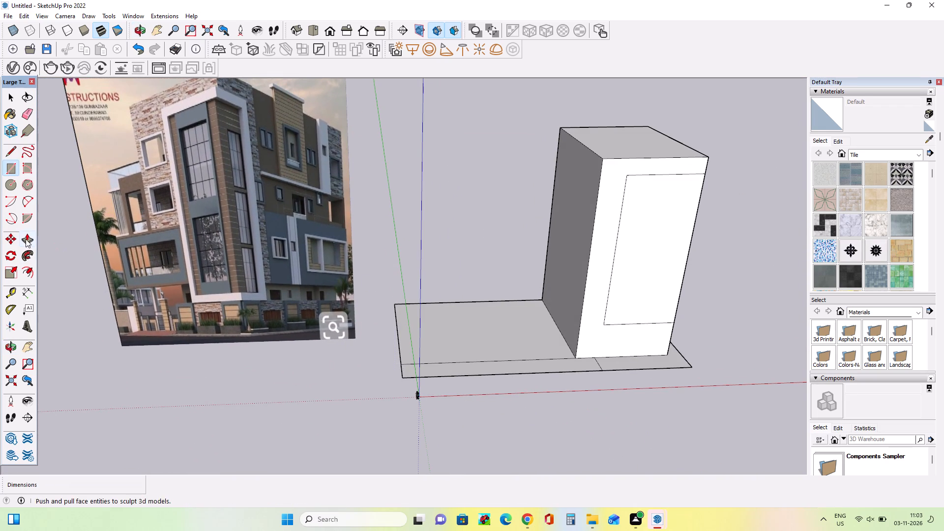
Push/Pull the new ground rectangle beside the tall block up about 57' 5" to form a lower side block.
click(26, 239)
drag(501, 337, 522, 267)
Examine the lower side block and tall block from several angles against the building in the reference image.
middle_drag(531, 303, 543, 258)
scroll(558, 294, down, 9)
middle_drag(563, 323, 530, 370)
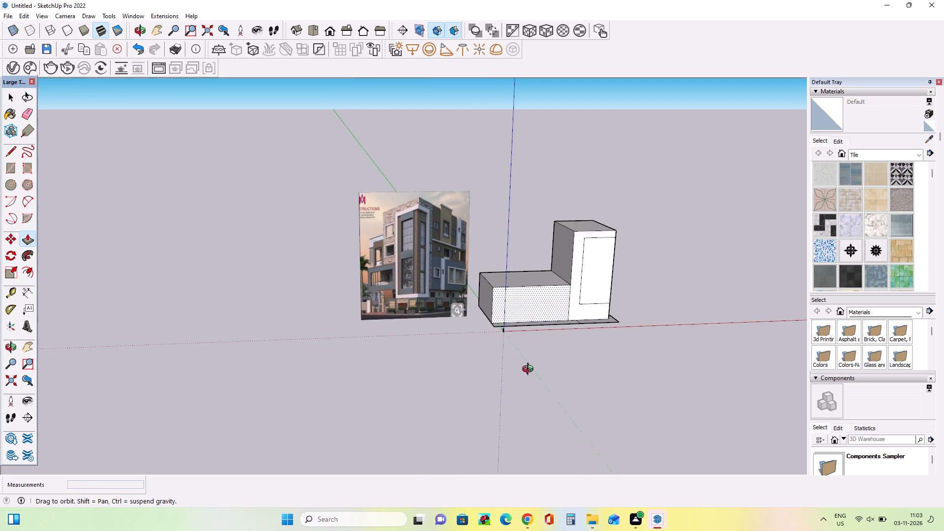
middle_drag(530, 370, 529, 373)
scroll(533, 274, up, 4)
middle_drag(549, 316, 544, 297)
scroll(549, 316, up, 1)
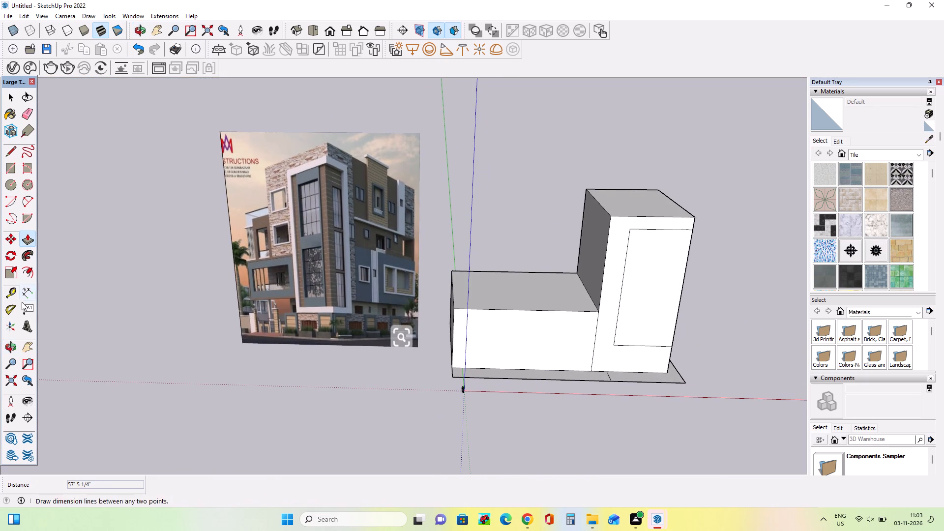
click(29, 346)
drag(550, 262, 470, 256)
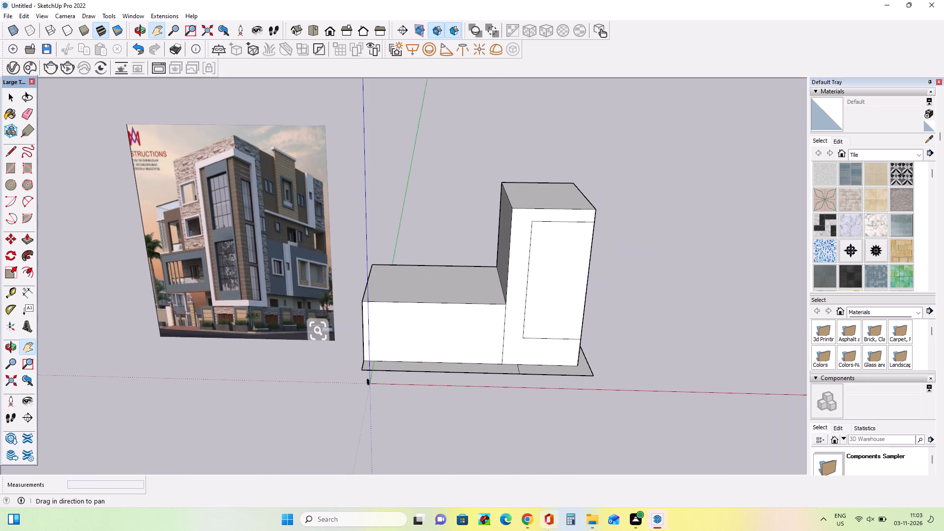
middle_drag(762, 345, 848, 320)
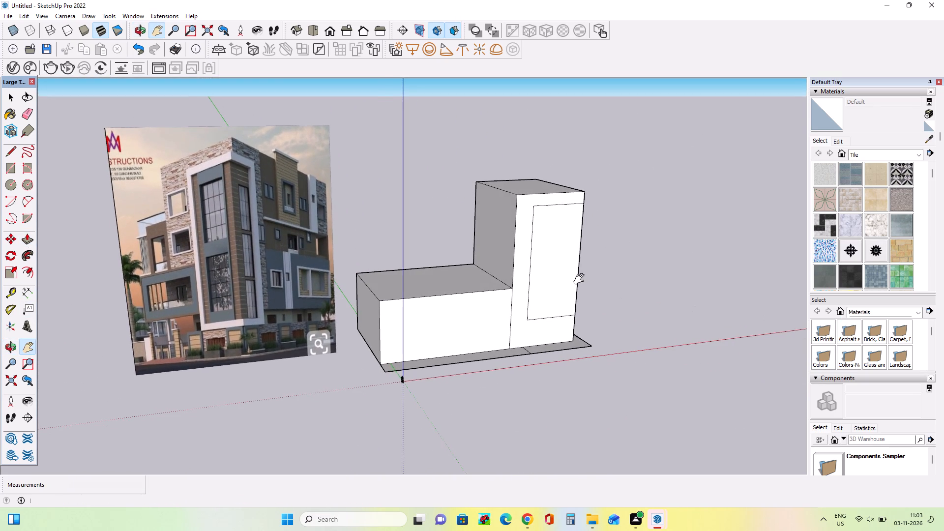
scroll(581, 279, up, 1)
middle_drag(699, 358, 700, 371)
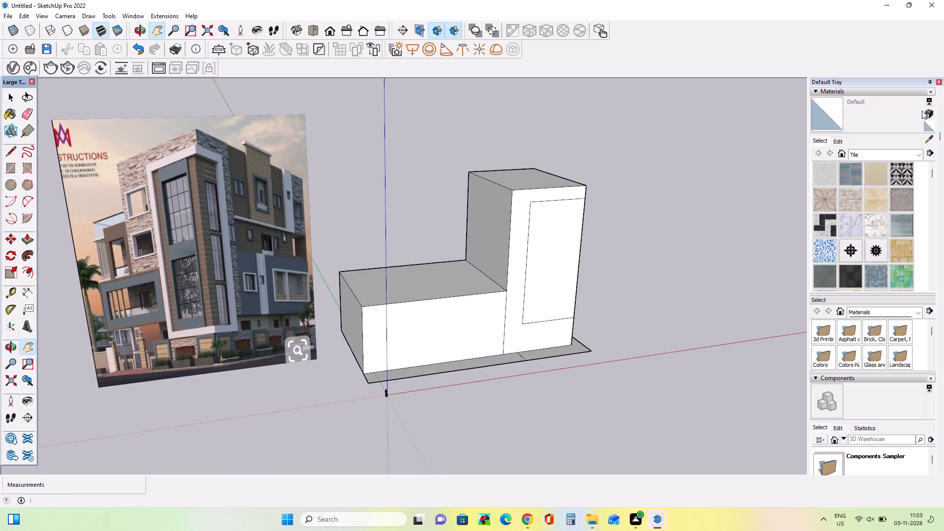
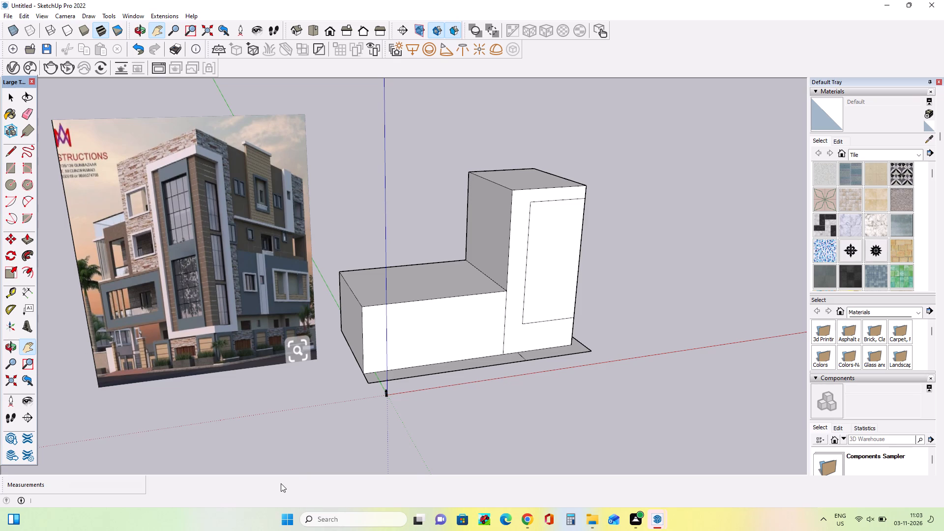
Examine the reference image's lower storeys, side balcony and compound wall from several angles against the lower side block.
scroll(568, 258, down, 6)
middle_drag(404, 258, 415, 275)
scroll(516, 275, down, 5)
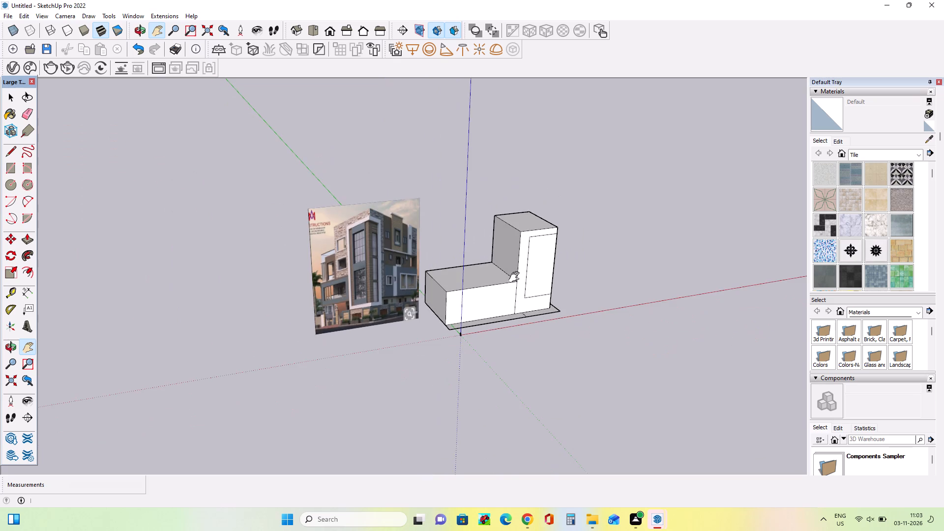
scroll(514, 277, up, 4)
middle_drag(509, 277, 482, 261)
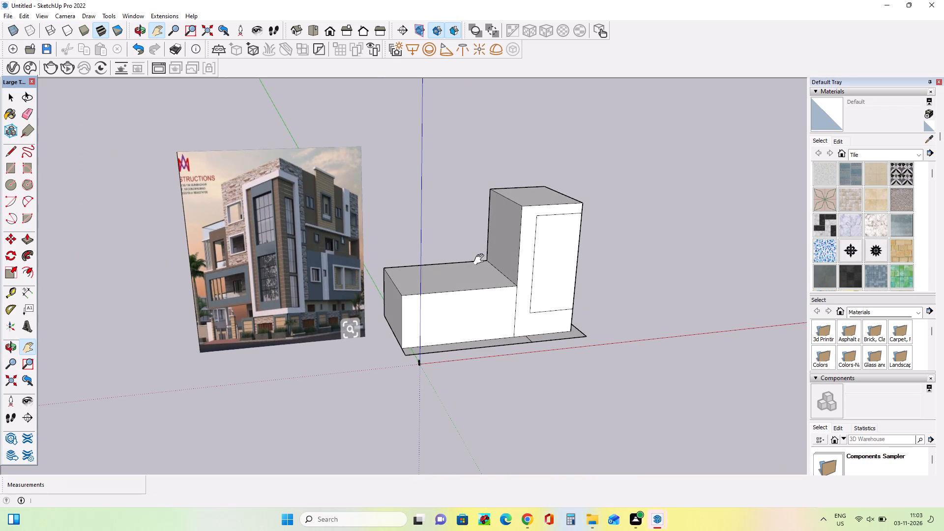
middle_drag(474, 260, 488, 284)
scroll(445, 289, up, 2)
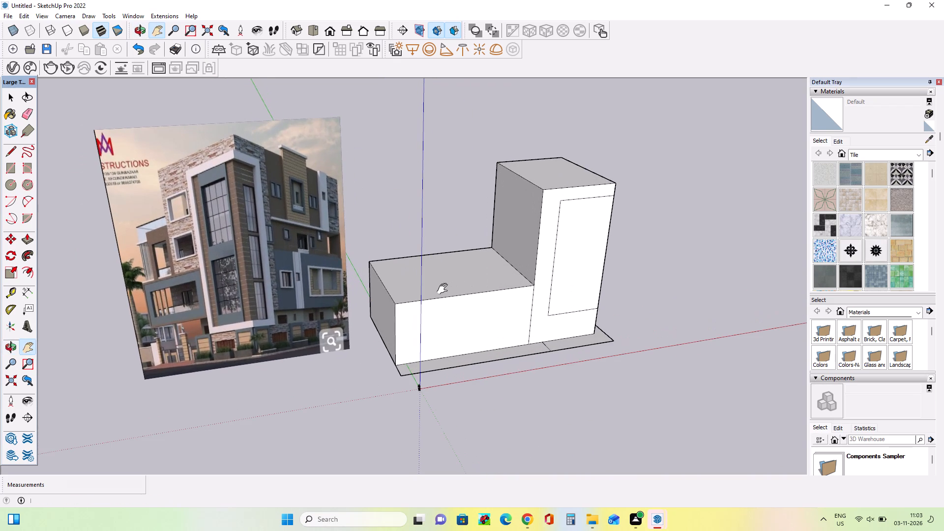
middle_drag(439, 271, 448, 232)
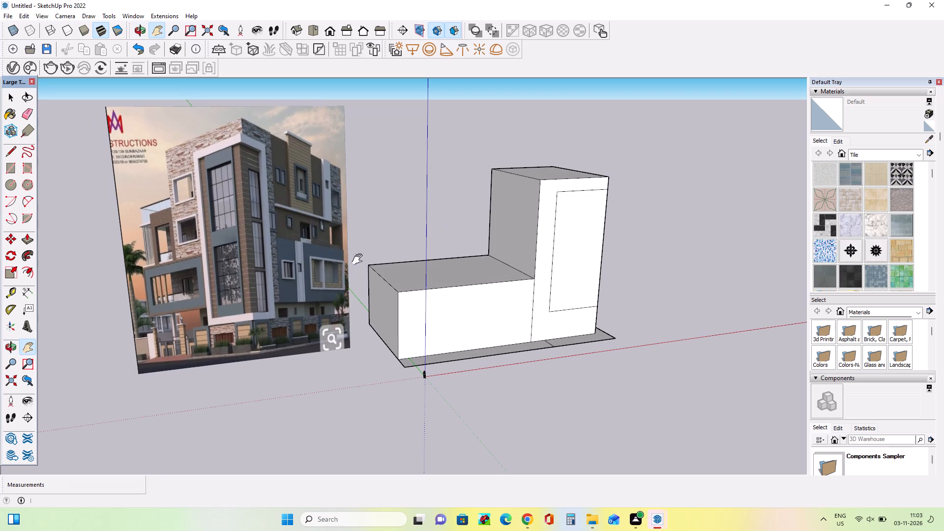
middle_drag(215, 307, 223, 292)
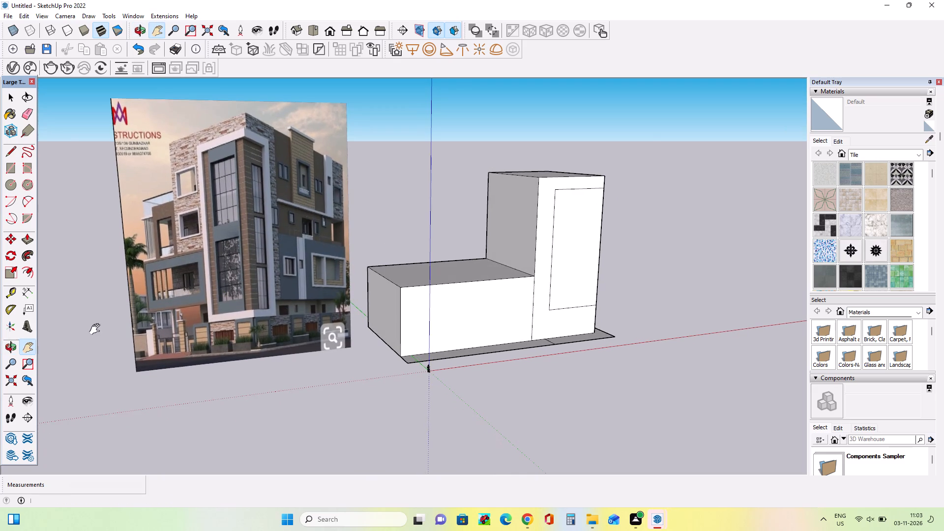
scroll(144, 330, up, 3)
scroll(179, 322, down, 10)
middle_drag(428, 327, 423, 361)
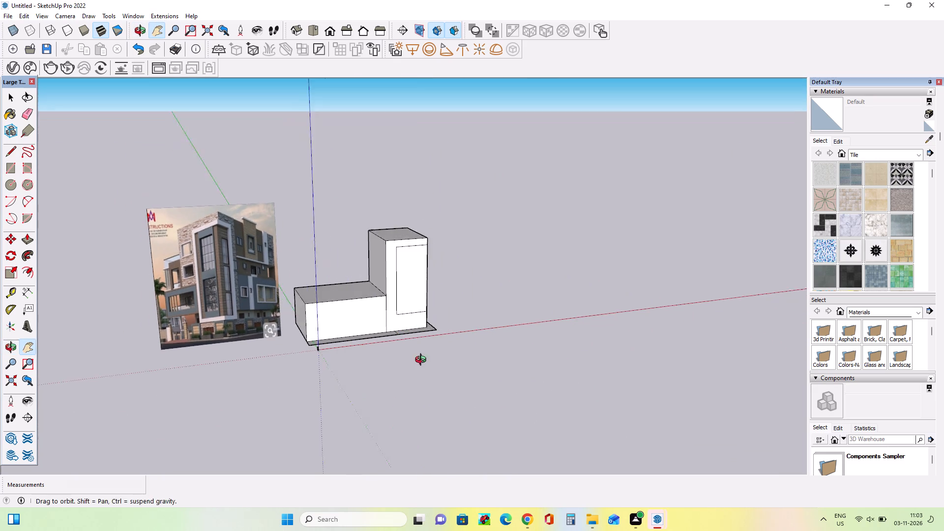
middle_drag(423, 361, 422, 363)
scroll(364, 299, up, 4)
middle_drag(446, 304, 435, 332)
scroll(435, 332, down, 4)
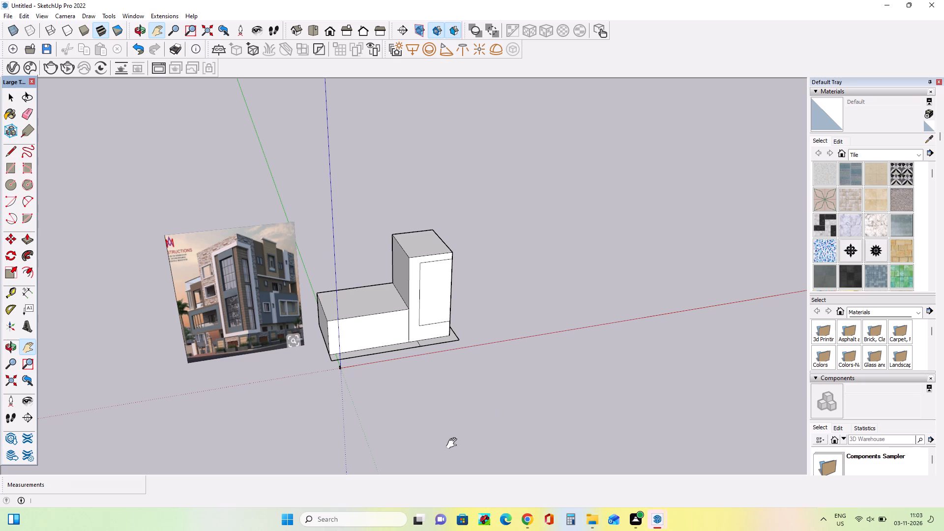
middle_drag(451, 440, 447, 453)
scroll(333, 364, up, 4)
middle_drag(392, 315, 402, 291)
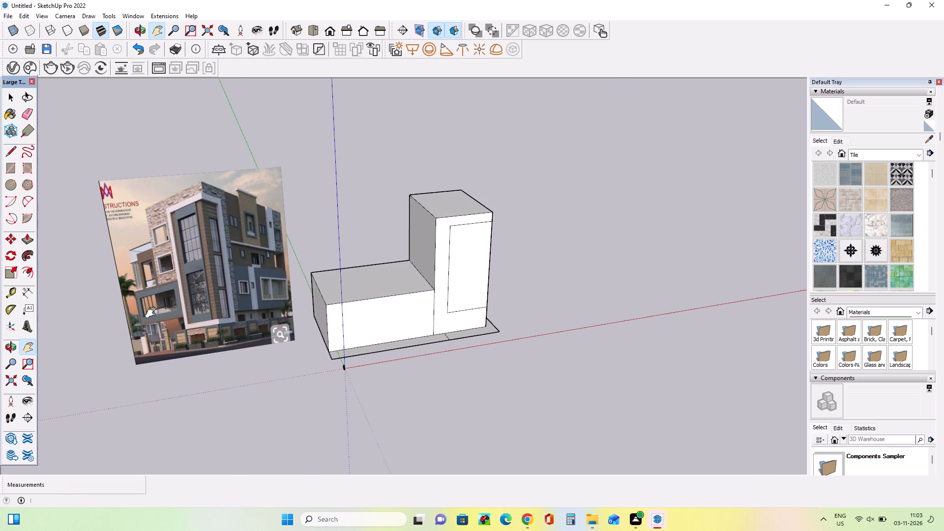
scroll(154, 320, up, 15)
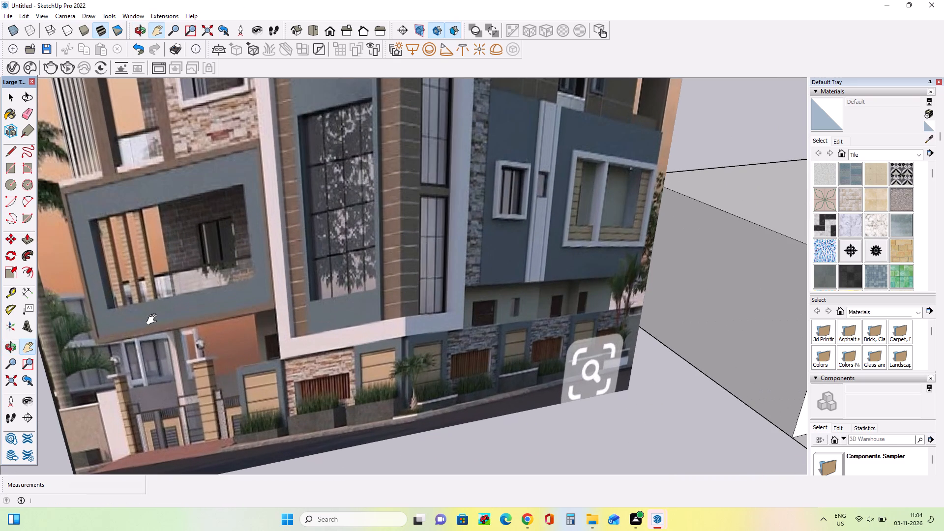
scroll(154, 320, down, 9)
scroll(154, 320, up, 1)
scroll(154, 320, down, 6)
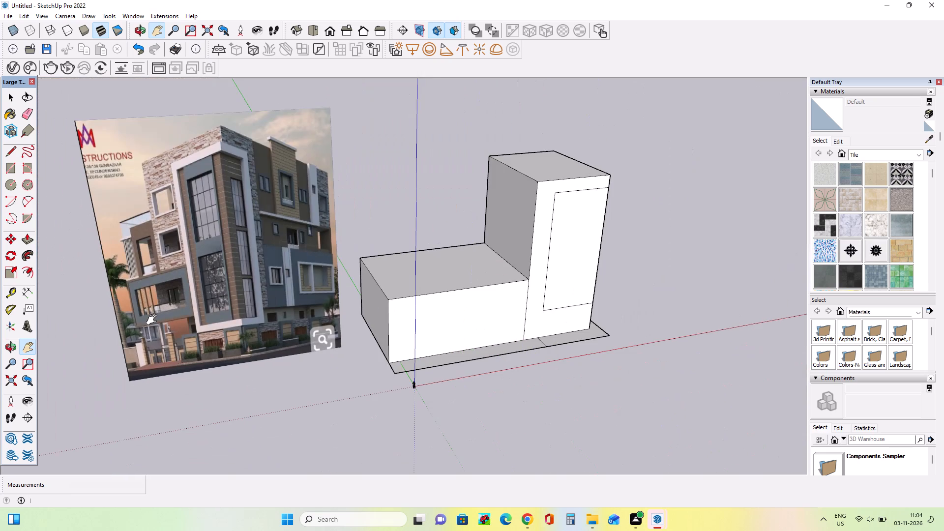
middle_drag(434, 329, 413, 284)
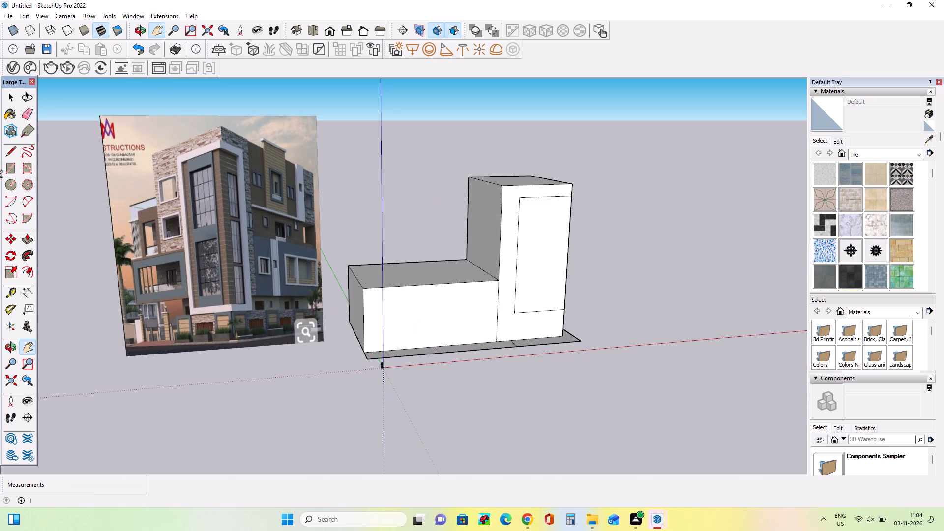
Draw a full-height rectangle about 57' 5" by 5' 6" along the outer edge of the lower side block's front face.
click(11, 168)
scroll(369, 333, up, 3)
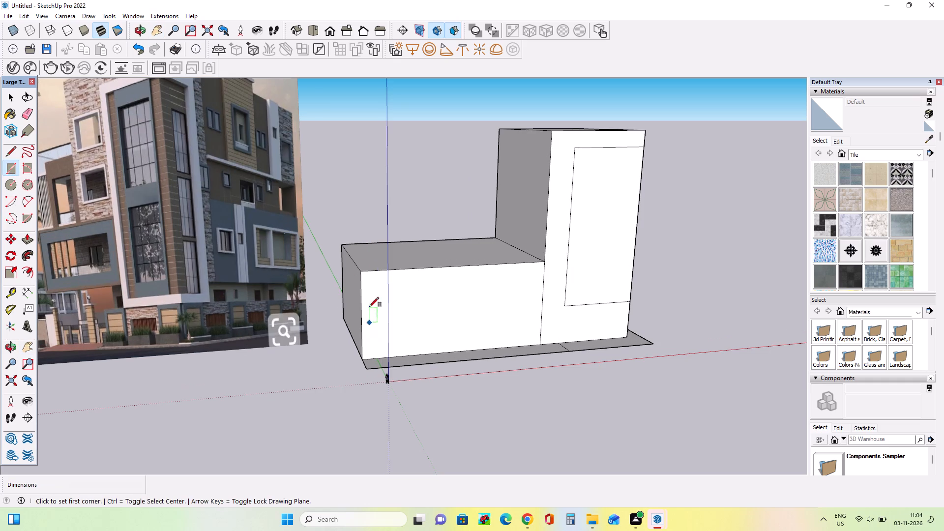
click(363, 276)
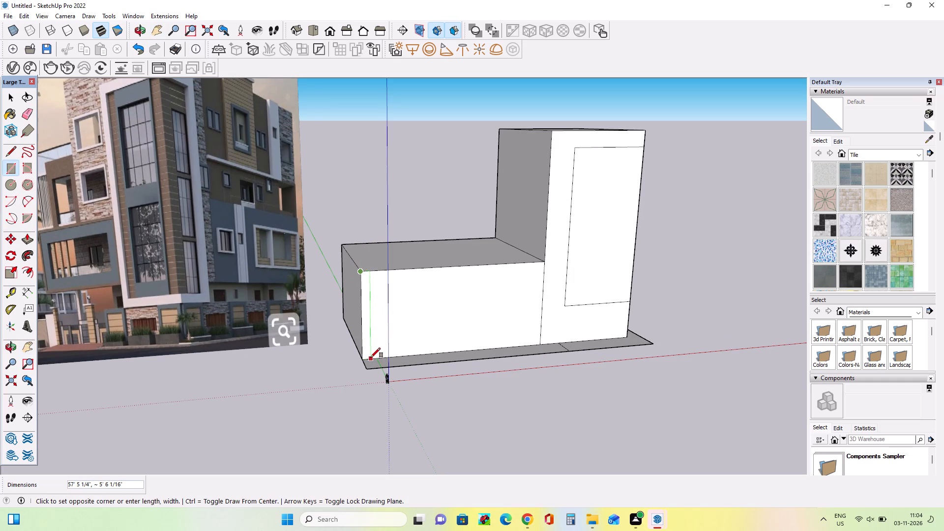
click(371, 357)
Push/Pull the narrow front strip partway back and the remaining front face back about 78' 6", leaving side and rear walls.
scroll(465, 365, down, 4)
middle_drag(396, 354, 402, 365)
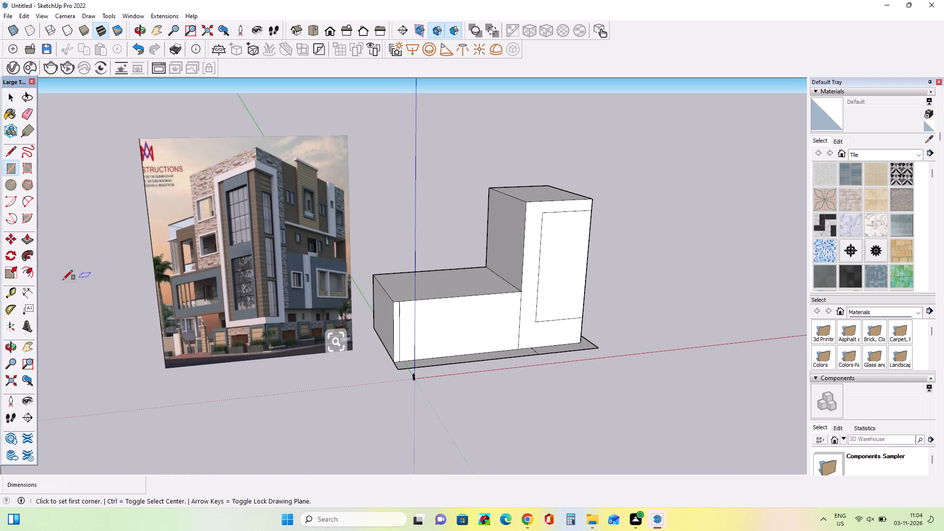
click(24, 239)
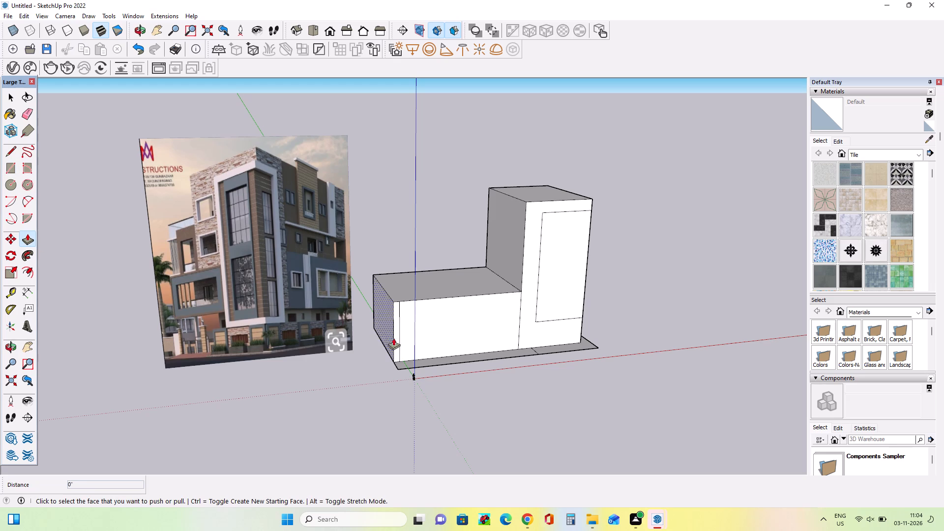
drag(395, 340, 390, 324)
drag(420, 336, 414, 313)
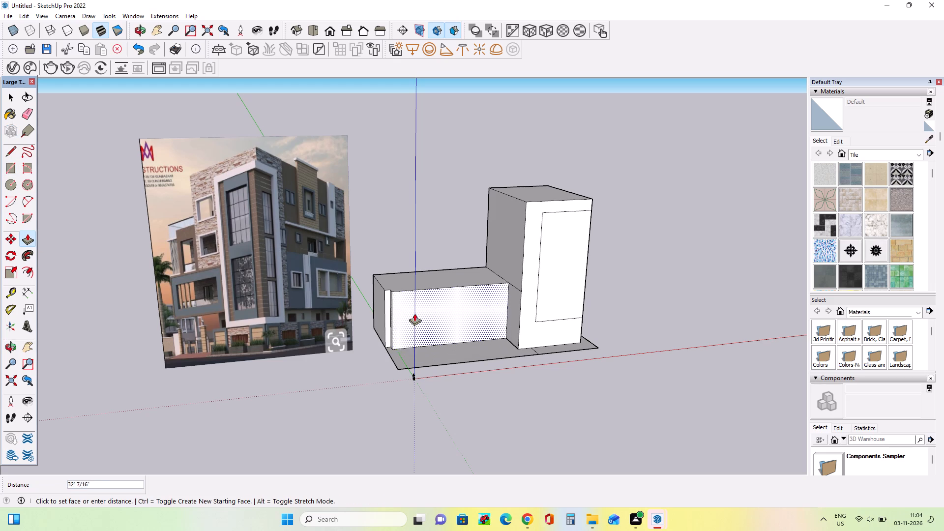
drag(414, 313, 412, 298)
Draw a line across the side wall's top face from its inner corner with the rear wall to the outer edge.
scroll(469, 304, down, 4)
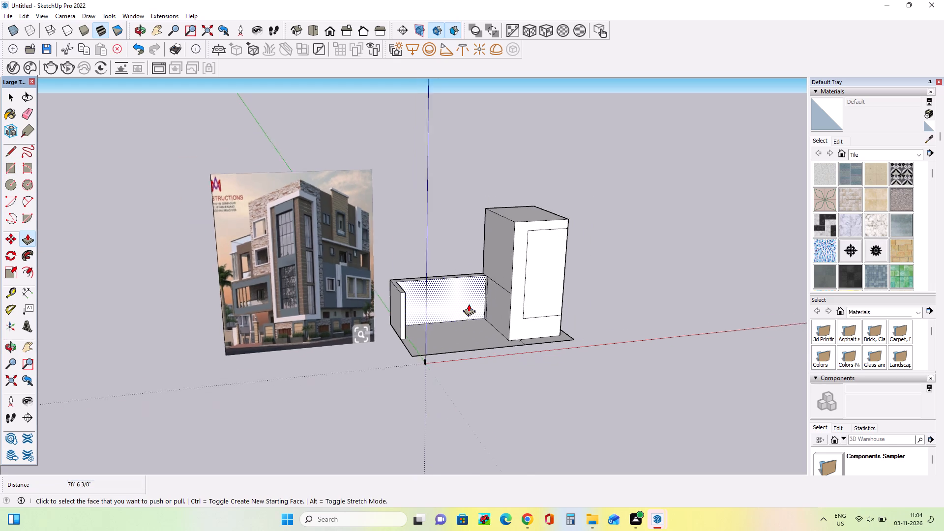
scroll(429, 299, up, 8)
middle_drag(498, 359, 424, 347)
scroll(377, 289, up, 4)
middle_drag(394, 276, 412, 323)
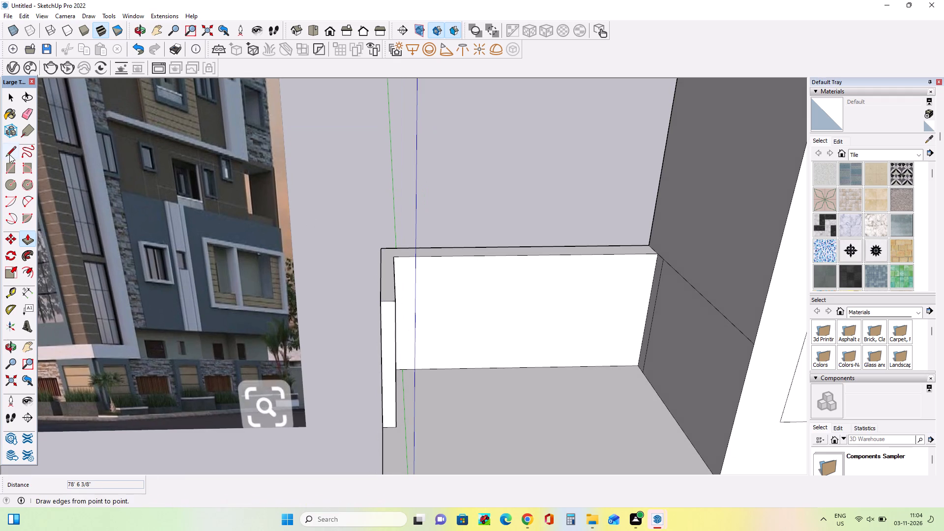
click(9, 154)
middle_drag(337, 262, 359, 319)
scroll(404, 248, up, 4)
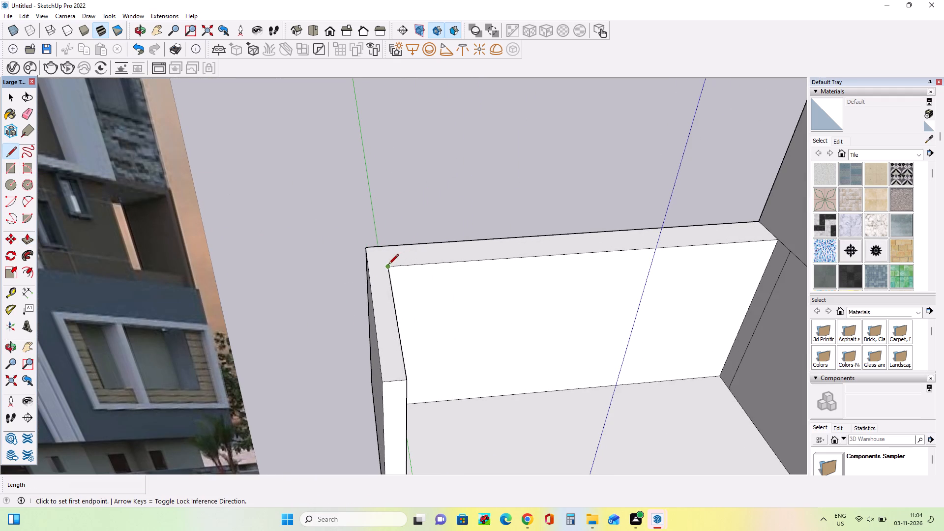
click(388, 265)
click(367, 268)
Examine the reference image's ground storey, gate and side balcony against the hollowed lower side block's walls.
middle_drag(407, 302, 406, 309)
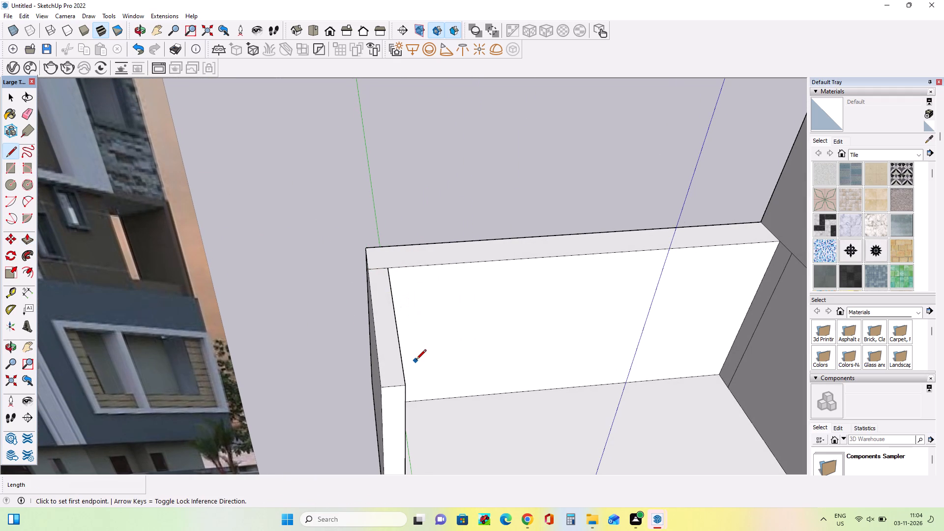
middle_drag(413, 334, 412, 313)
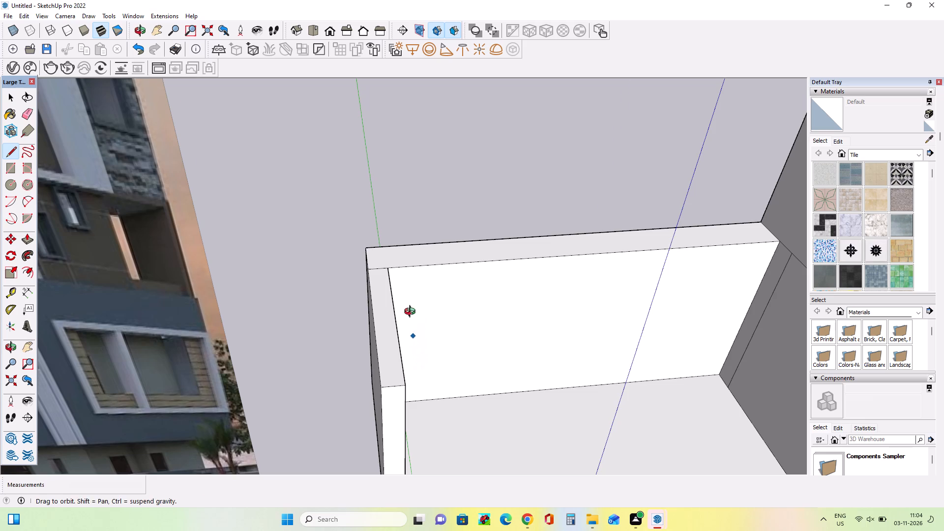
middle_drag(412, 313, 422, 282)
scroll(423, 274, down, 10)
middle_drag(473, 339, 473, 365)
scroll(403, 350, up, 3)
scroll(300, 313, down, 3)
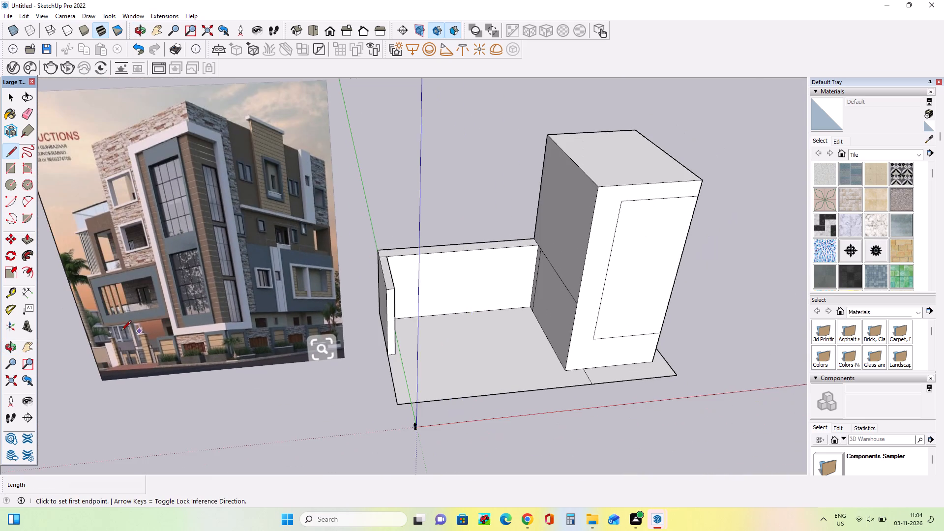
scroll(118, 332, up, 19)
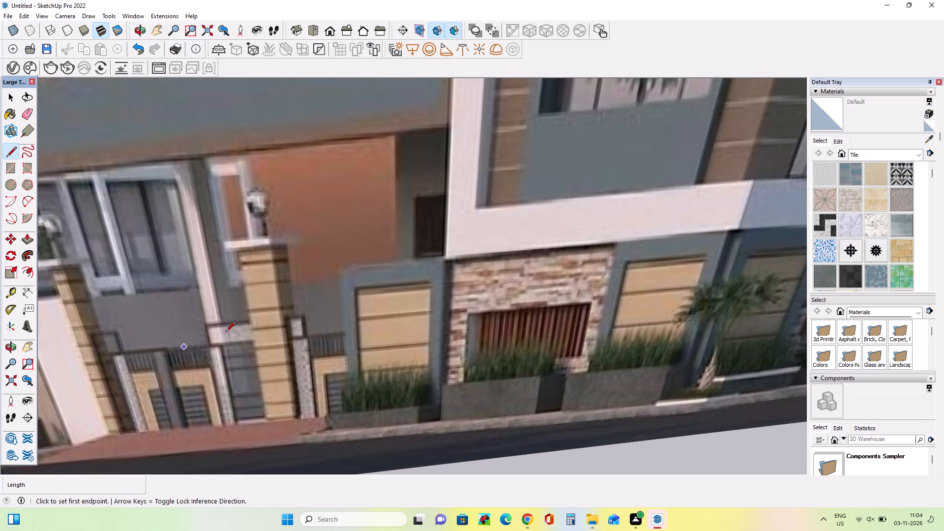
scroll(228, 331, down, 18)
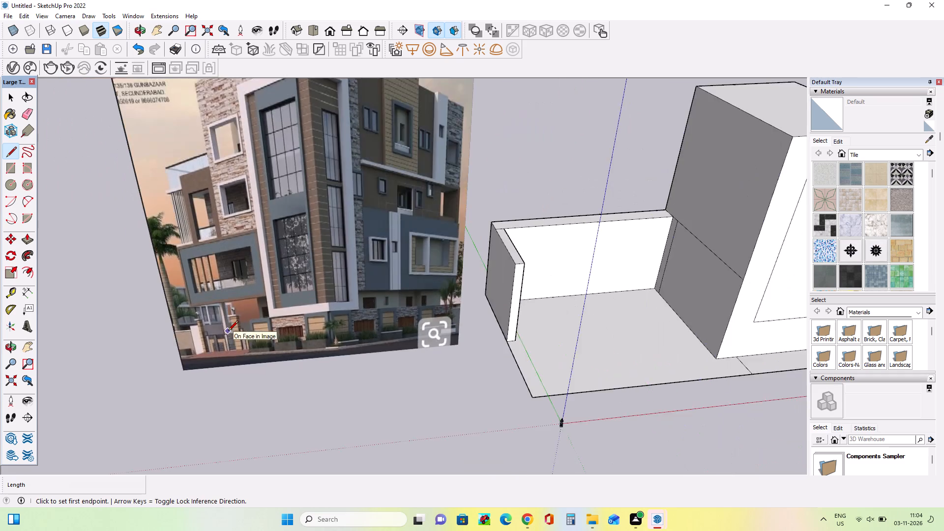
scroll(228, 331, down, 3)
middle_drag(489, 338, 455, 354)
scroll(455, 354, down, 1)
scroll(455, 353, up, 4)
middle_drag(456, 351, 458, 311)
middle_drag(447, 293, 452, 308)
scroll(446, 309, down, 1)
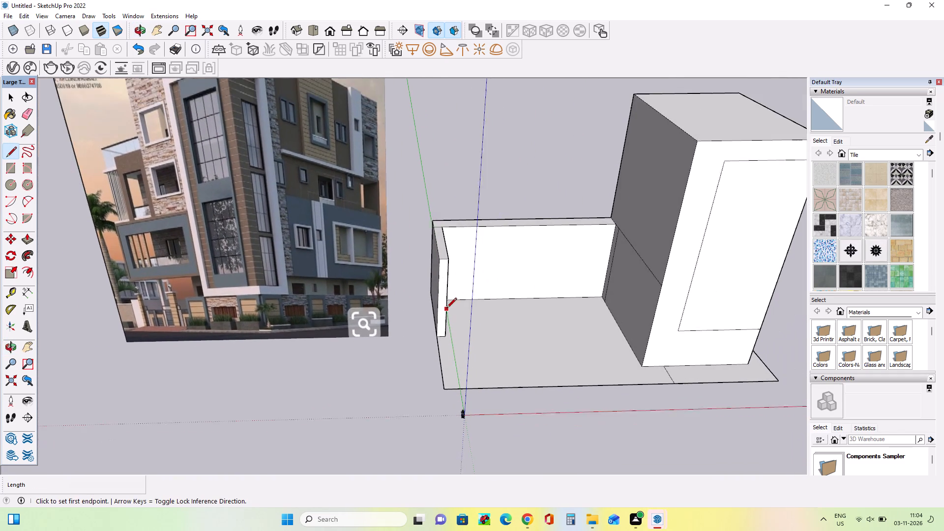
scroll(446, 309, down, 1)
Push/Pull the side wall's end face forward about 51' 4" to the front edge of the ground base.
click(27, 237)
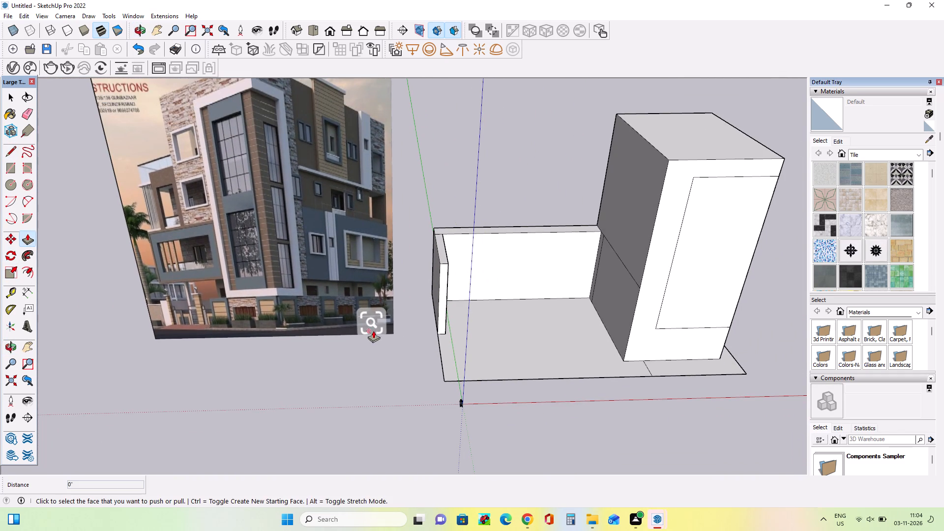
drag(442, 312, 450, 367)
Draw a small rectangle on the floor against the inner face of the side wall, near the middle of its length.
middle_drag(482, 356, 360, 349)
scroll(449, 332, up, 4)
middle_drag(452, 349, 466, 375)
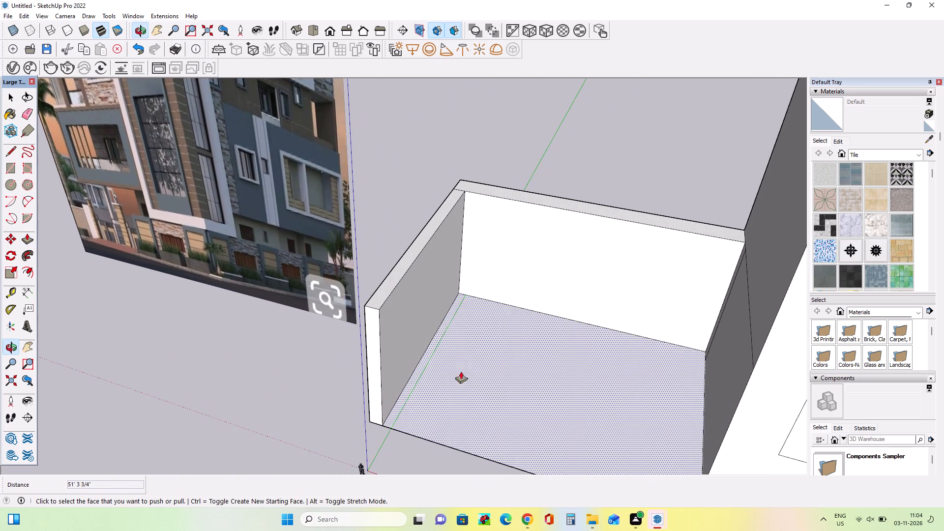
scroll(223, 295, down, 4)
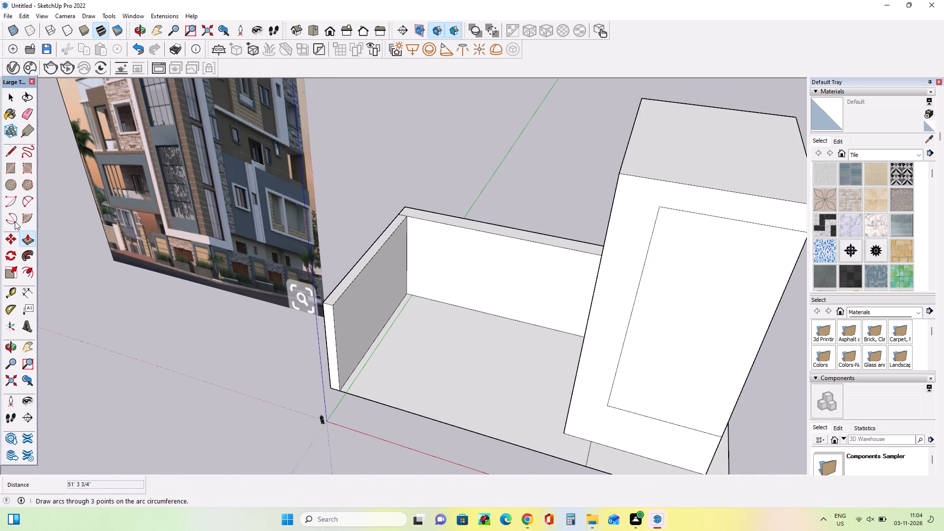
click(7, 169)
scroll(398, 357, up, 3)
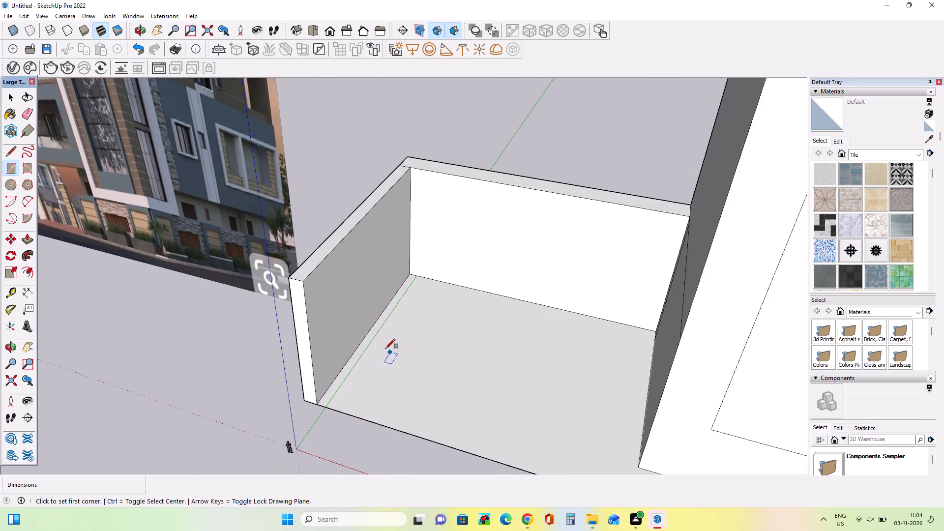
scroll(381, 347, up, 3)
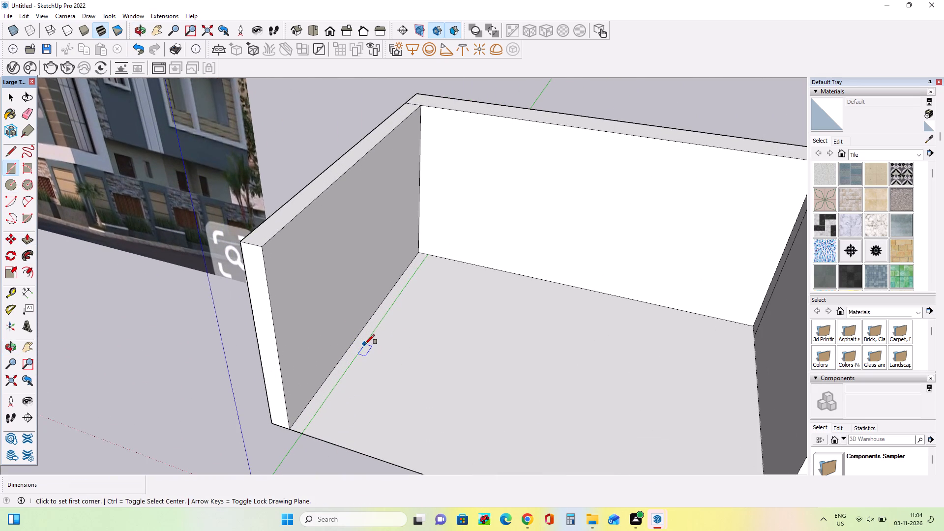
click(365, 344)
click(368, 325)
Push/Pull the small floor rectangle up about 57' 5" to form a pillar level with the top of the side wall.
middle_drag(412, 378, 421, 387)
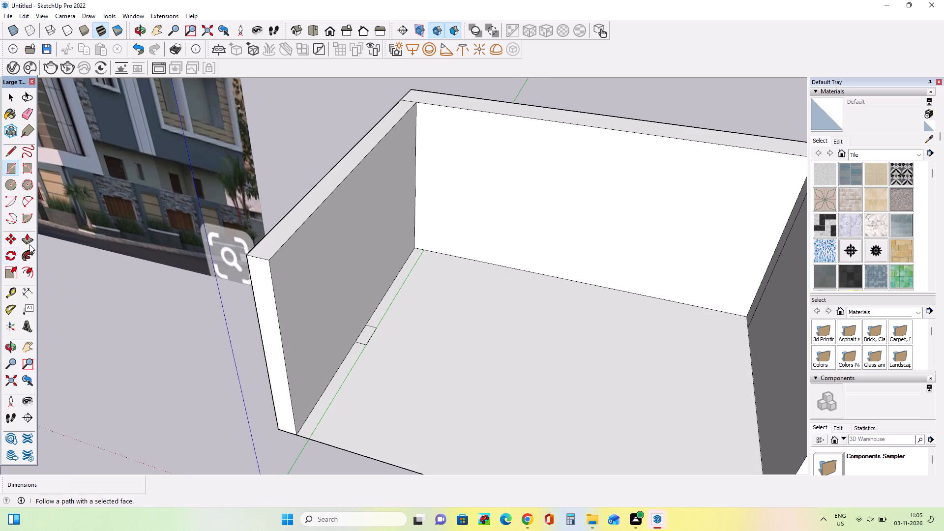
click(30, 239)
drag(368, 329, 390, 252)
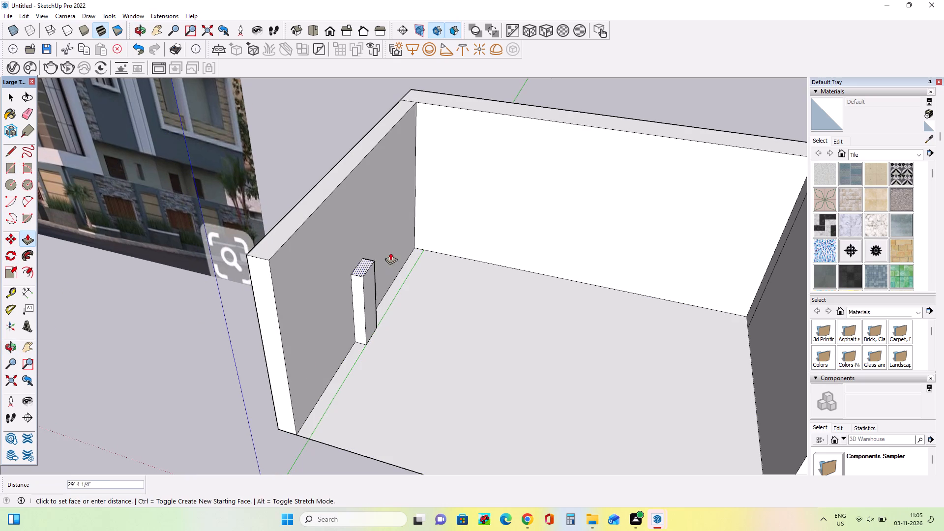
drag(390, 252, 315, 178)
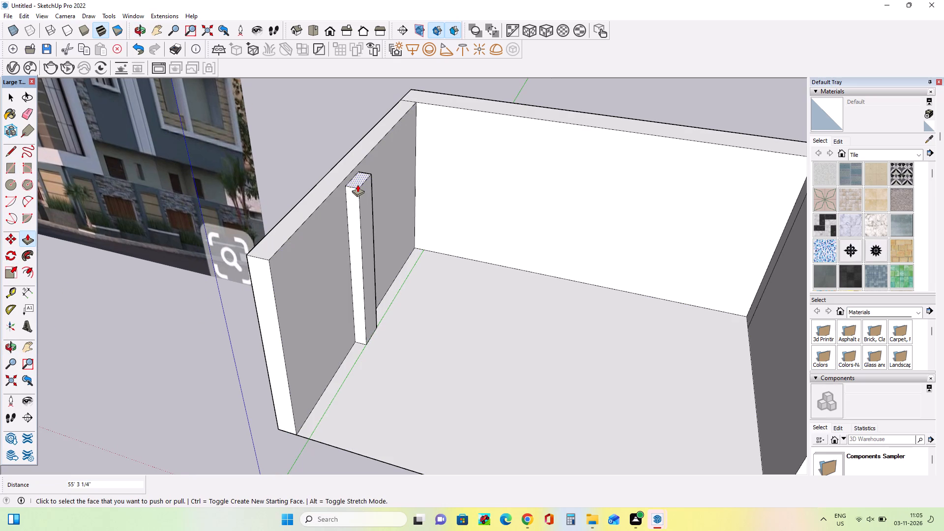
drag(357, 184, 337, 170)
middle_drag(330, 256, 434, 215)
scroll(434, 215, down, 4)
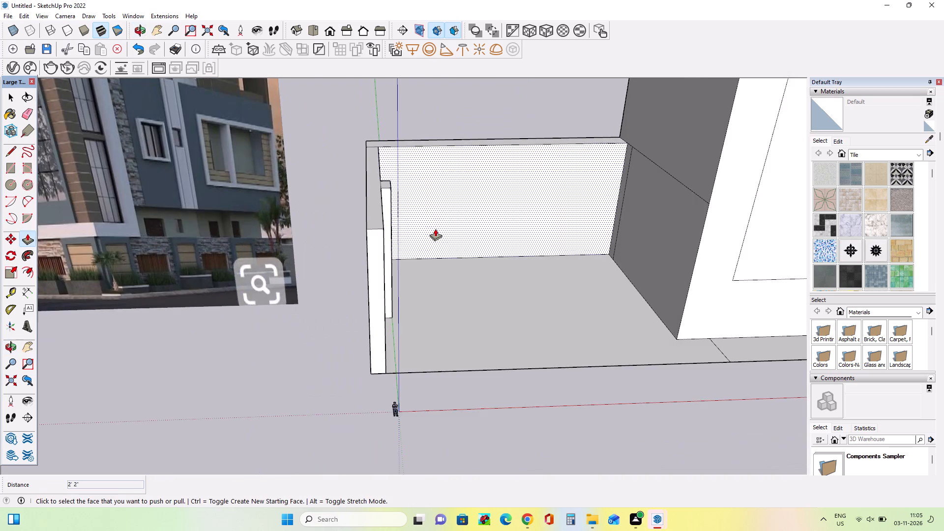
Push/Pull the top face of the side wall's middle and front section down about 27' 9" to form a low boundary wall.
scroll(435, 229, down, 3)
middle_drag(417, 264, 442, 202)
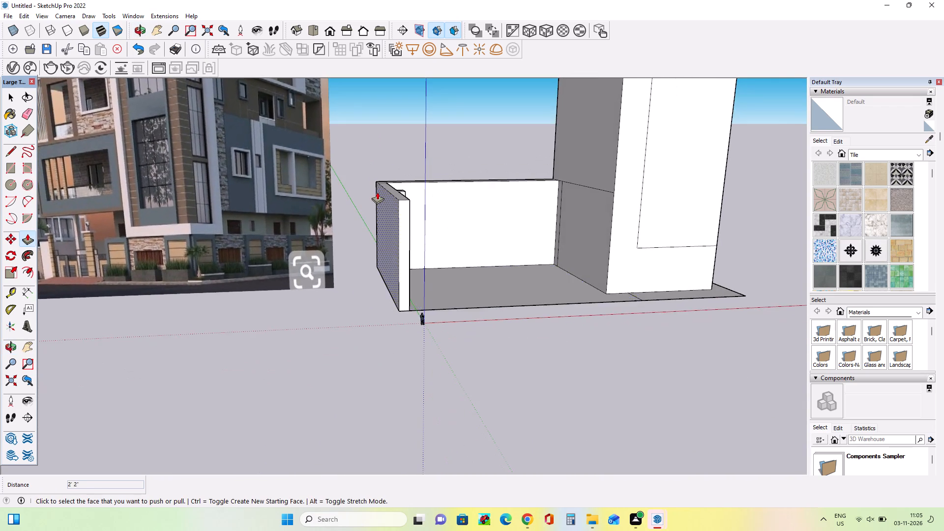
scroll(377, 192, up, 4)
middle_drag(432, 225, 404, 348)
drag(402, 300, 407, 344)
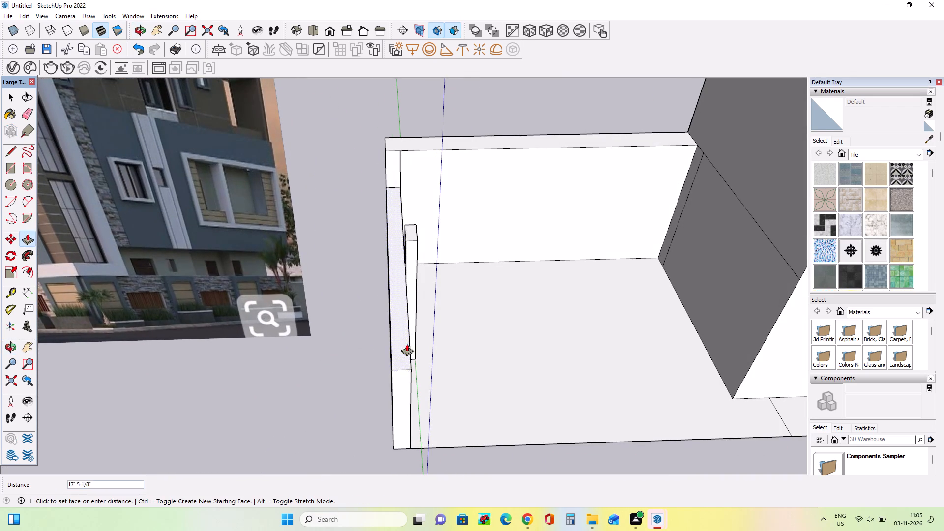
drag(407, 344, 403, 363)
Examine the reference image's gate, boundary wall and side balcony against the lowered side wall, pillar and tall block.
middle_drag(341, 354, 284, 263)
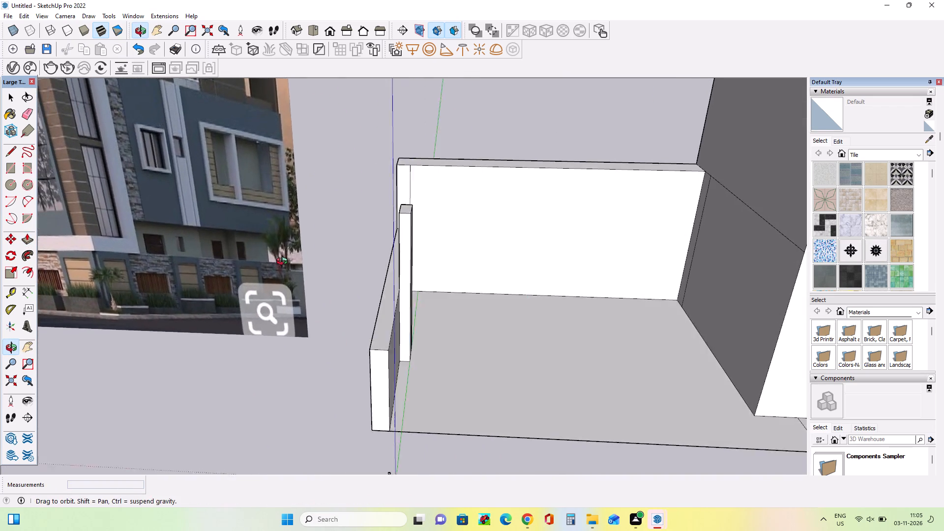
middle_drag(284, 263, 271, 252)
middle_drag(293, 261, 361, 295)
scroll(361, 295, down, 8)
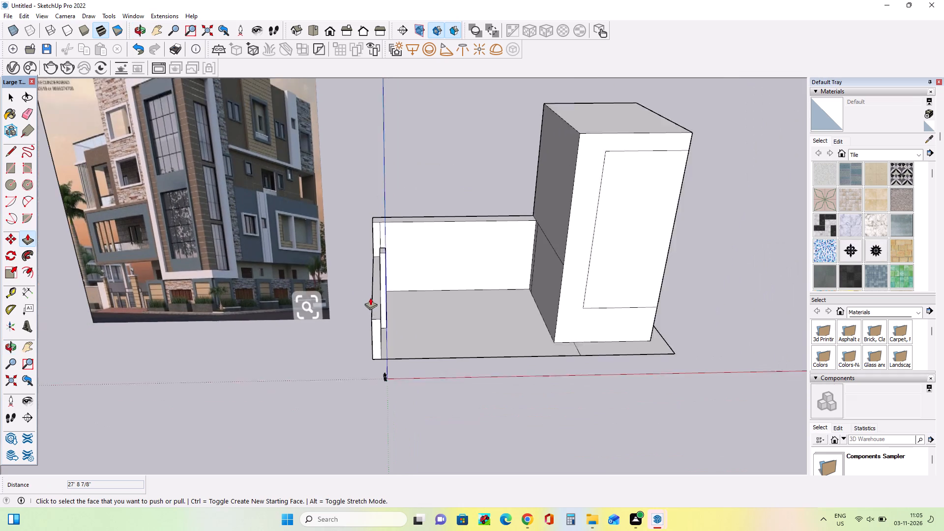
scroll(370, 297, down, 1)
scroll(147, 289, up, 11)
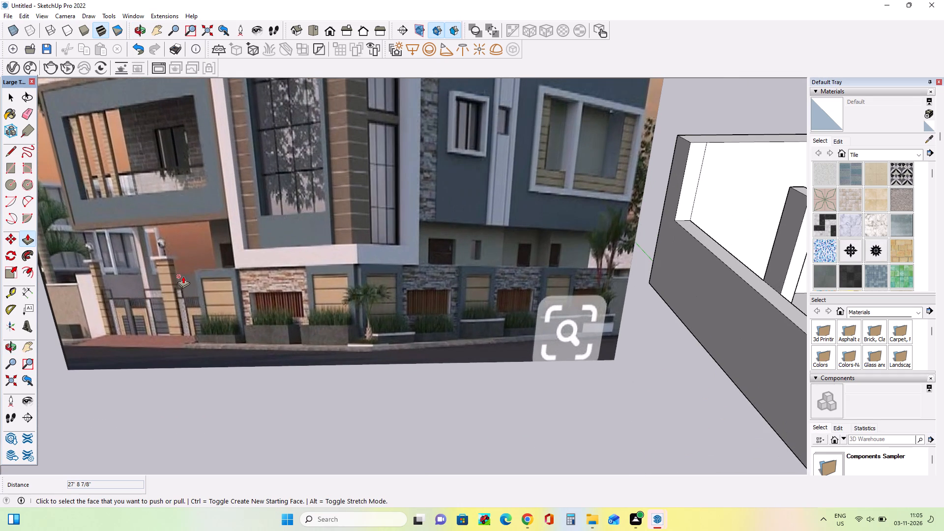
scroll(179, 275, down, 8)
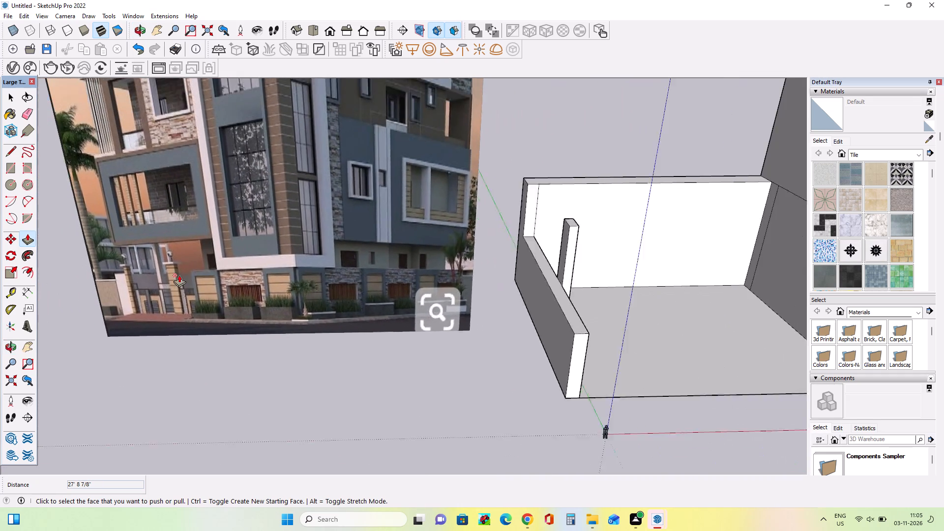
scroll(169, 295, up, 17)
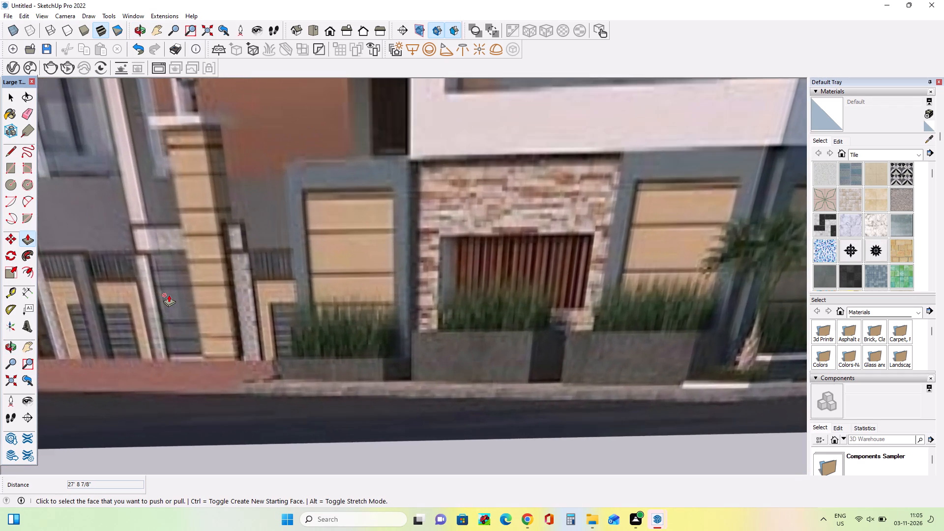
scroll(169, 295, down, 6)
scroll(169, 295, down, 19)
scroll(169, 295, up, 1)
scroll(169, 295, down, 1)
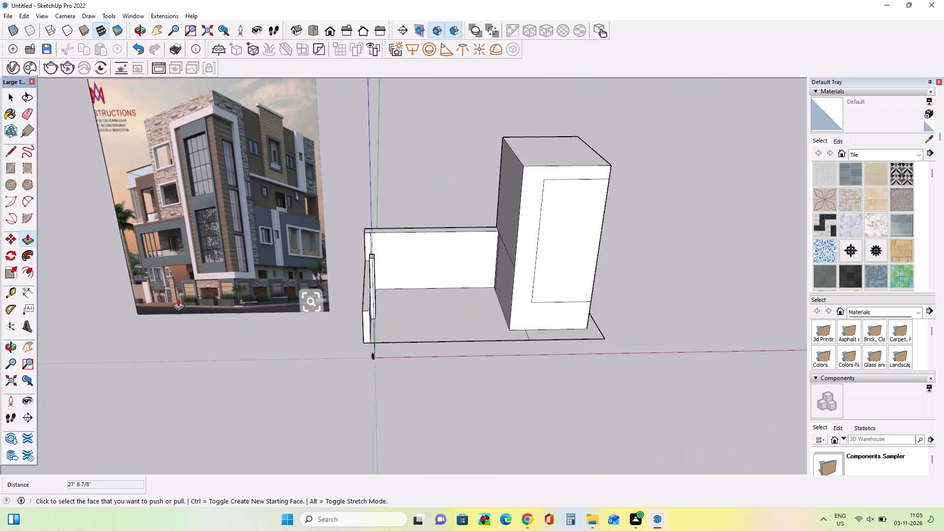
middle_drag(483, 288, 580, 265)
scroll(580, 265, down, 1)
scroll(480, 230, up, 3)
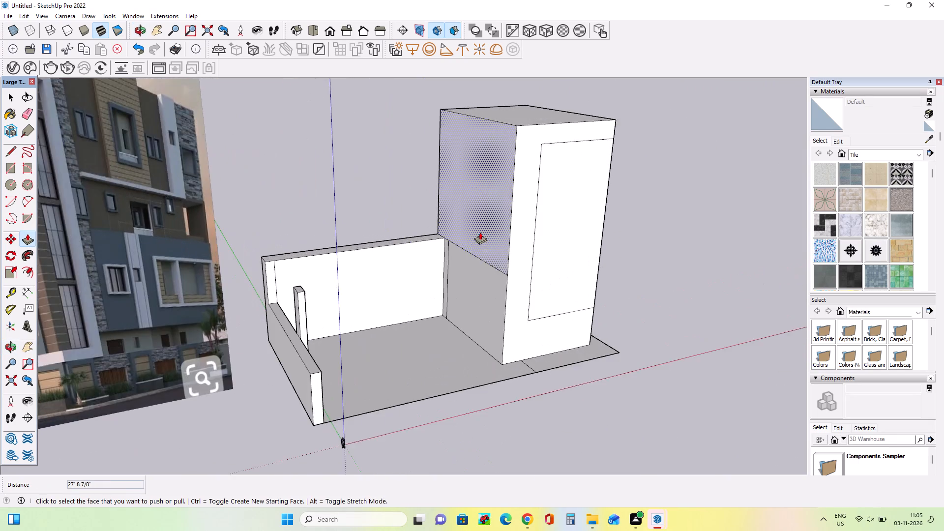
scroll(480, 232, up, 4)
middle_drag(493, 273, 661, 222)
scroll(394, 234, up, 8)
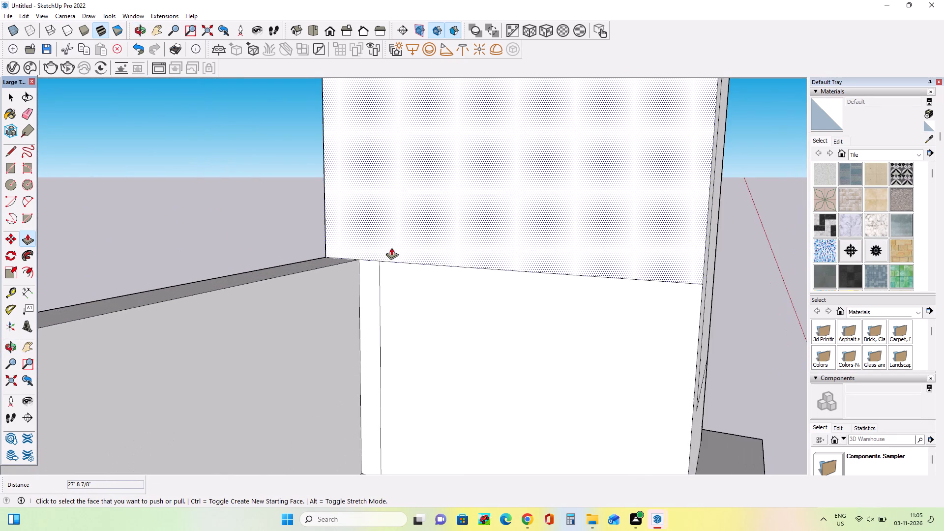
scroll(391, 248, down, 9)
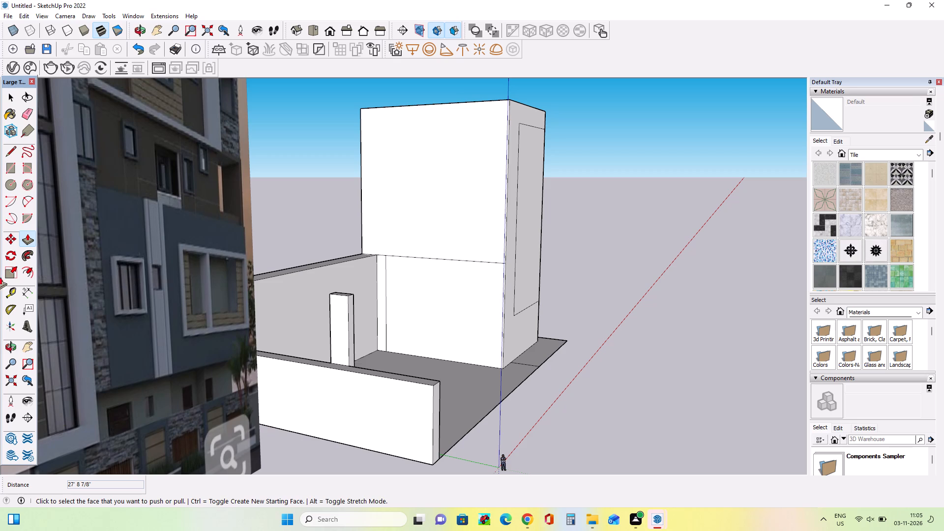
middle_drag(475, 302, 288, 350)
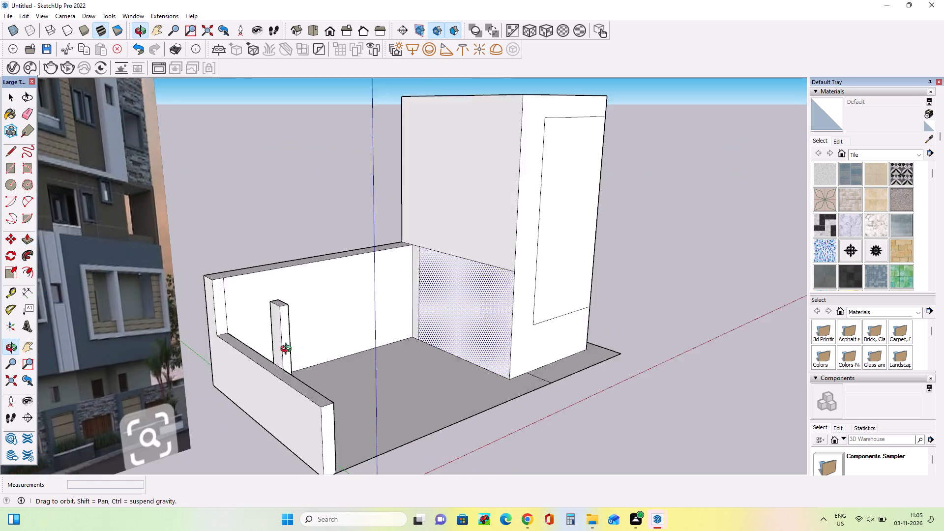
middle_drag(288, 350, 289, 350)
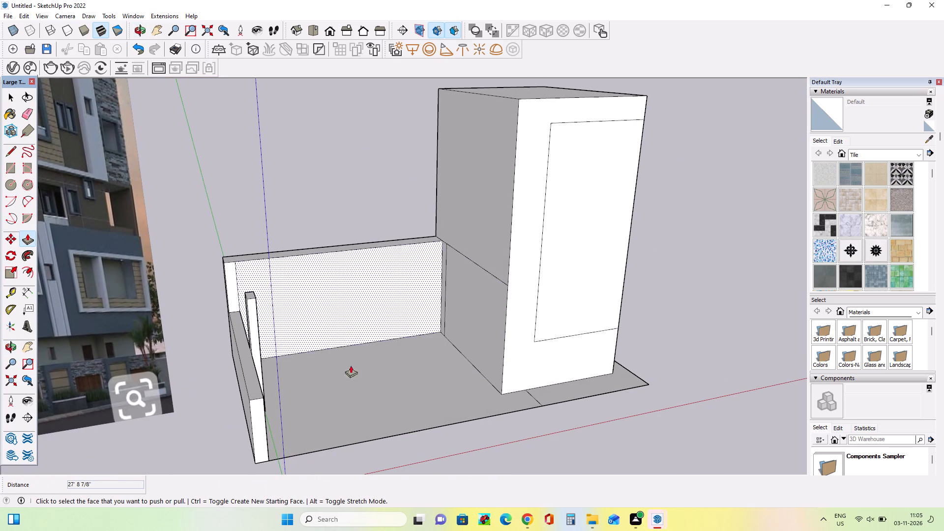
scroll(421, 340, down, 3)
middle_drag(443, 382, 354, 410)
scroll(354, 410, down, 1)
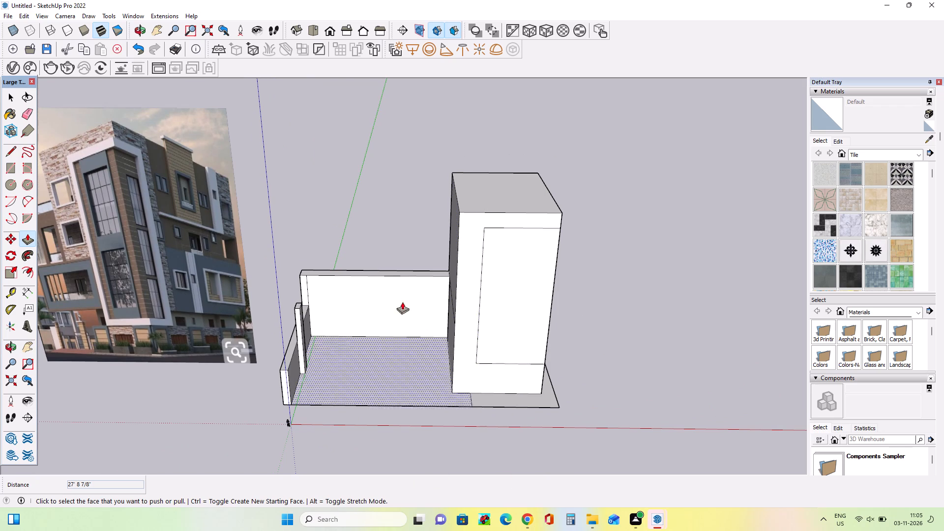
scroll(586, 270, down, 7)
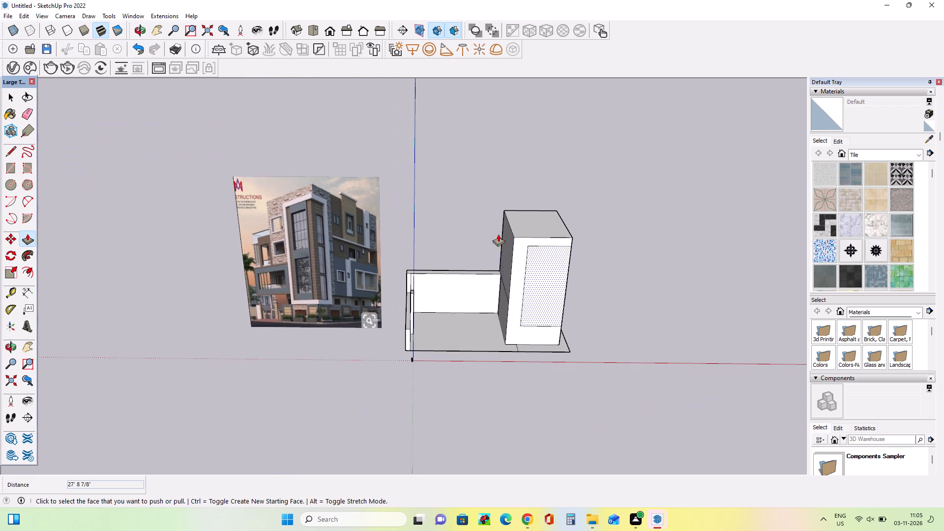
scroll(406, 214, up, 5)
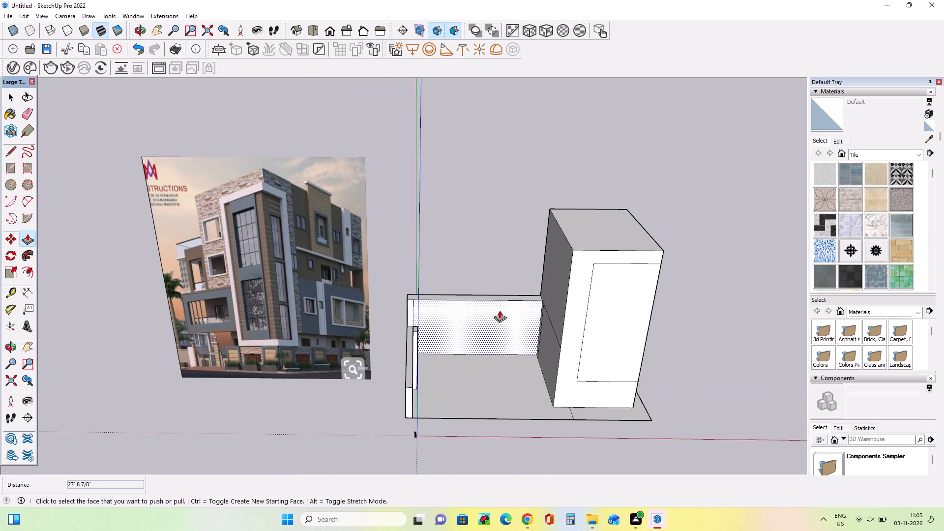
Draw a narrow rectangle across the depth of the tall block's inner side face, just above the lower wing's wall-top line.
middle_drag(499, 302, 504, 277)
scroll(525, 294, up, 5)
middle_drag(539, 304, 476, 210)
scroll(458, 216, down, 5)
middle_drag(383, 269, 531, 296)
scroll(460, 278, up, 3)
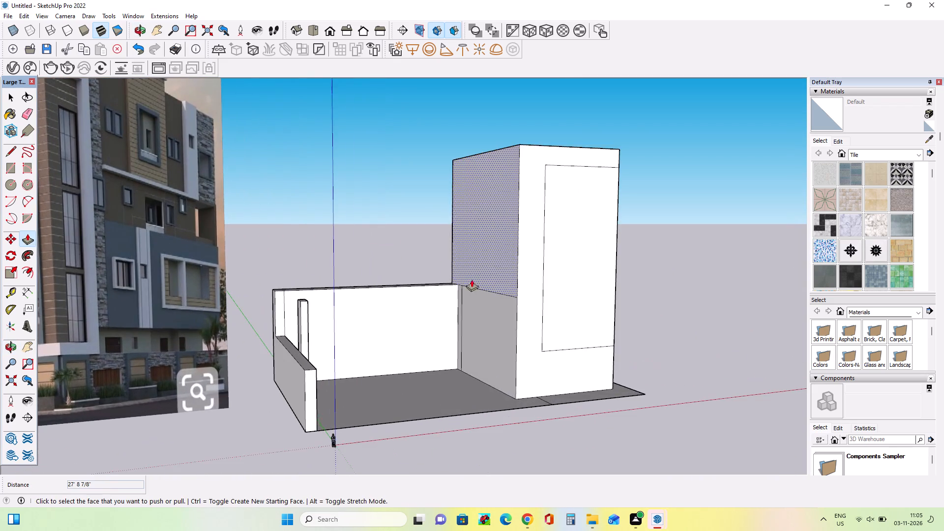
middle_drag(475, 291, 462, 305)
click(10, 171)
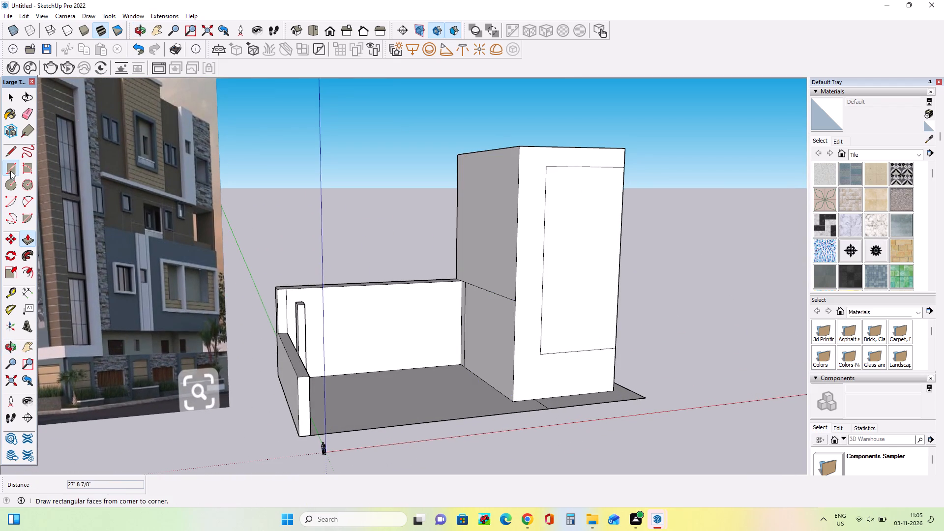
click(514, 298)
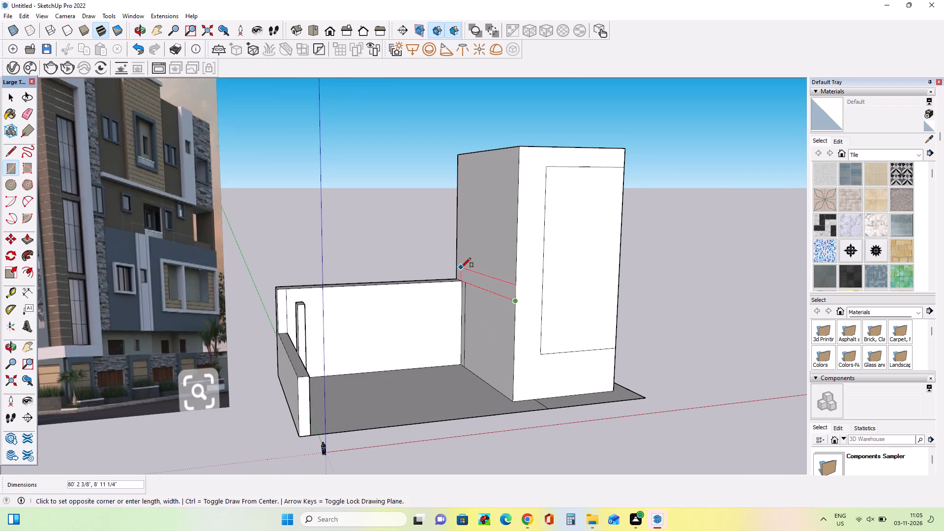
click(457, 269)
Push/Pull the narrow rectangle out about 121' 8" to the outer face of the side wall, forming a slab over the lower wing.
middle_drag(514, 322, 476, 308)
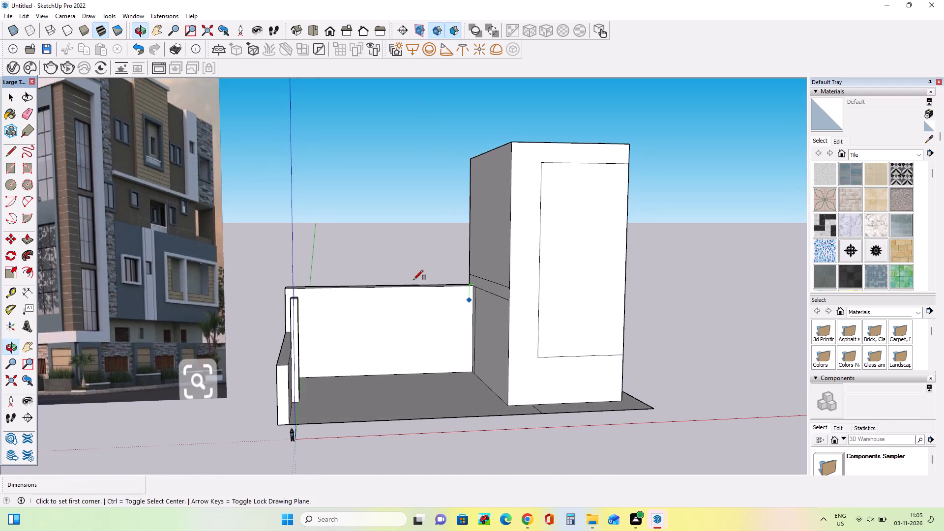
click(25, 234)
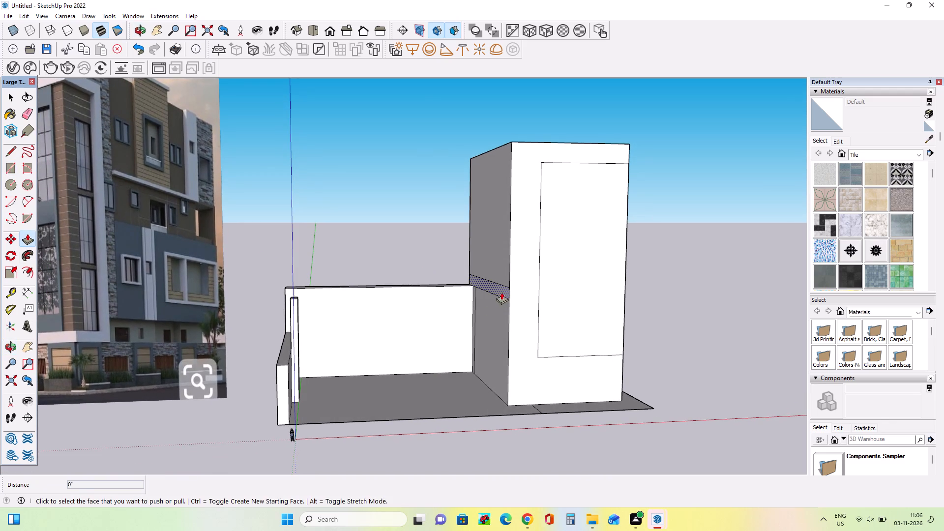
drag(501, 292, 275, 363)
Push/Pull the top face of the lower wing's slab up about 4' 11" to thicken it.
middle_drag(354, 385, 380, 353)
scroll(388, 351, down, 7)
middle_drag(461, 371, 383, 400)
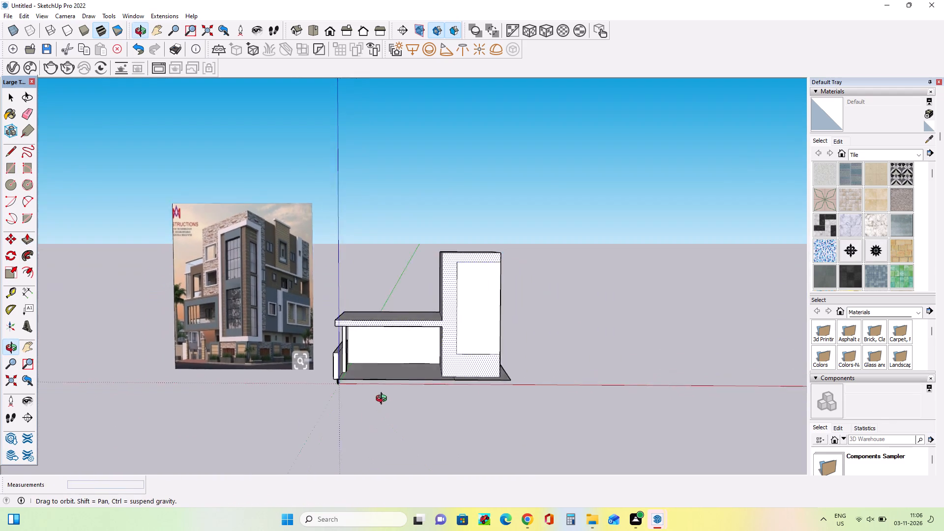
middle_drag(383, 400, 383, 405)
scroll(402, 344, up, 3)
middle_drag(402, 353, 388, 421)
scroll(388, 421, up, 1)
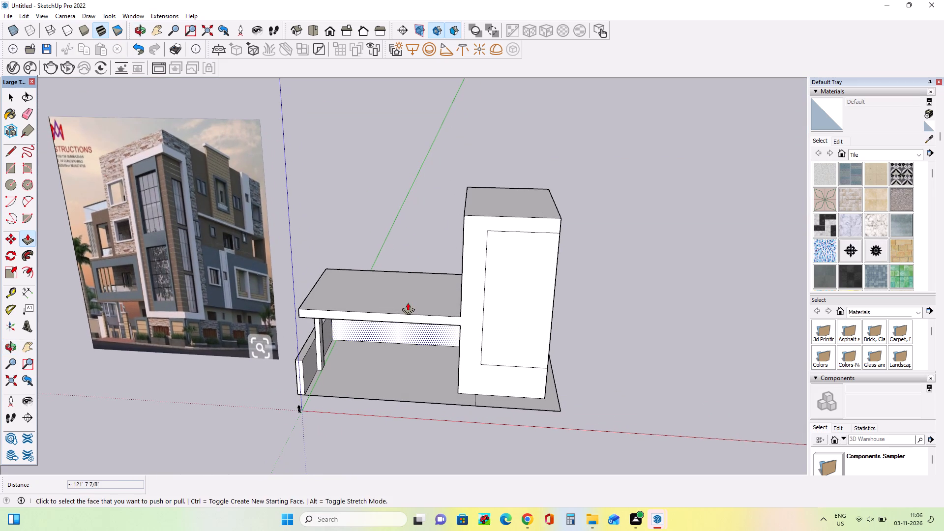
drag(408, 302, 408, 296)
Push/Pull the slab's underside up, bringing the remaining strip along the back wall up about 3' 6" as well.
middle_drag(428, 364, 451, 205)
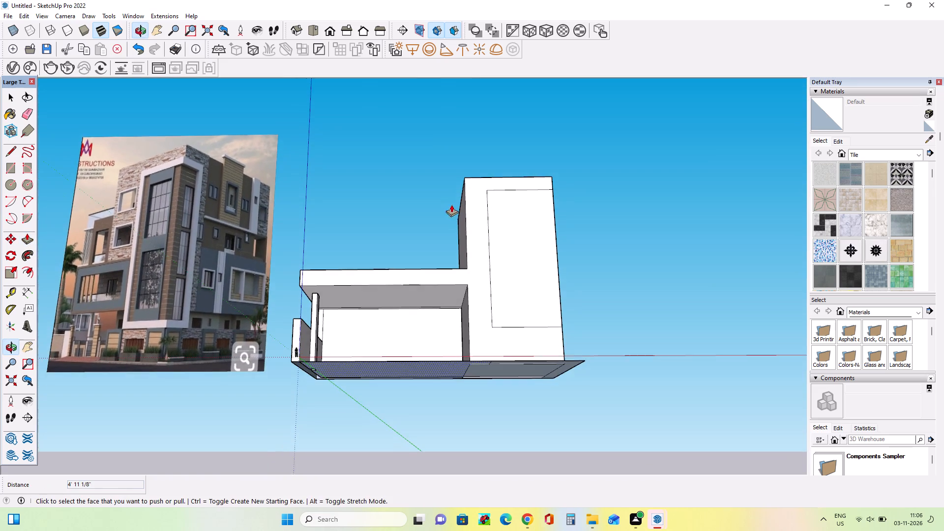
scroll(407, 286, up, 3)
drag(407, 297, 408, 292)
scroll(391, 320, up, 8)
drag(405, 309, 407, 299)
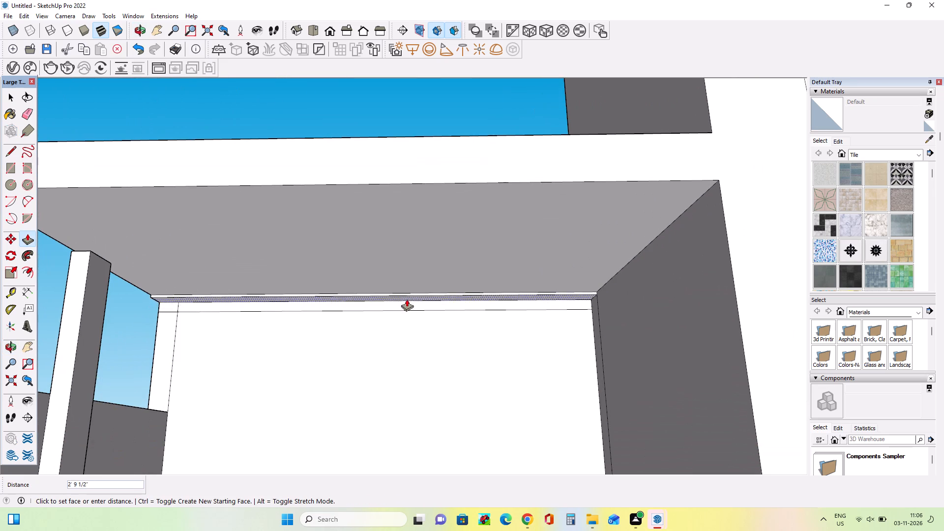
drag(407, 299, 427, 280)
Draw a rectangle about 121' 8" by 105' on the underside of the lower wing, from the tall block's rear corner to the side wall.
scroll(443, 295, down, 12)
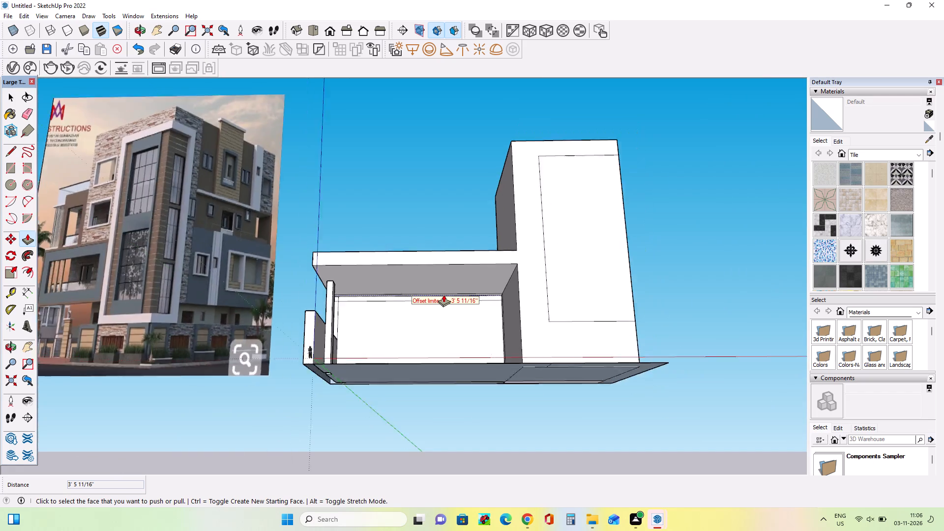
scroll(443, 295, down, 1)
middle_drag(441, 299, 394, 494)
middle_drag(502, 247, 491, 296)
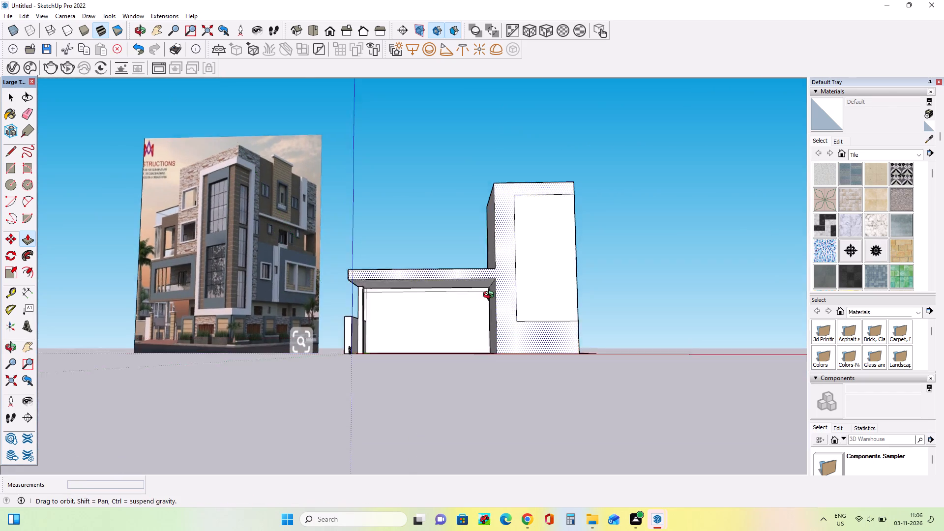
middle_drag(491, 296, 535, 129)
scroll(371, 286, up, 4)
middle_drag(393, 307, 419, 201)
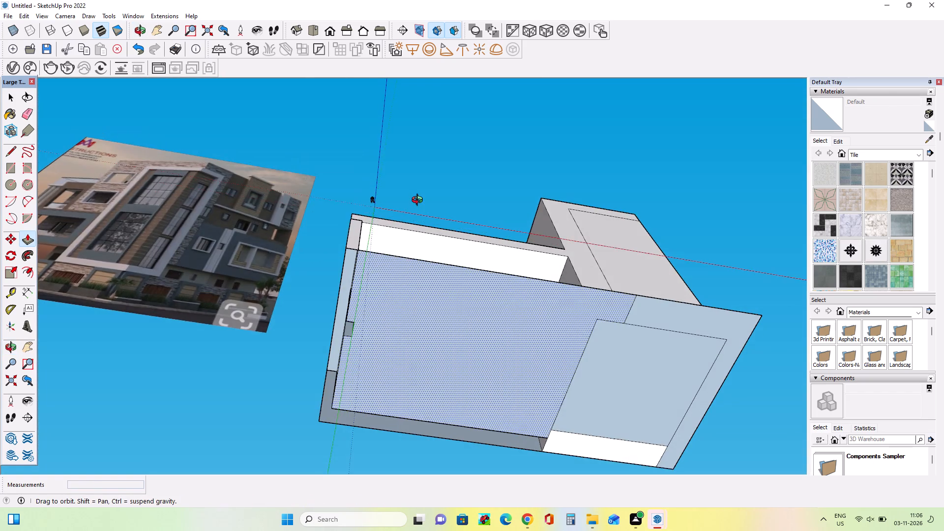
middle_drag(419, 201, 419, 200)
scroll(399, 381, down, 4)
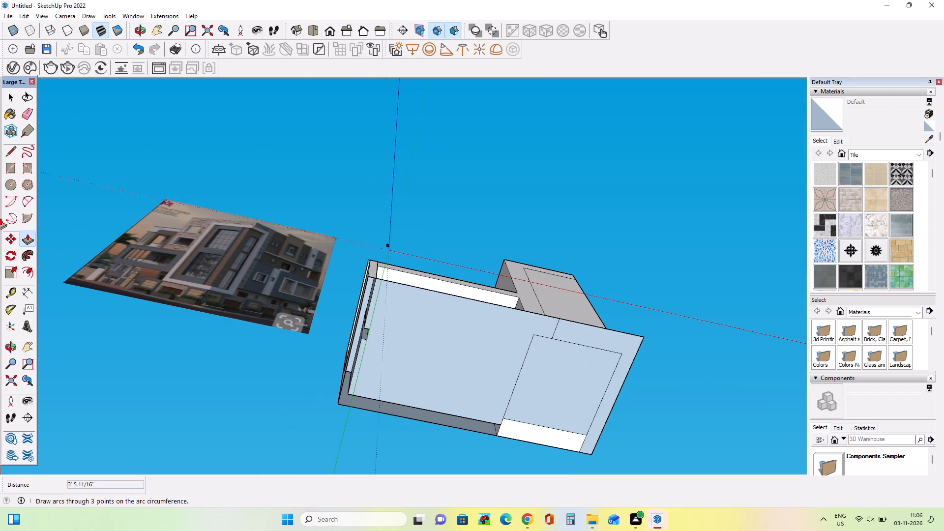
click(9, 166)
scroll(445, 452, up, 2)
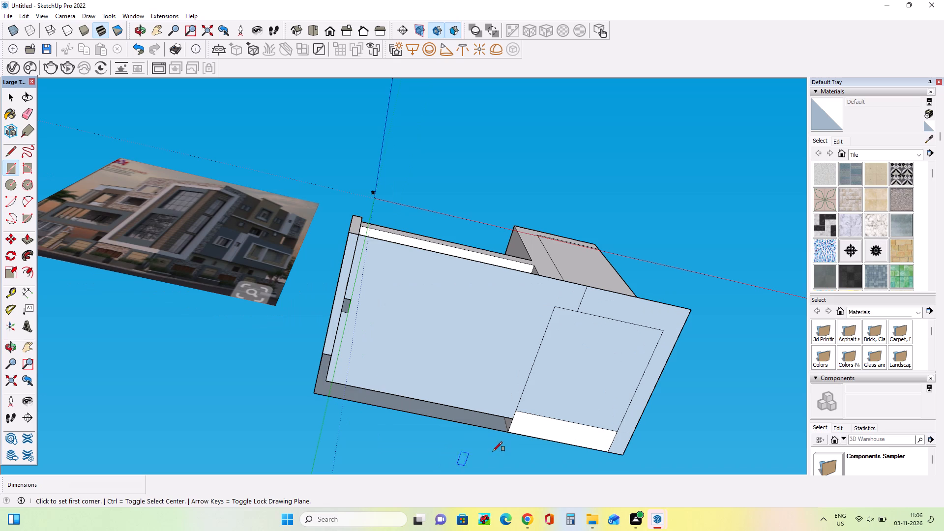
click(506, 428)
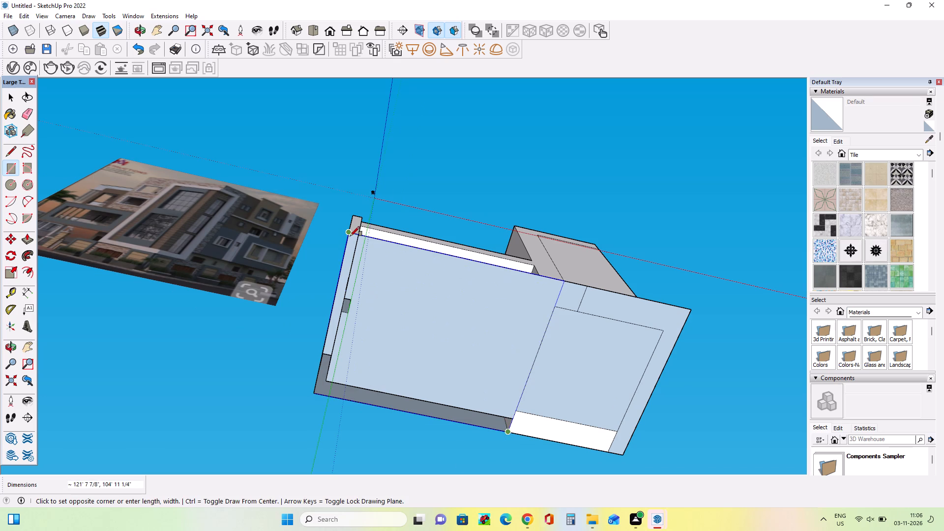
click(351, 236)
Examine the lower wing's slab, floor and open front against the reference image's side balcony storey.
middle_drag(373, 297, 375, 530)
scroll(366, 291, down, 4)
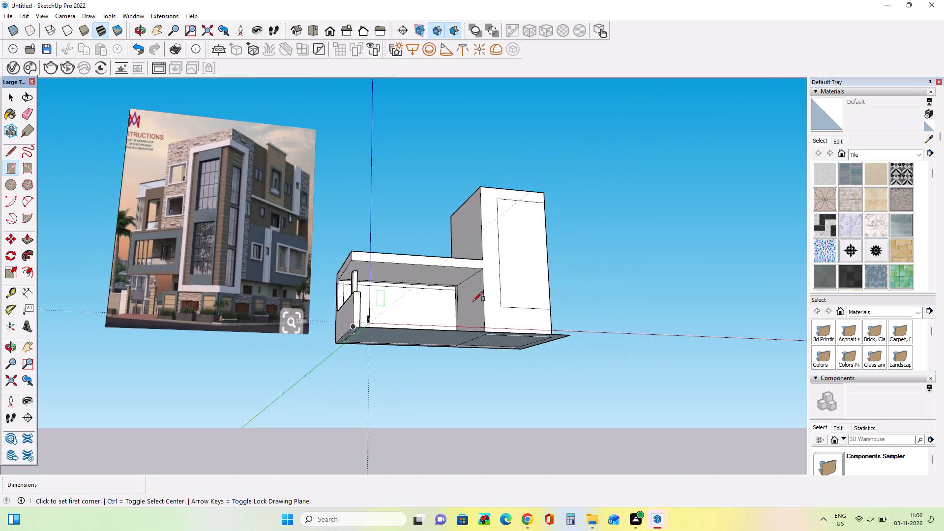
scroll(473, 301, down, 5)
middle_drag(472, 331, 437, 457)
scroll(473, 143, up, 4)
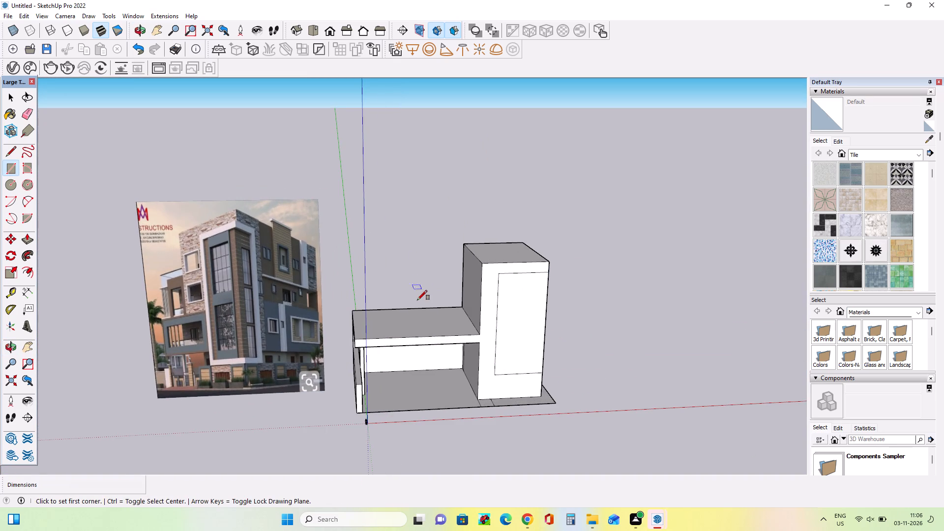
scroll(417, 302, up, 3)
middle_drag(416, 303, 406, 257)
scroll(340, 244, down, 4)
middle_drag(493, 256, 499, 338)
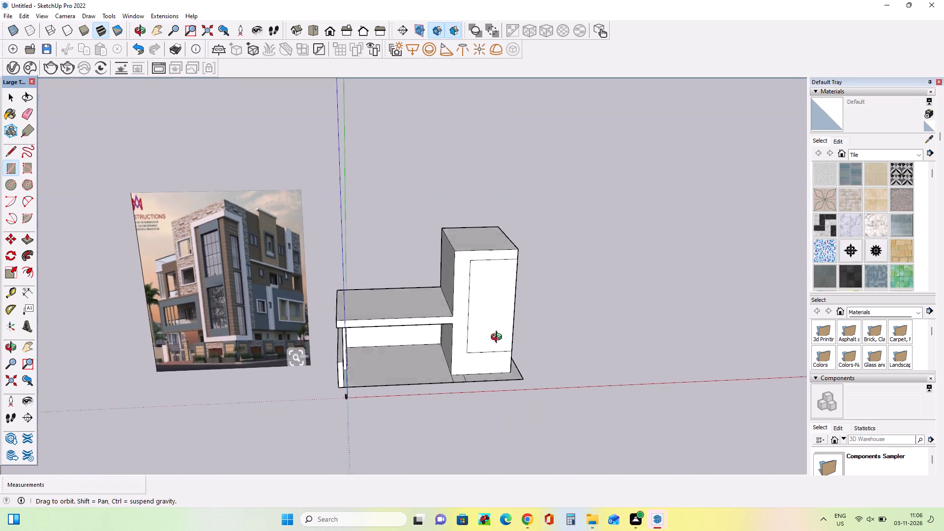
middle_drag(499, 338, 499, 340)
scroll(376, 308, up, 1)
middle_drag(427, 306, 429, 295)
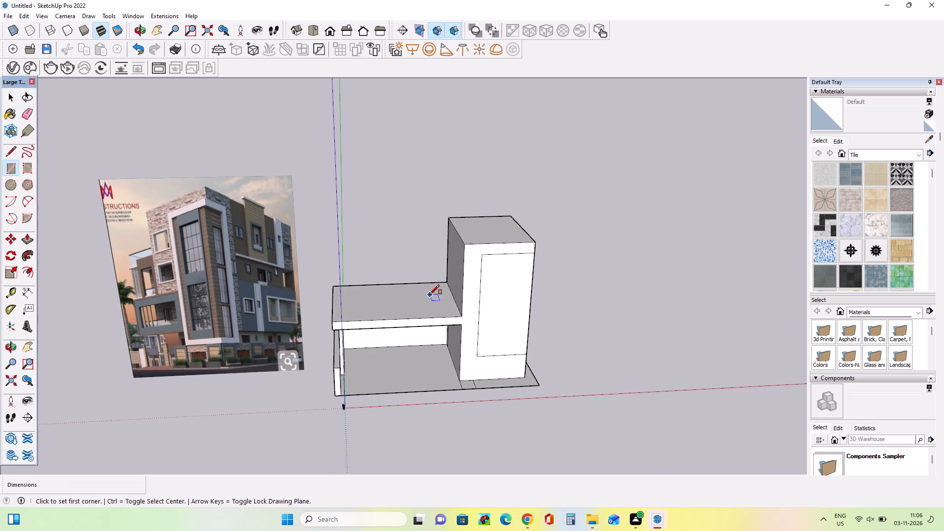
Examine the reference image's side balcony storey and compare it with the lower wing's side wall, pillar and slab.
scroll(168, 308, up, 1)
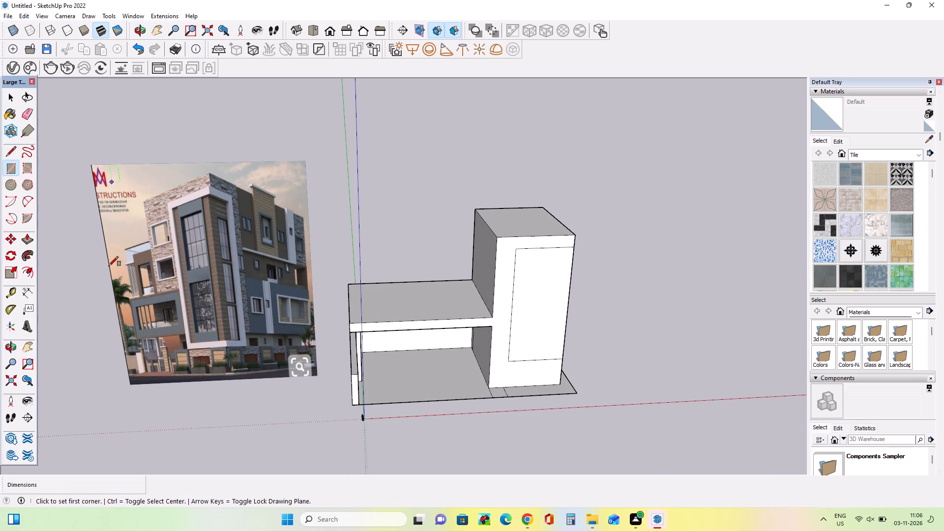
scroll(160, 329, up, 12)
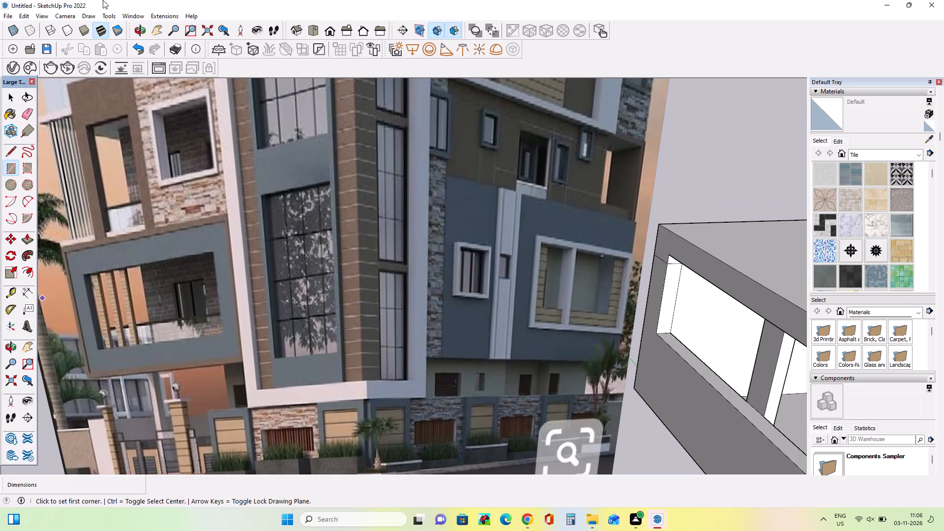
scroll(124, 312, up, 9)
middle_drag(152, 320, 177, 296)
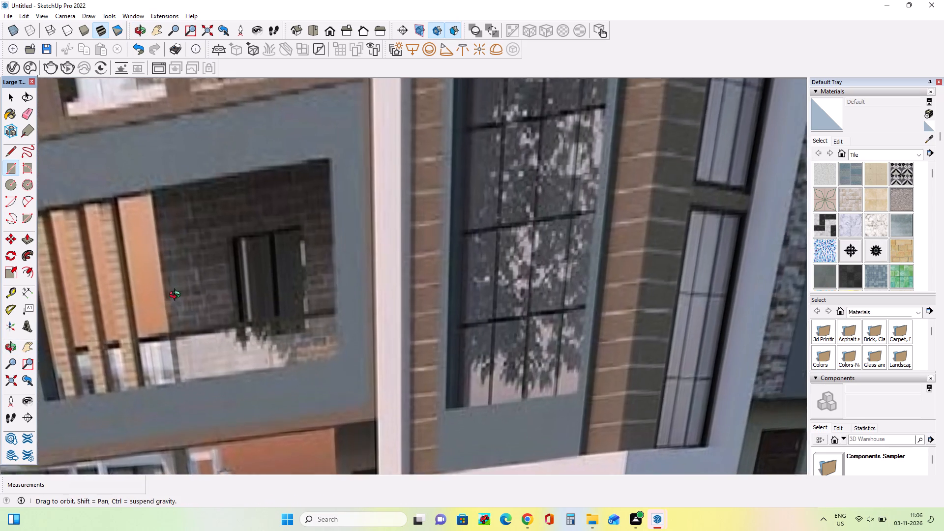
middle_drag(177, 296, 175, 265)
scroll(59, 253, down, 13)
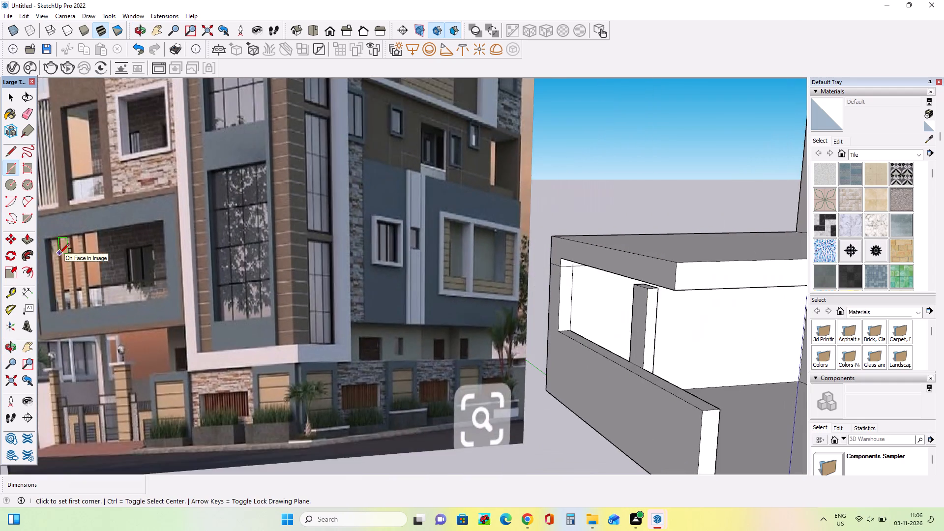
scroll(59, 253, down, 11)
scroll(42, 279, up, 10)
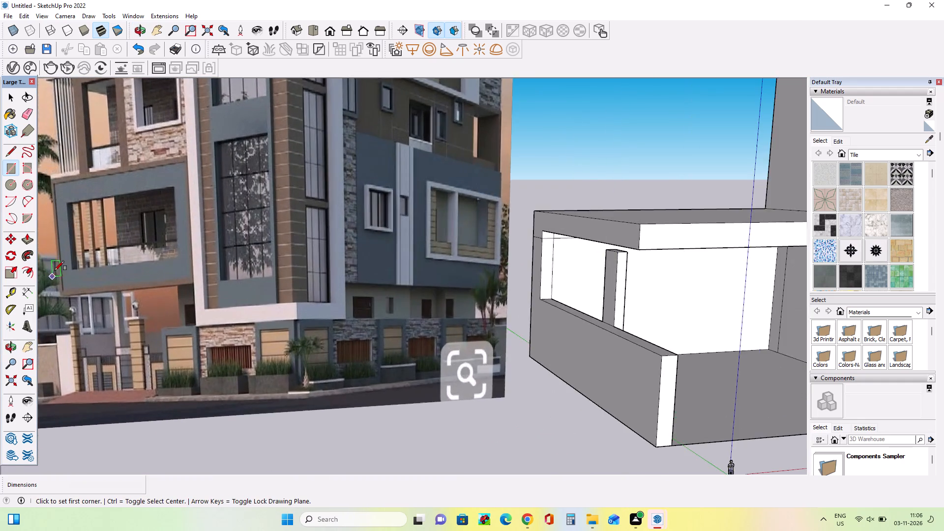
scroll(55, 270, up, 4)
middle_drag(95, 252, 119, 236)
scroll(118, 235, up, 5)
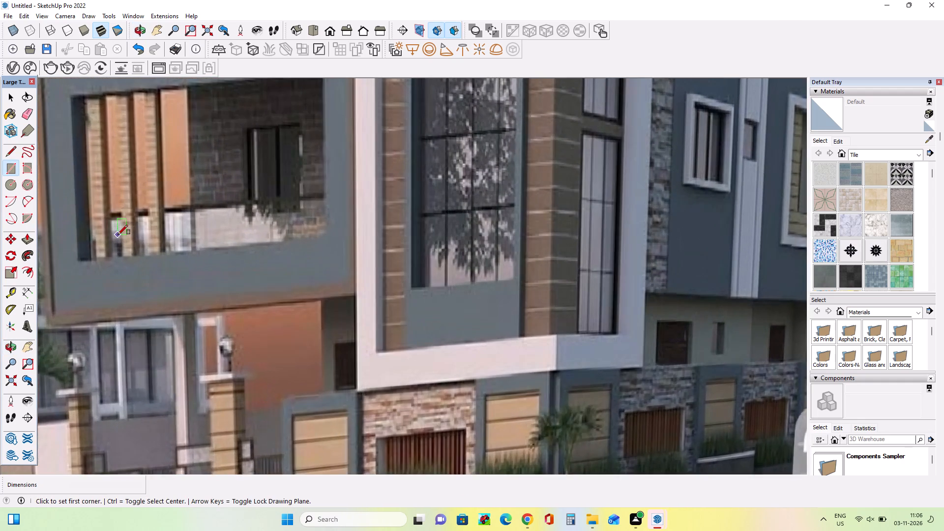
scroll(118, 235, up, 2)
scroll(68, 236, down, 17)
scroll(67, 237, down, 5)
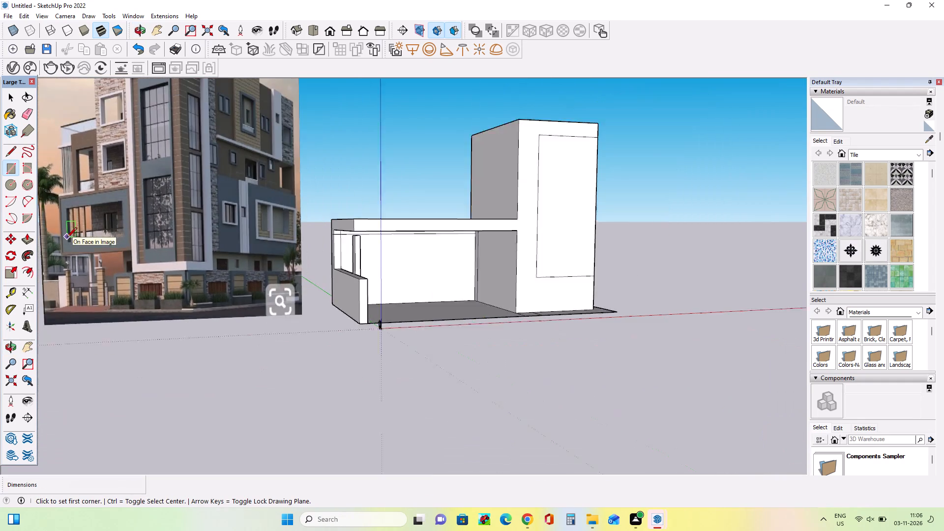
middle_drag(293, 254, 136, 397)
scroll(385, 265, up, 4)
middle_drag(383, 265, 411, 277)
scroll(411, 277, down, 6)
middle_drag(411, 277, 490, 195)
scroll(341, 237, up, 3)
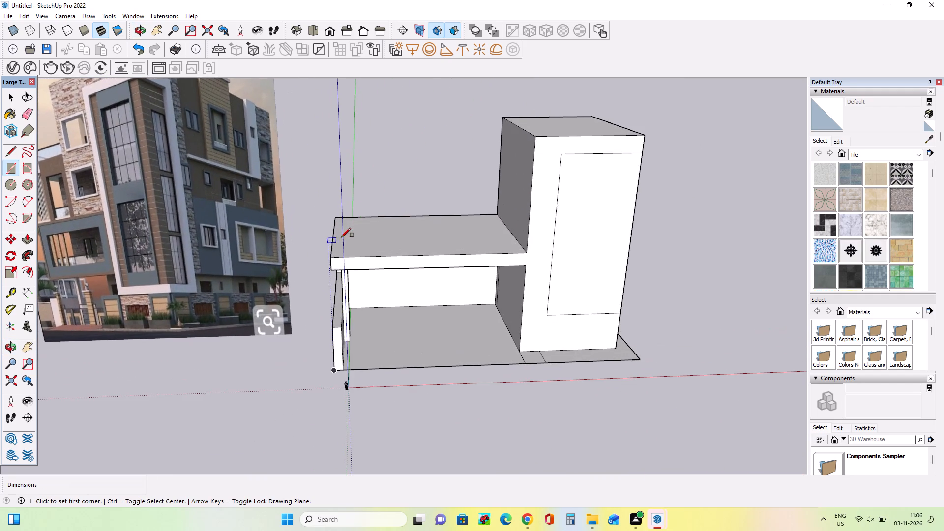
middle_drag(374, 272, 379, 300)
scroll(379, 300, down, 3)
middle_drag(374, 267, 397, 202)
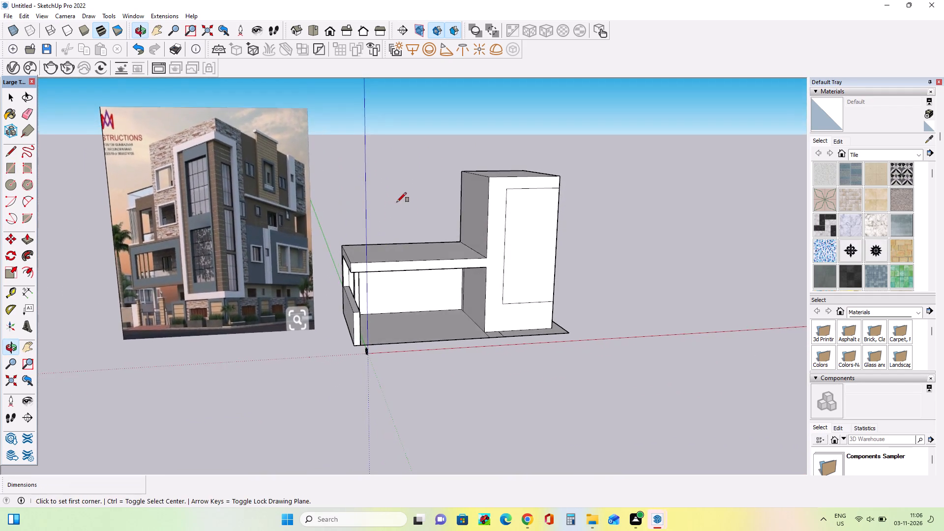
scroll(383, 229, up, 5)
middle_drag(378, 249, 369, 265)
middle_drag(424, 280, 424, 291)
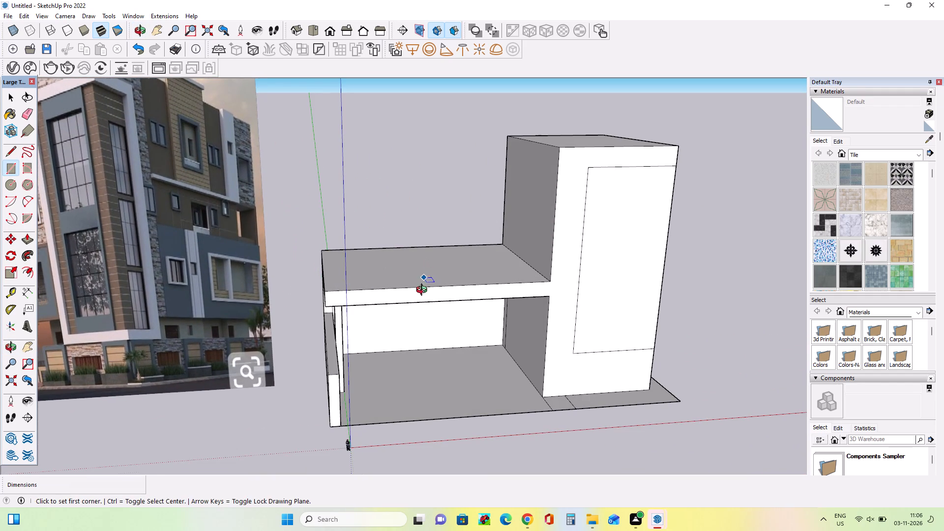
middle_drag(424, 291, 424, 299)
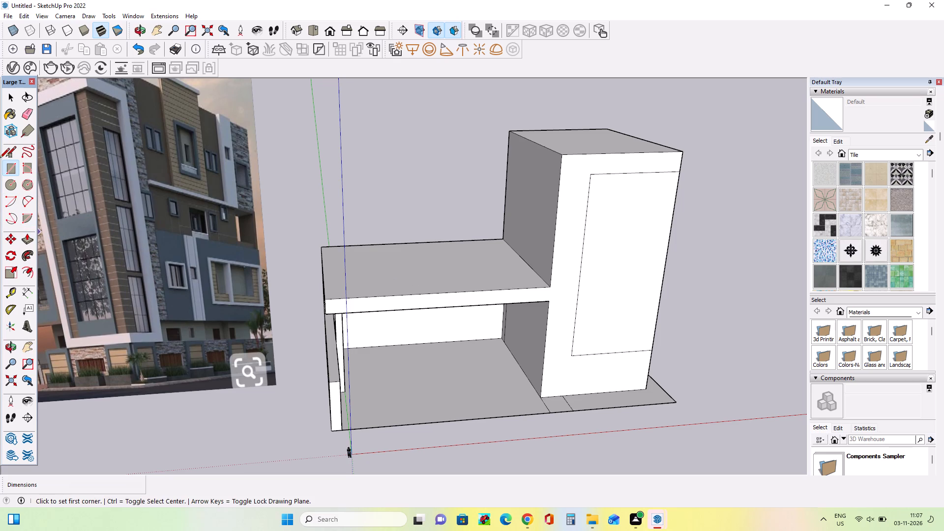
Draw a narrow rectangle along the rear edge of the lower wing's slab top, from the outer corner to the tall block.
click(9, 169)
middle_drag(320, 239, 312, 311)
scroll(319, 246, up, 2)
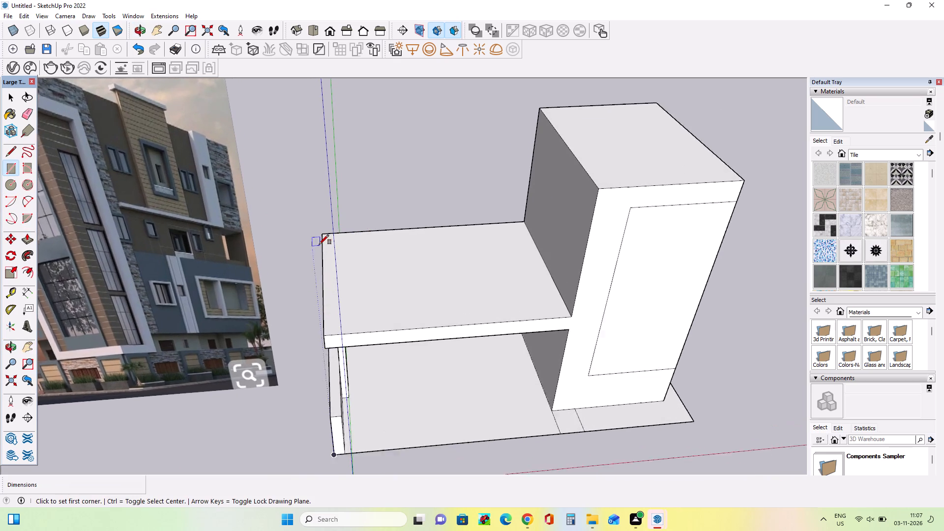
click(324, 234)
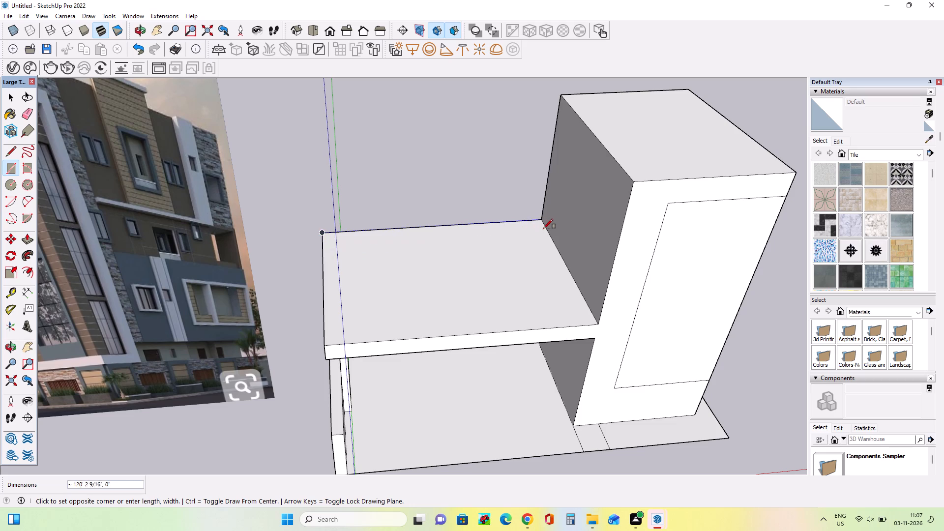
click(547, 229)
middle_drag(466, 272, 479, 220)
scroll(479, 220, down, 3)
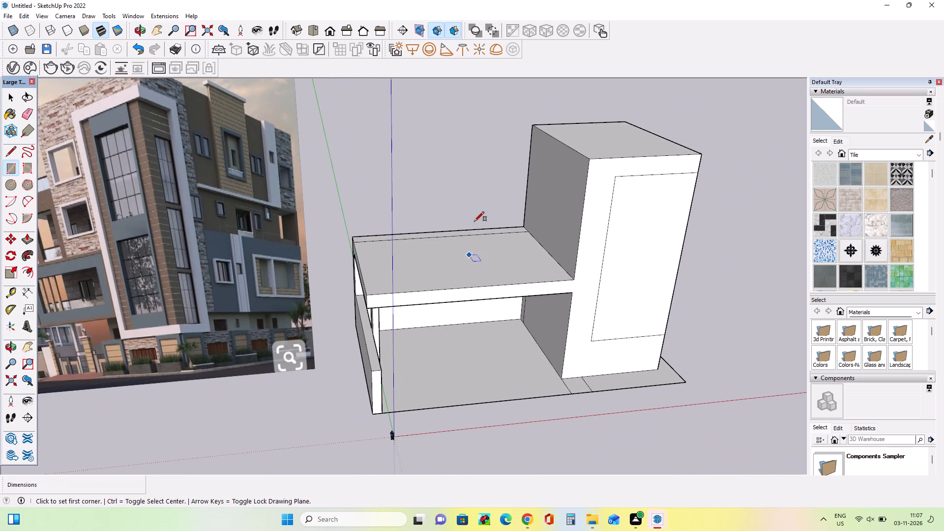
Push/Pull the rear strip on the slab up about 54' 9" to raise the upper storey's back wall.
click(25, 238)
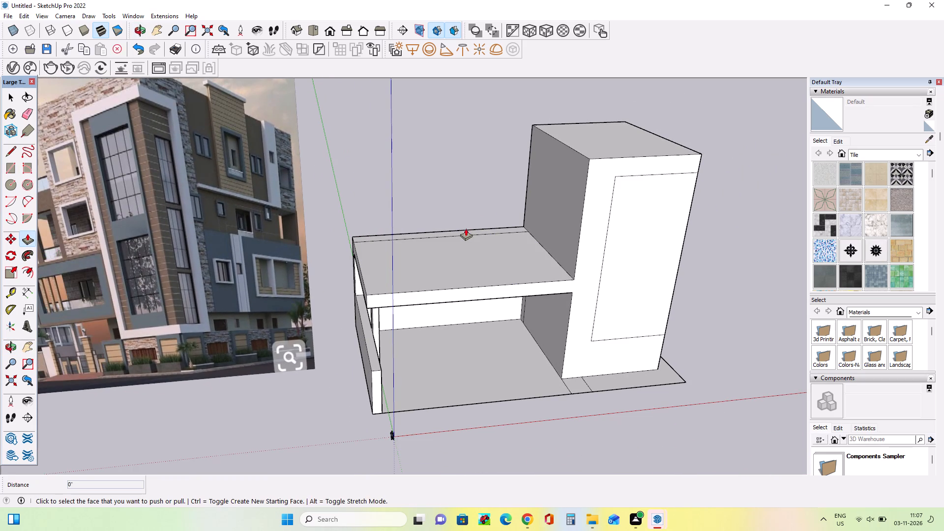
drag(466, 232, 543, 158)
scroll(465, 299, down, 4)
middle_drag(454, 274, 480, 203)
scroll(480, 203, up, 4)
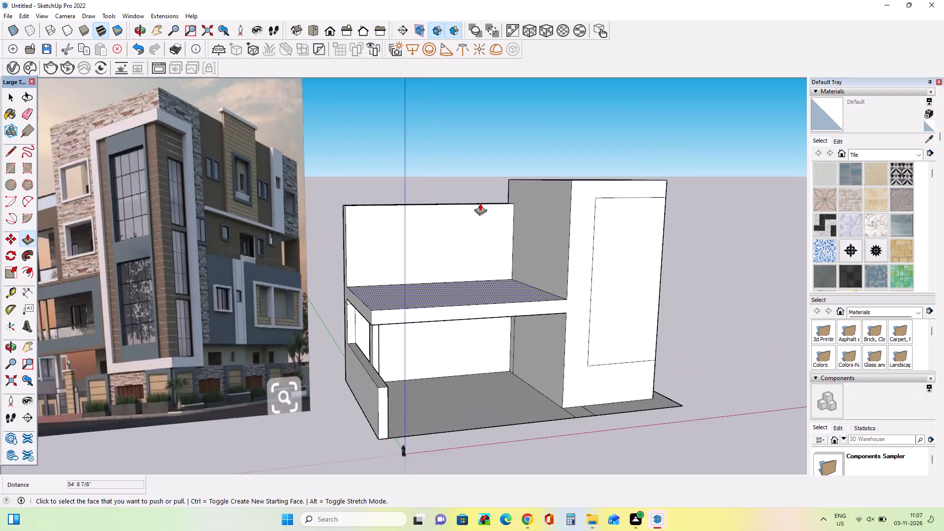
Compare the upper back wall and tall block with the upper storeys in the reference image.
middle_drag(481, 255, 430, 278)
scroll(430, 280, down, 4)
middle_drag(438, 259, 460, 284)
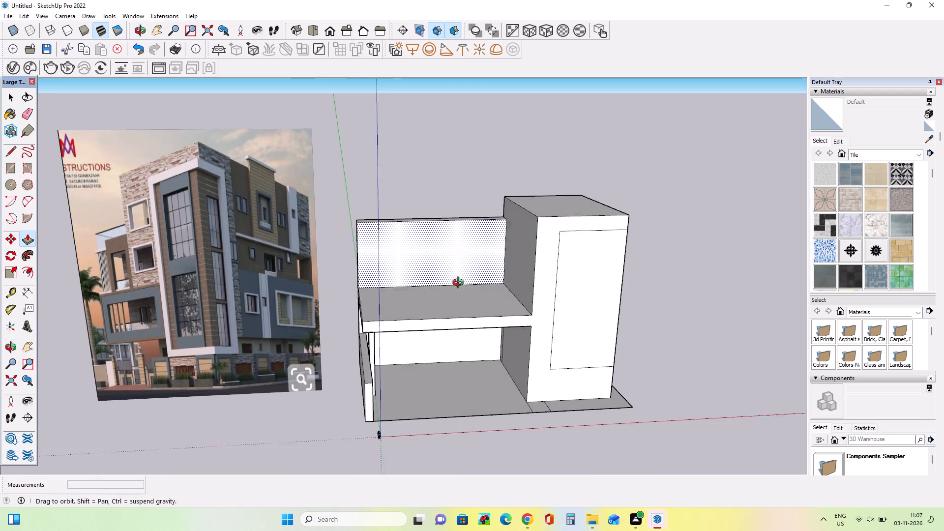
middle_drag(460, 284, 462, 285)
scroll(453, 274, up, 2)
scroll(470, 289, down, 5)
scroll(365, 272, up, 4)
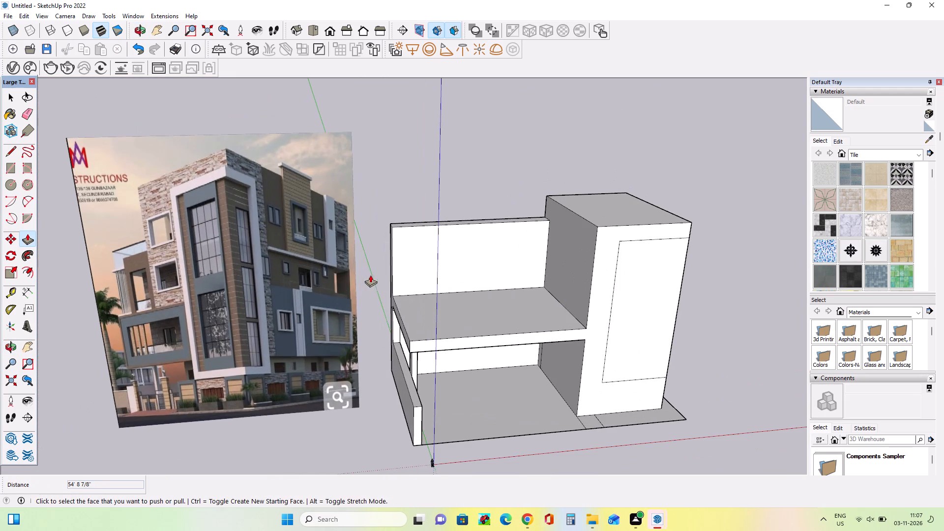
middle_drag(429, 278, 441, 260)
scroll(426, 267, up, 1)
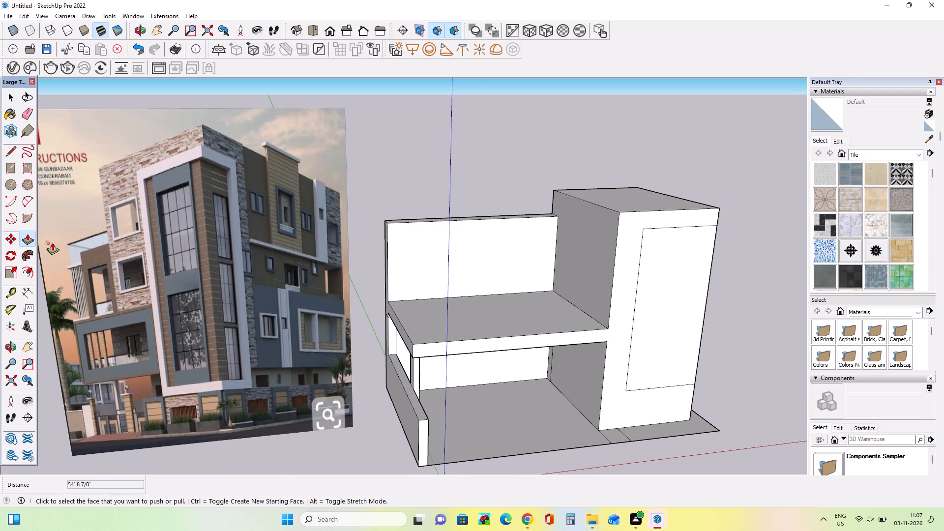
Draw a vertical rectangle about 54' 9" by 6' 4" on the upper back wall's inner face, at its outer side end.
click(6, 167)
scroll(214, 155, down, 4)
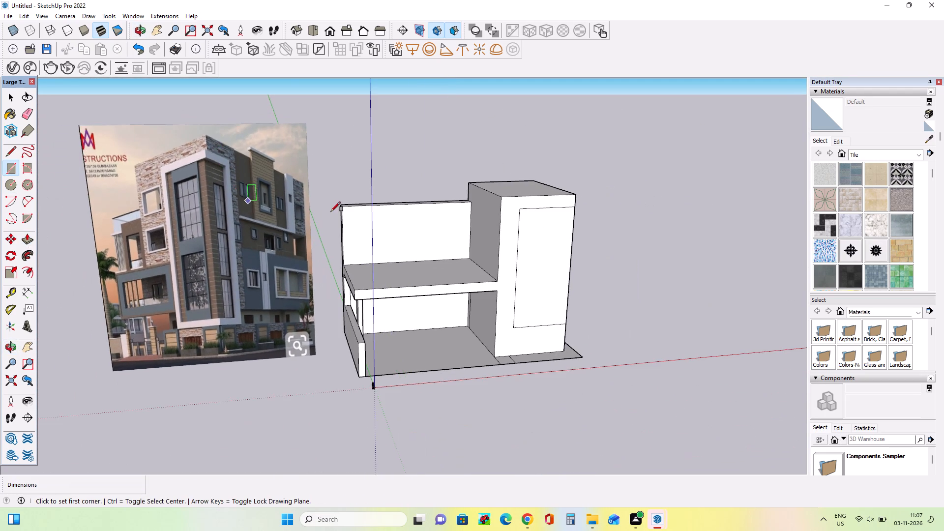
middle_drag(337, 230, 358, 377)
scroll(353, 307, up, 4)
click(335, 246)
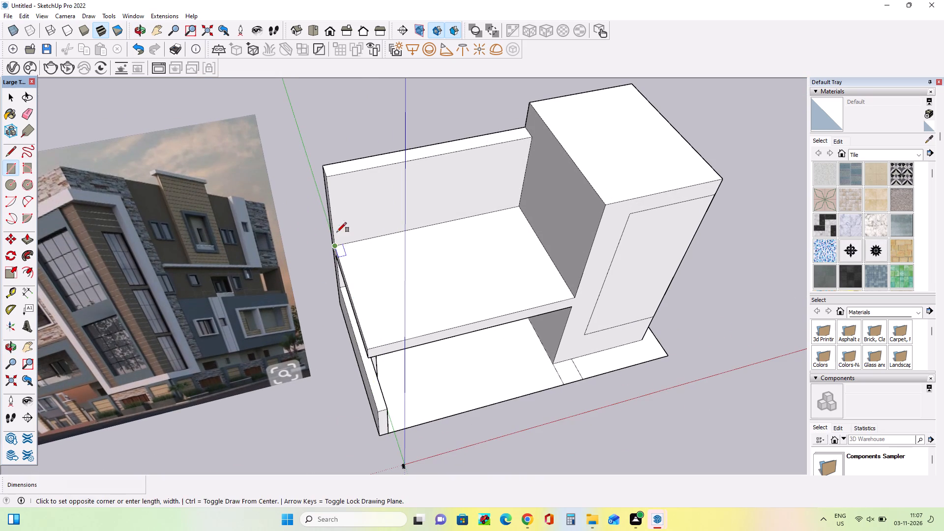
click(338, 175)
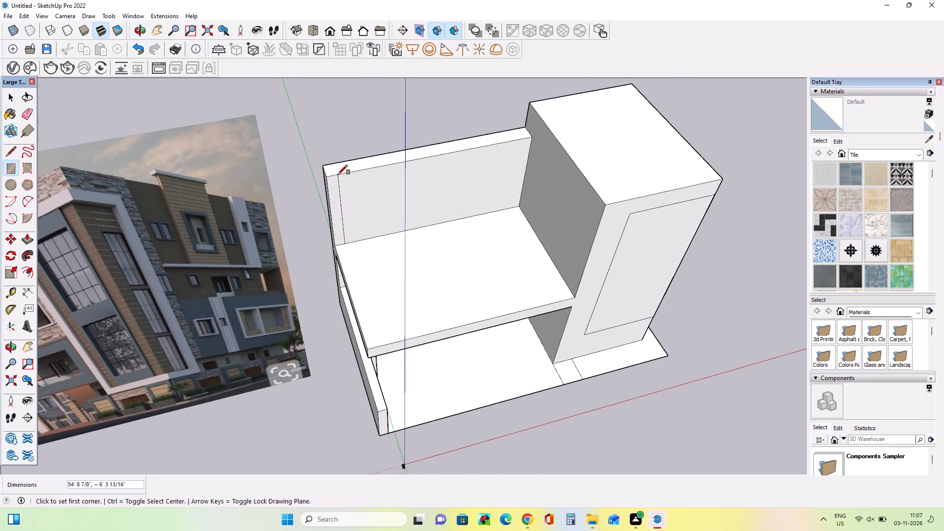
scroll(333, 300, up, 1)
middle_drag(330, 300, 329, 233)
Push/Pull the vertical strip forward about 78' 10" to the slab's front edge to form the upper side wall.
click(24, 235)
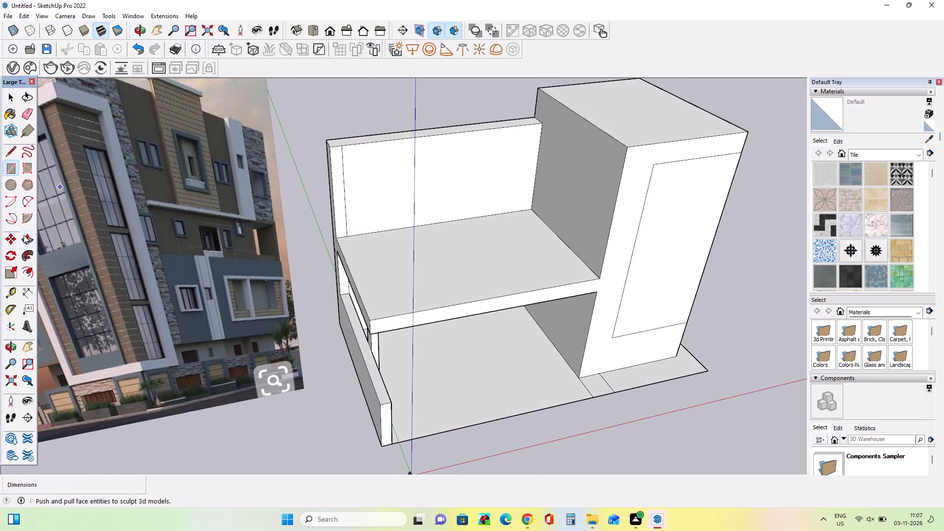
drag(339, 214, 377, 330)
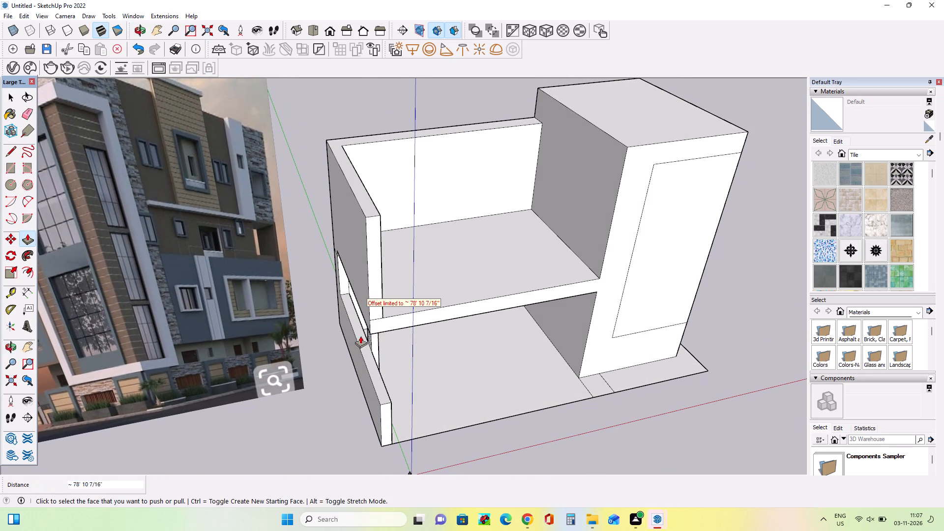
Push/Pull the joined top face of the upper back and side walls up about 4' 1".
middle_drag(354, 334, 317, 270)
scroll(317, 270, down, 8)
middle_drag(423, 267, 420, 199)
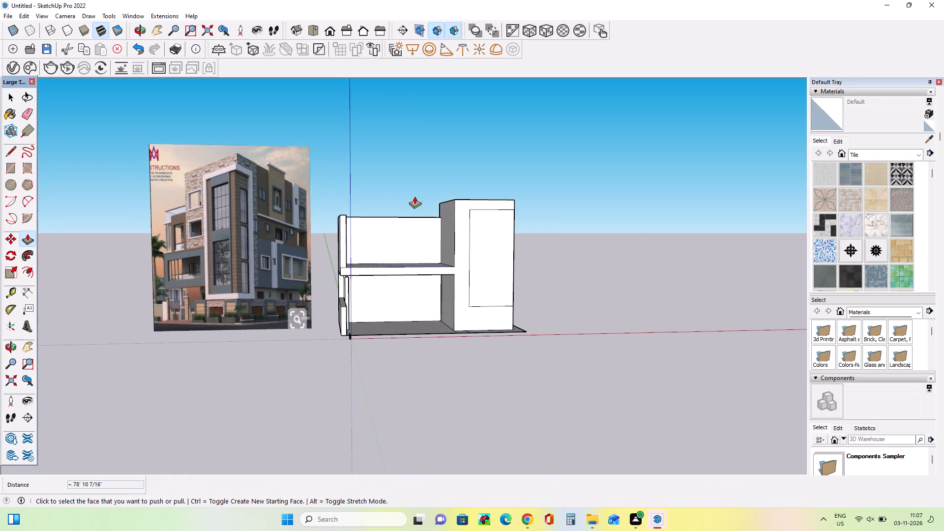
scroll(403, 194, up, 4)
middle_drag(402, 203, 360, 372)
scroll(359, 373, up, 1)
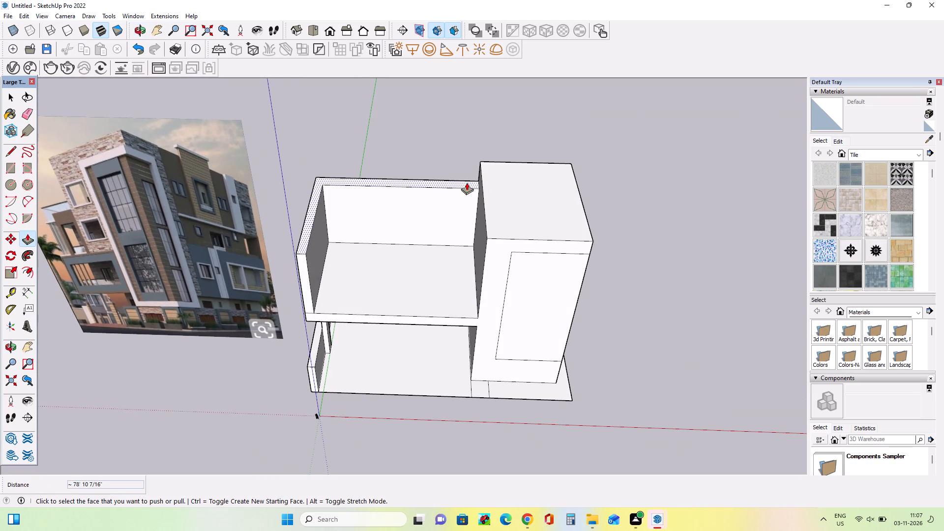
drag(467, 182, 470, 178)
Examine the upper storey's walls, slab and open front against the reference image's side storeys.
middle_drag(397, 302, 408, 236)
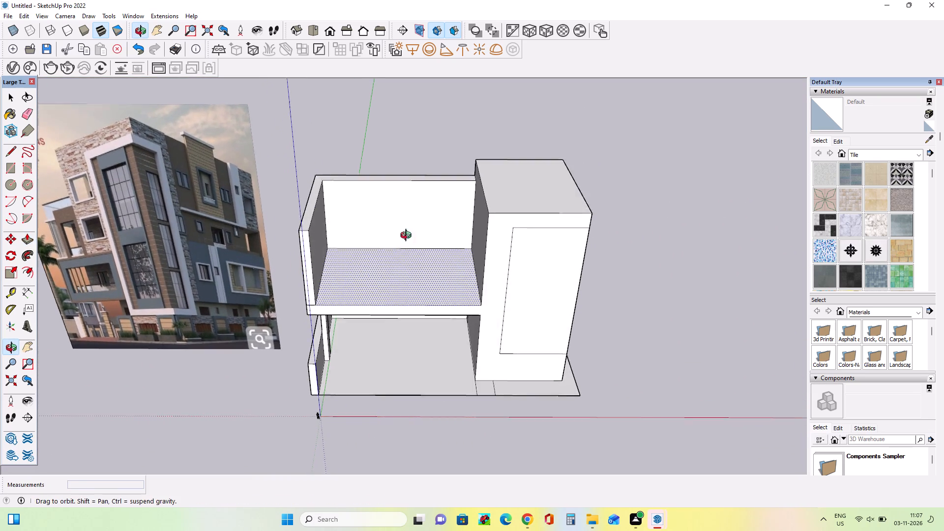
middle_drag(408, 236, 409, 230)
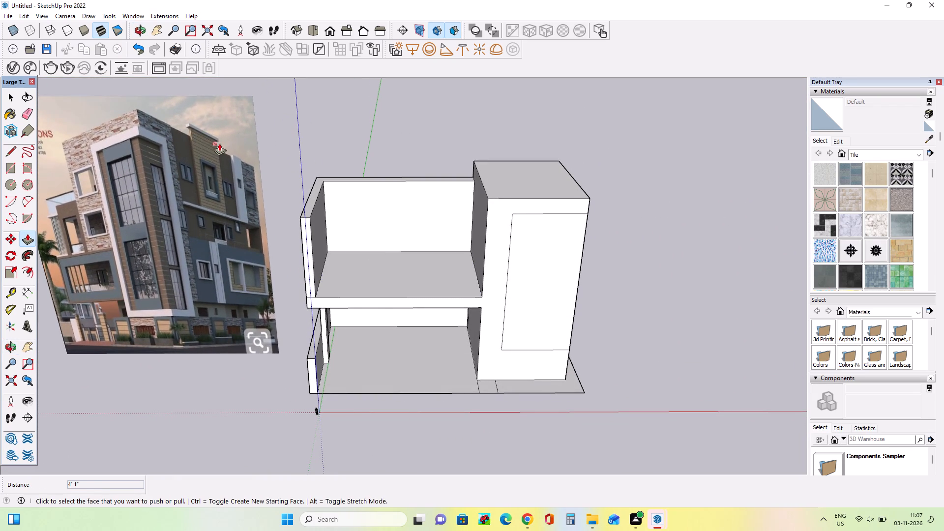
middle_drag(219, 143, 256, 229)
middle_drag(421, 208, 428, 192)
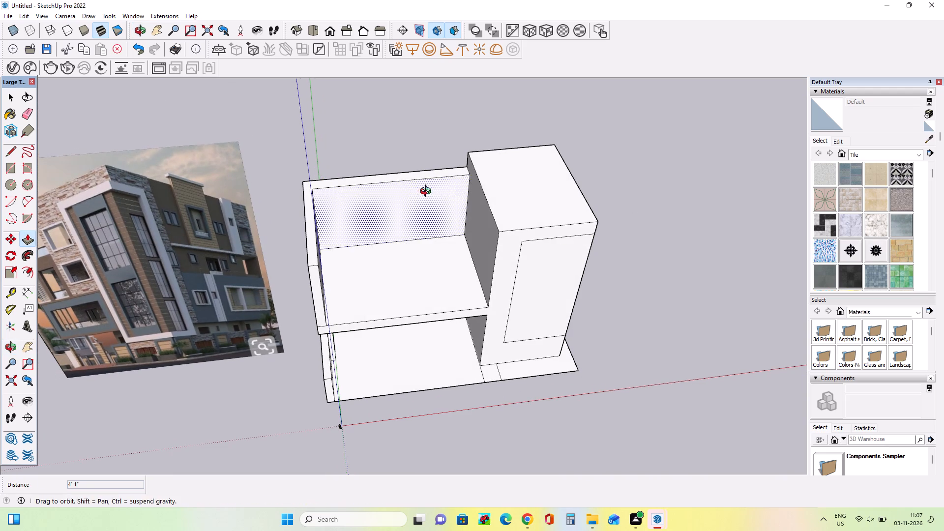
middle_drag(428, 192, 468, 148)
scroll(524, 340, down, 4)
middle_drag(526, 361, 458, 246)
scroll(457, 241, up, 3)
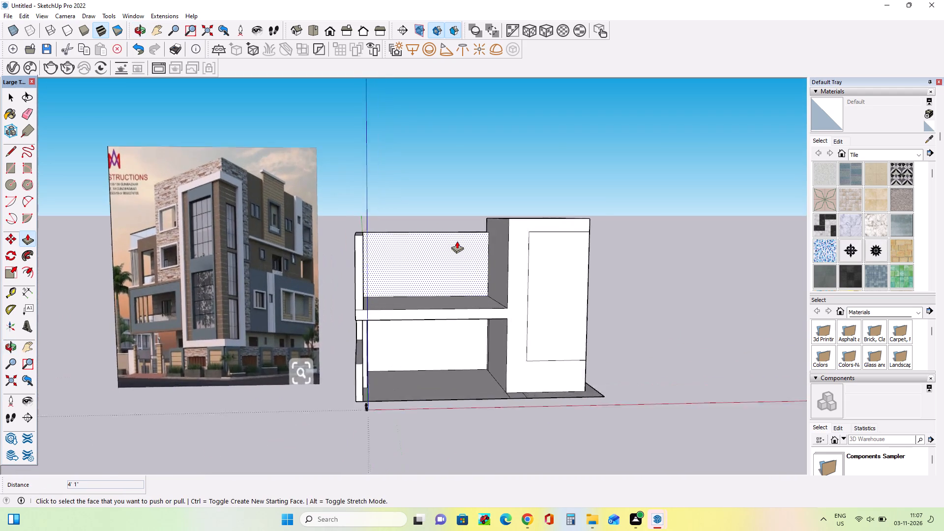
middle_drag(465, 249, 476, 278)
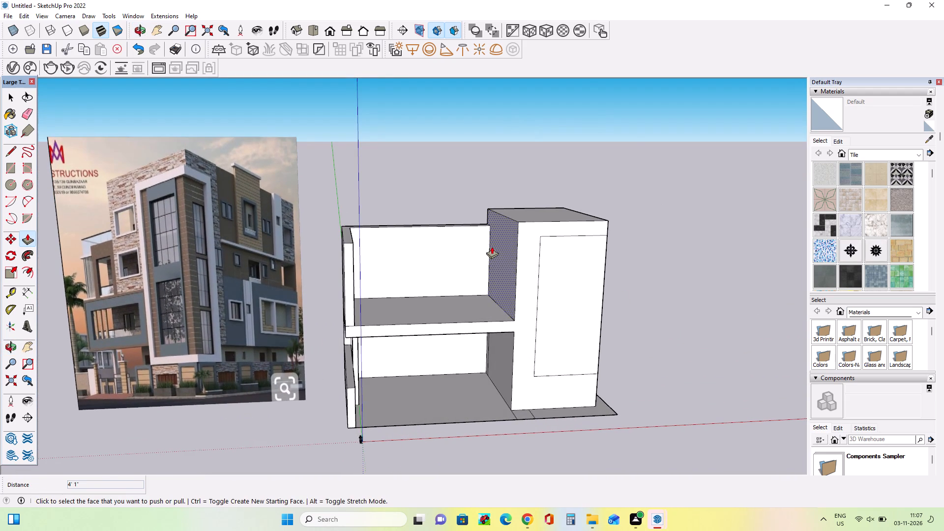
middle_drag(464, 297, 473, 315)
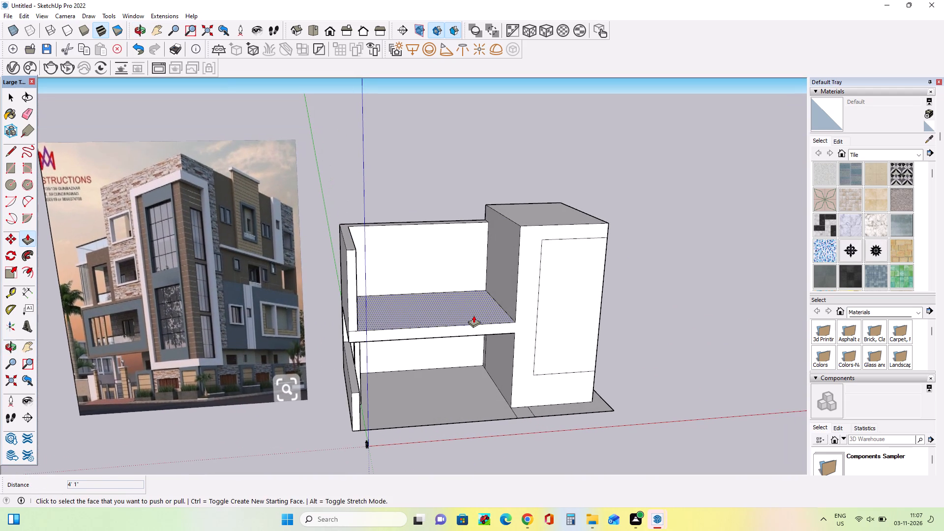
middle_drag(473, 315, 472, 325)
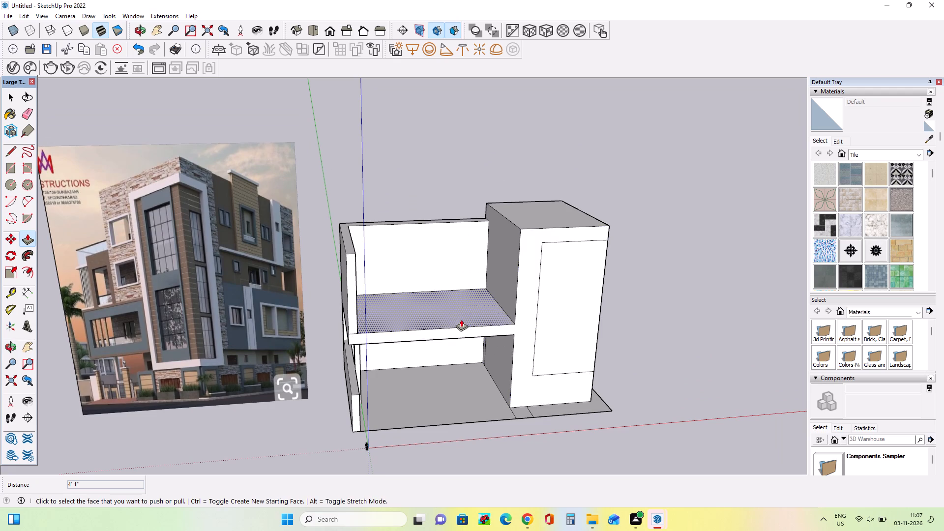
middle_drag(461, 319, 463, 291)
scroll(411, 298, up, 2)
middle_click(414, 322)
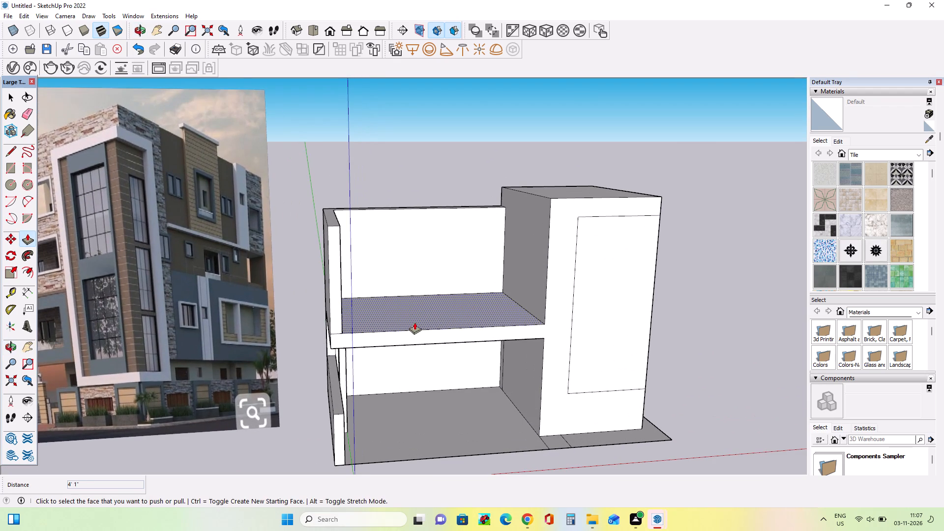
middle_drag(446, 344, 445, 372)
scroll(479, 344, down, 2)
middle_drag(472, 340, 456, 322)
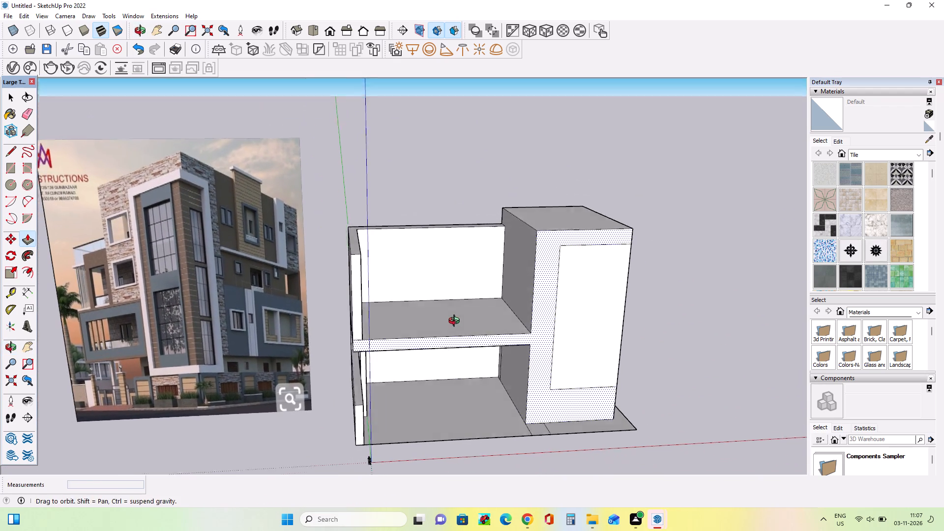
Draw a line across the joined wall tops at the back inner corner to separate the side wall's top face.
middle_drag(456, 322, 456, 321)
middle_drag(441, 335, 460, 393)
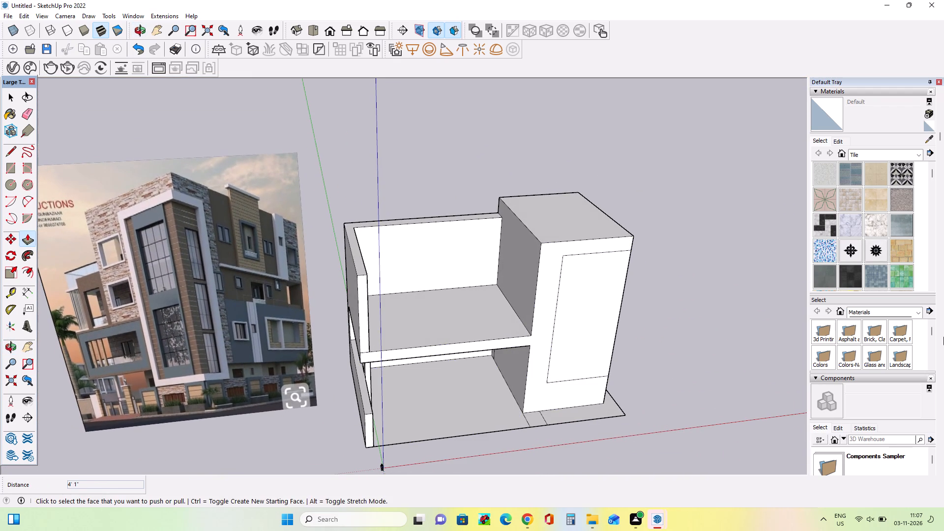
middle_drag(481, 303, 445, 268)
scroll(382, 294, up, 3)
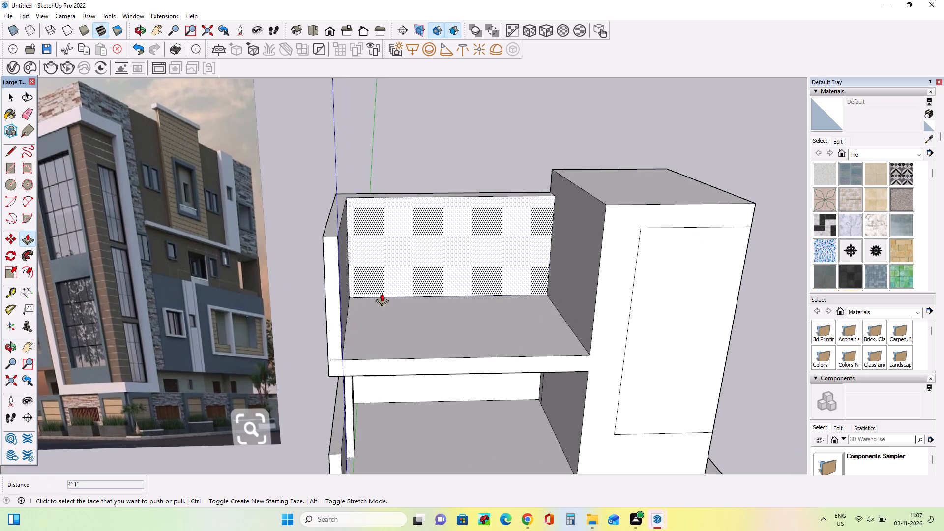
middle_drag(334, 235, 360, 314)
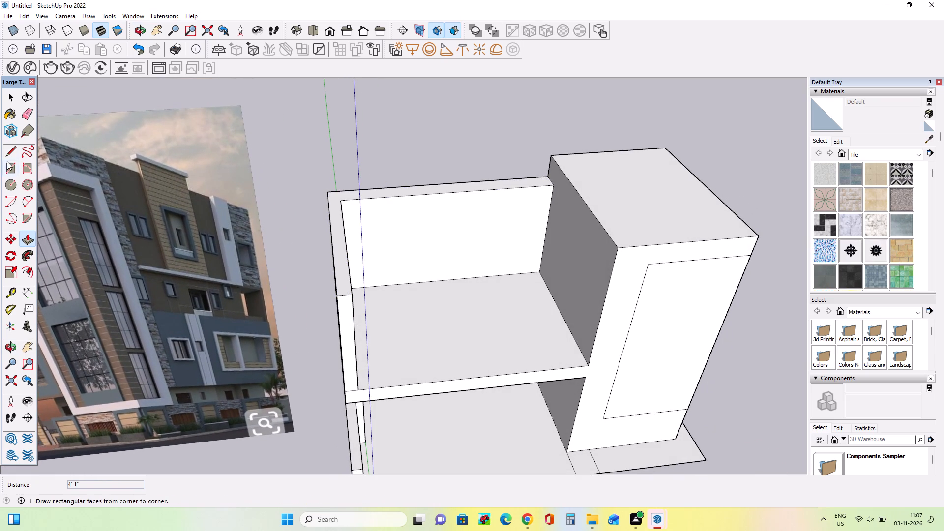
click(9, 147)
middle_drag(505, 297, 497, 397)
scroll(319, 232, up, 3)
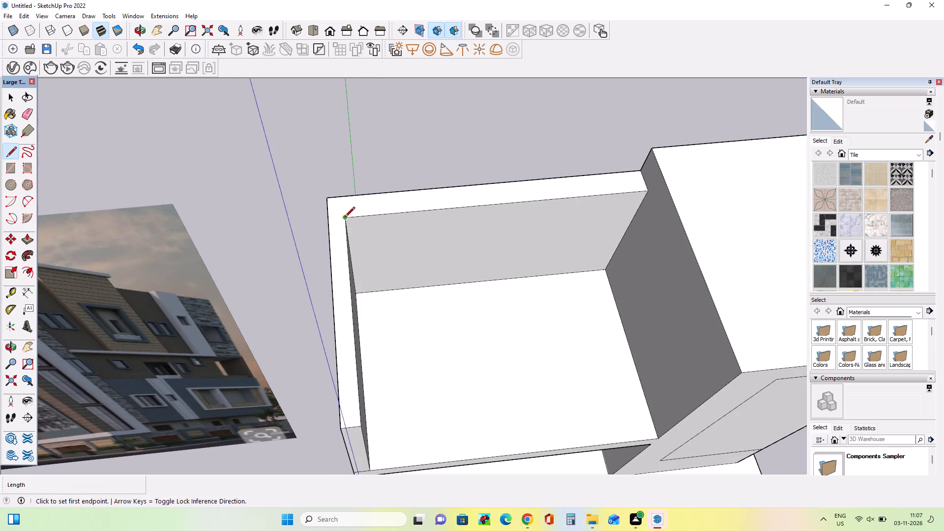
click(345, 218)
click(326, 220)
Push/Pull the upper side wall's separated top face down about 23' 2", and down about 4' 6" more.
middle_drag(389, 263, 390, 206)
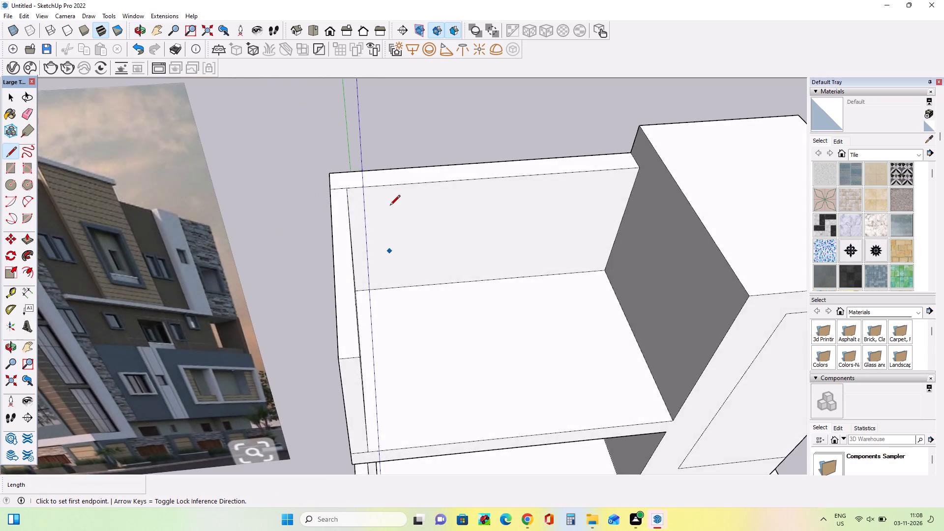
scroll(390, 206, down, 8)
middle_drag(489, 271, 477, 241)
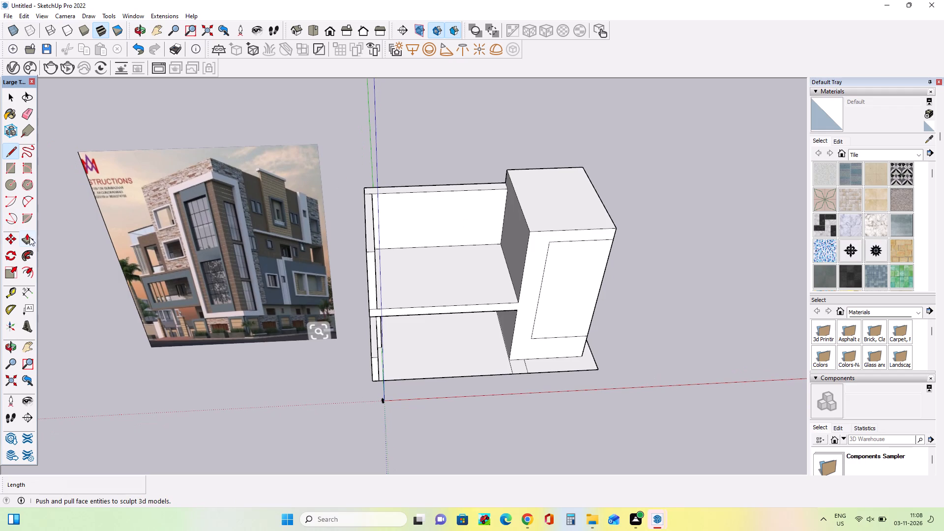
click(25, 234)
middle_drag(454, 245, 417, 414)
scroll(367, 317, up, 4)
drag(363, 296, 364, 298)
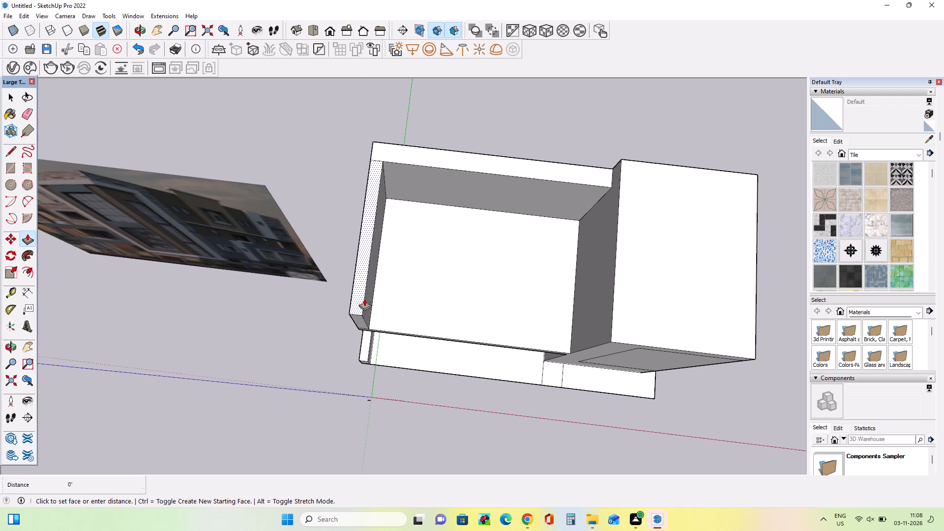
drag(364, 298, 370, 302)
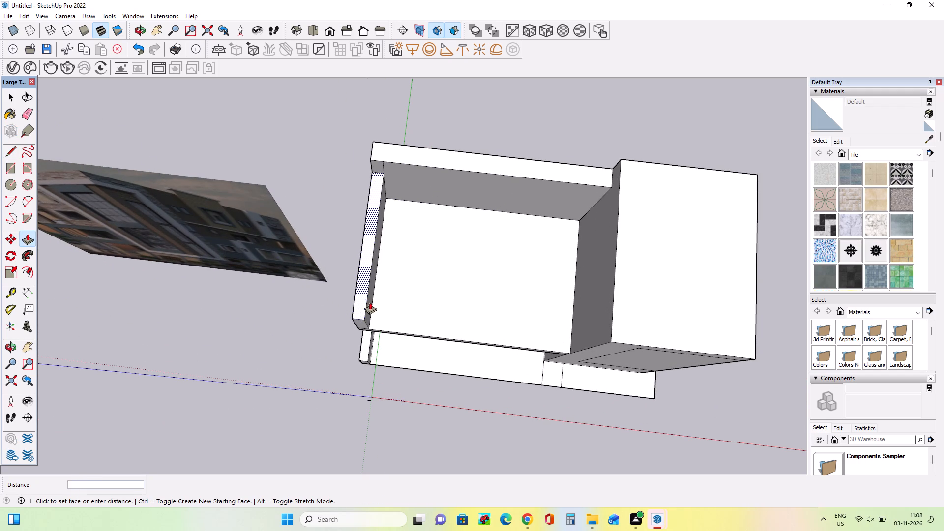
drag(370, 302, 370, 302)
middle_drag(448, 341, 480, 184)
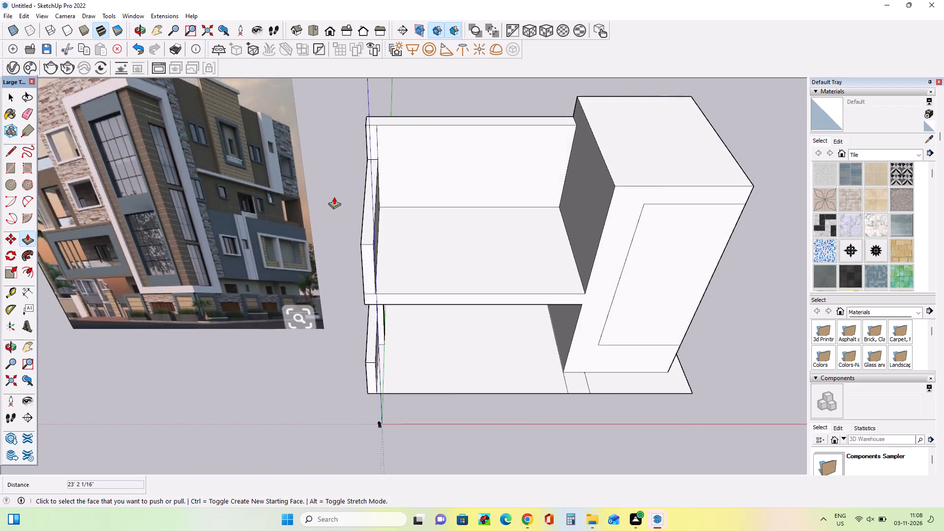
scroll(335, 197, up, 3)
drag(383, 230, 386, 238)
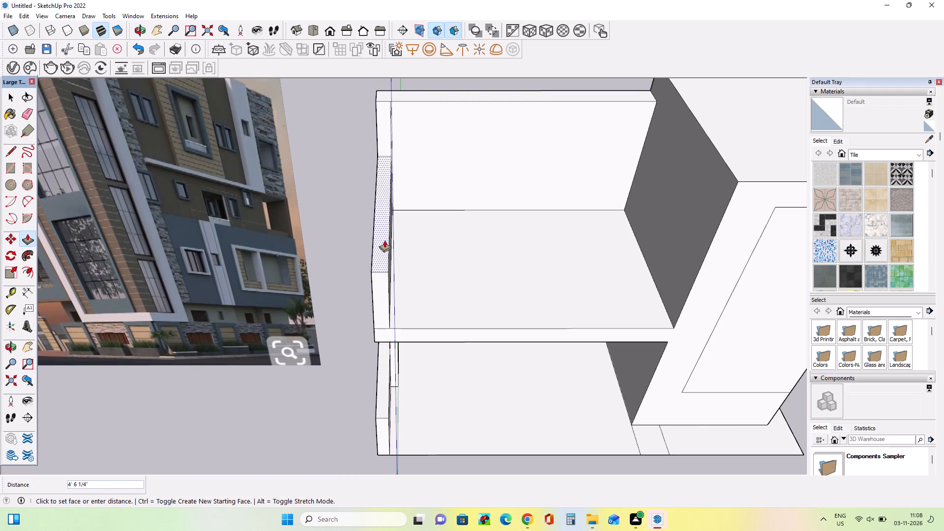
Draw a rectangle about 115' 4" by 5' 5" along the upper slab's front edge, from side wall to tall block.
scroll(297, 269, down, 7)
middle_drag(475, 280, 566, 191)
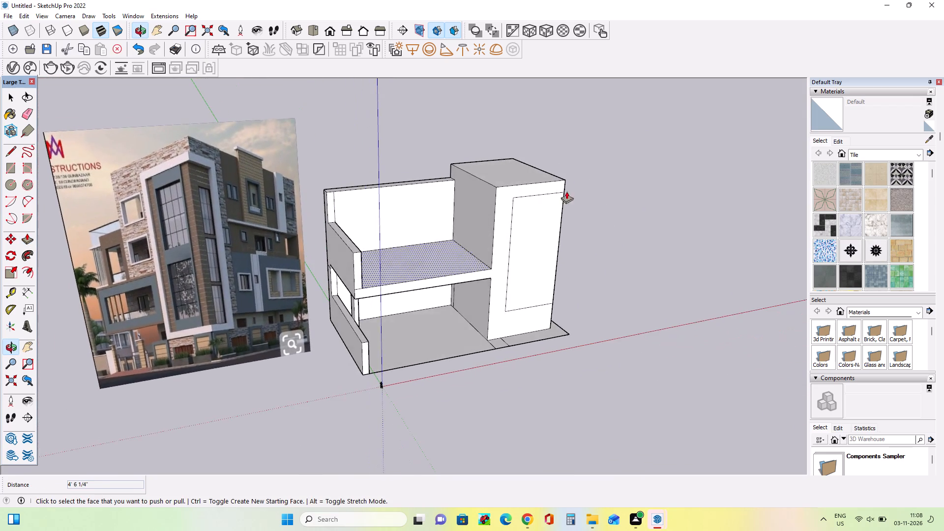
scroll(358, 237, up, 4)
middle_drag(366, 281, 212, 314)
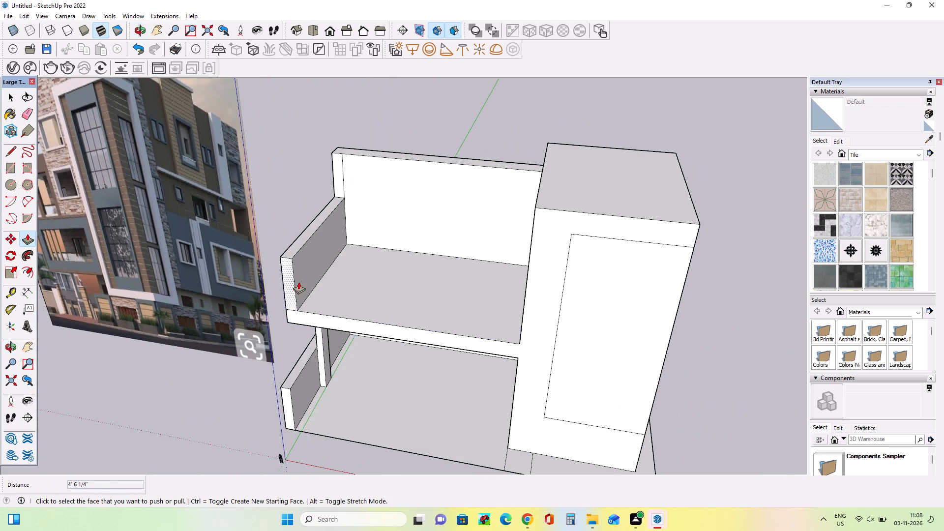
scroll(298, 282, up, 3)
middle_drag(298, 282, 418, 288)
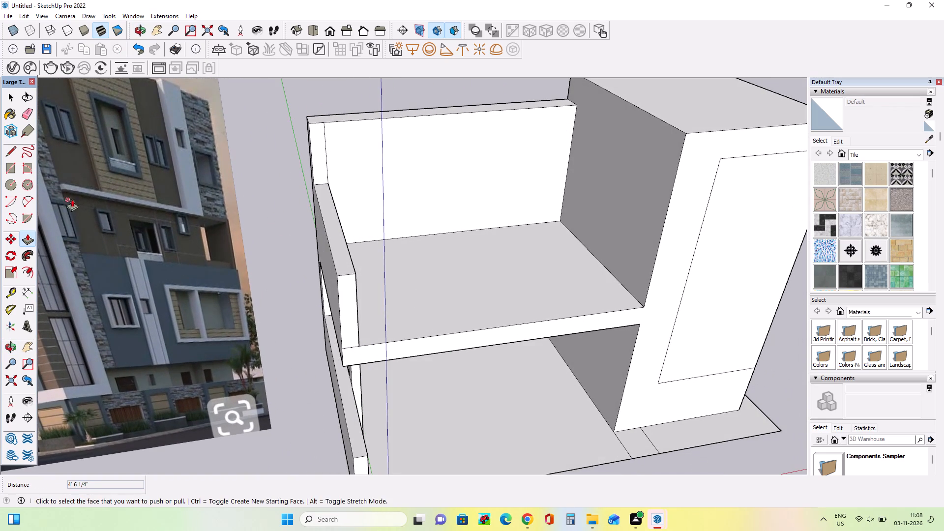
click(9, 166)
middle_drag(312, 254, 293, 314)
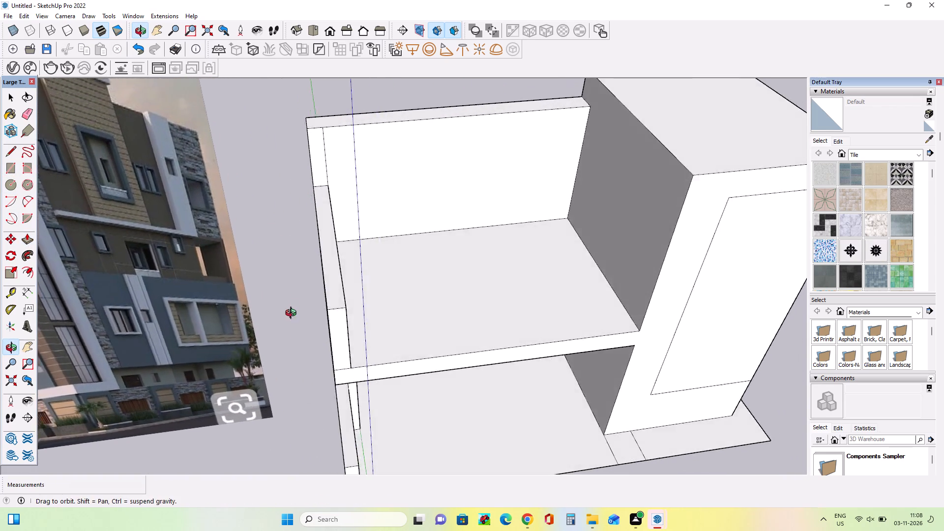
middle_drag(293, 314, 293, 319)
scroll(377, 395, up, 5)
click(316, 360)
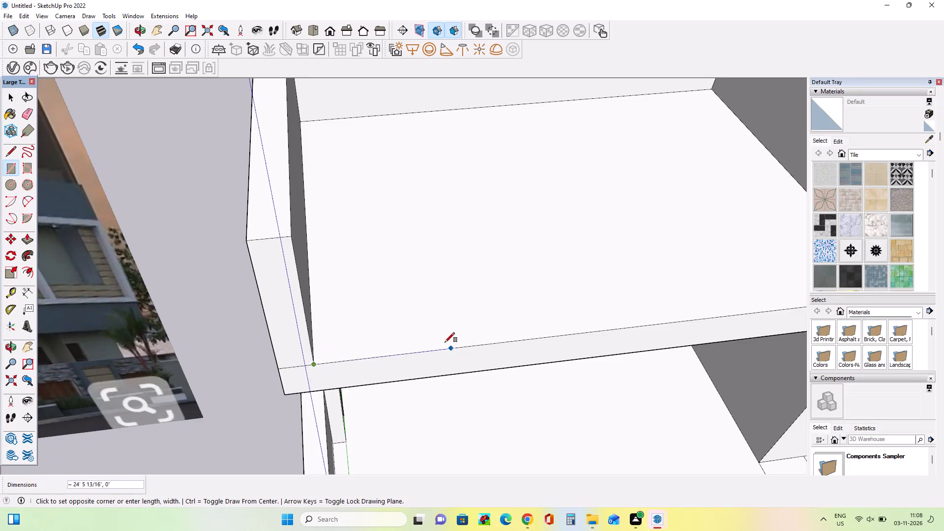
scroll(445, 342, down, 10)
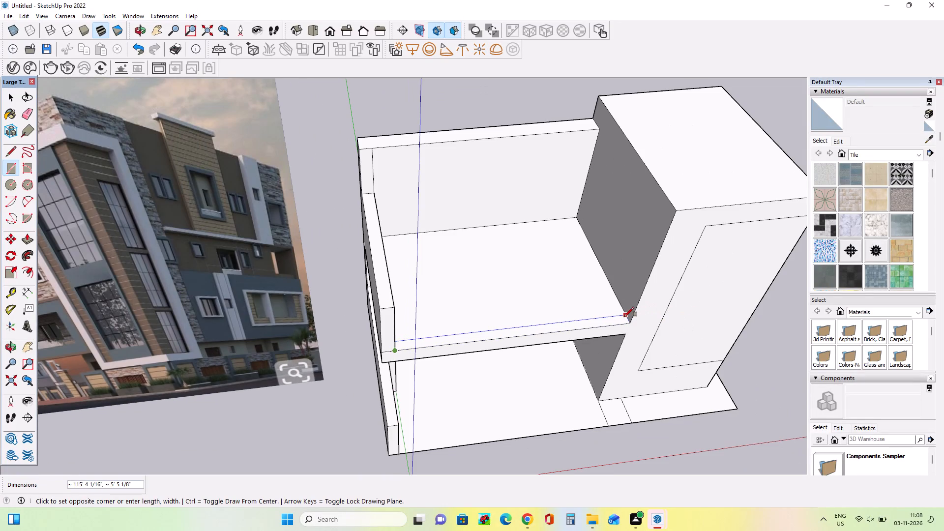
click(624, 317)
Push/Pull the front strip up about 31' 2" and a further 27' 8", level with the back wall's top.
middle_drag(543, 333, 442, 343)
scroll(340, 302, down, 4)
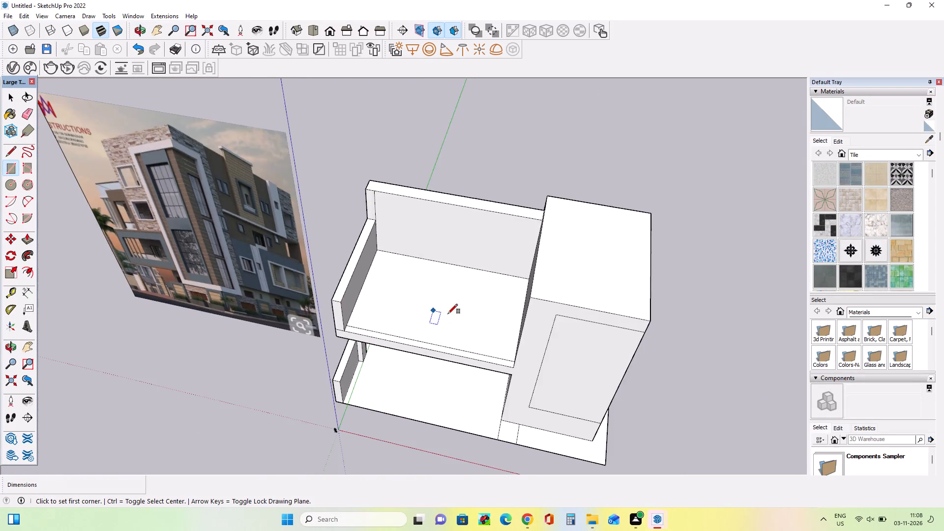
middle_drag(448, 314, 529, 369)
click(30, 240)
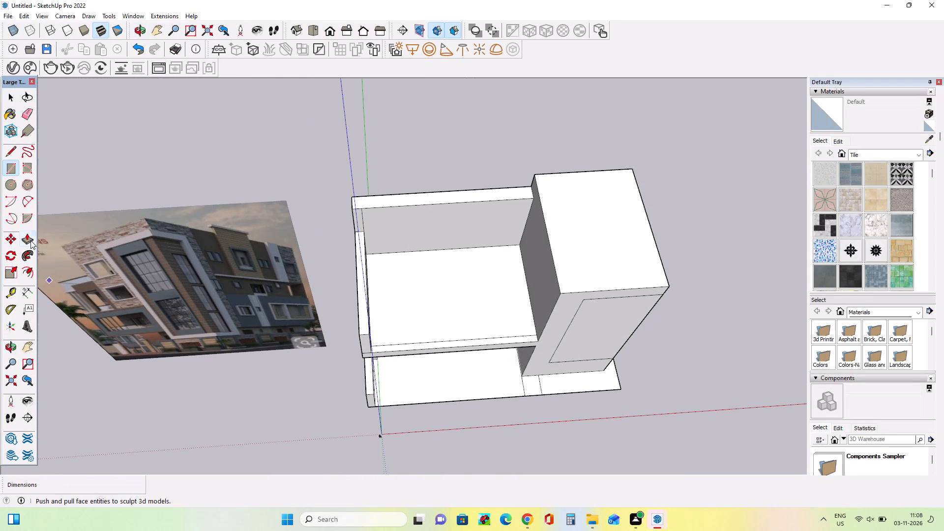
drag(388, 346, 360, 327)
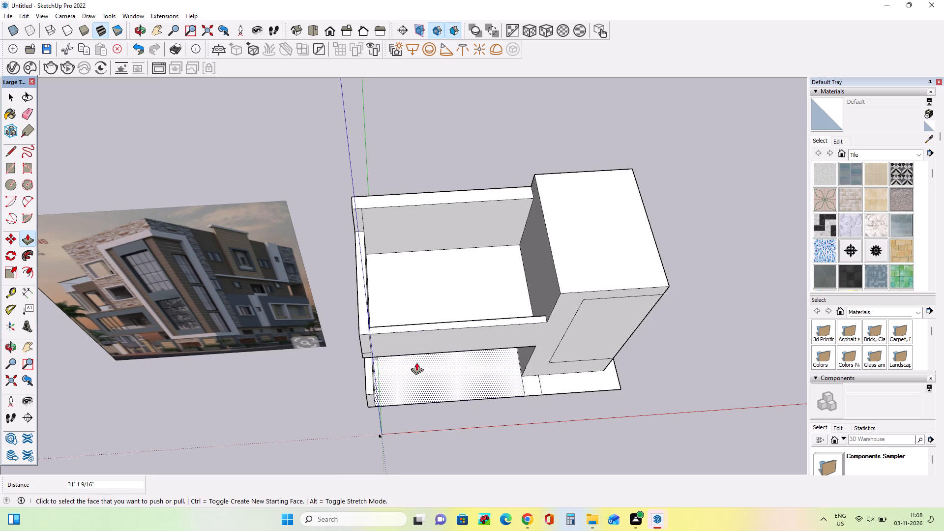
middle_drag(416, 362, 440, 261)
scroll(381, 275, up, 4)
drag(385, 295, 361, 200)
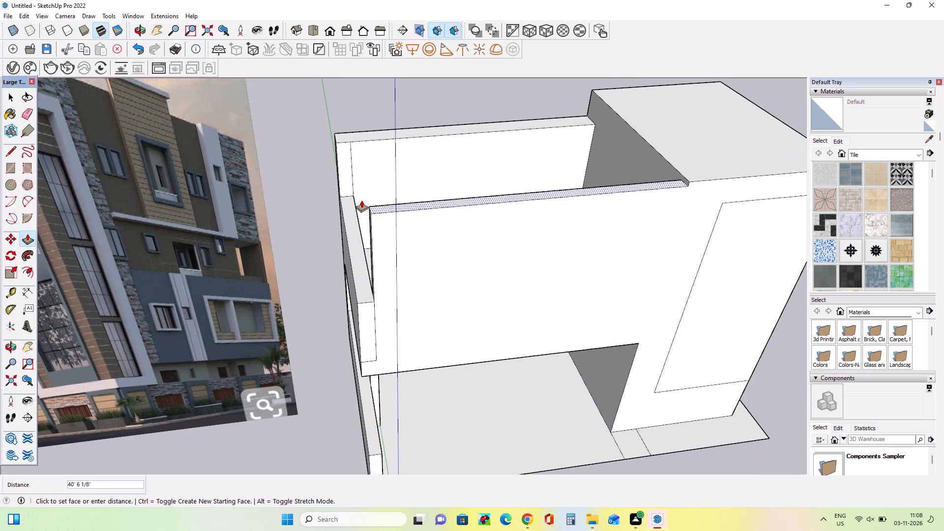
drag(361, 200, 345, 137)
Examine the upper storey's front wall against the reference image's side storeys.
middle_drag(412, 288, 414, 227)
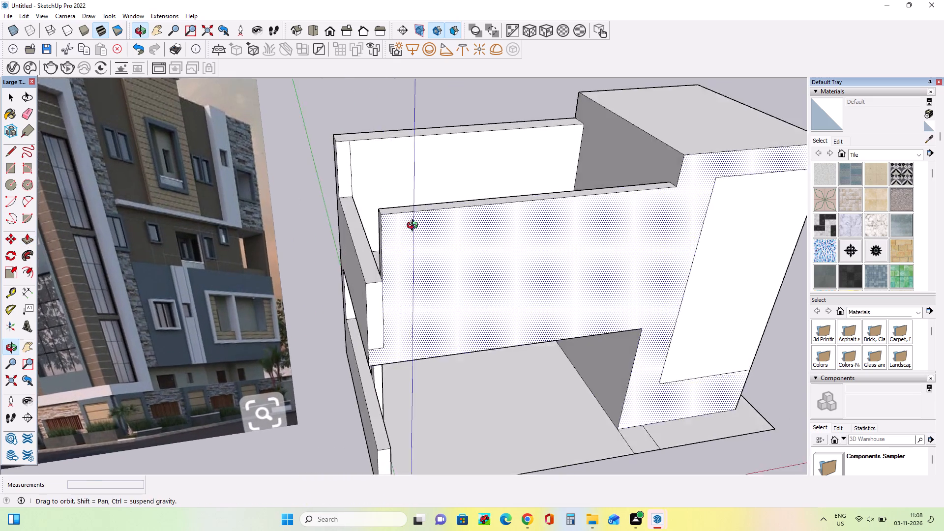
middle_drag(414, 227, 414, 221)
scroll(414, 221, down, 8)
middle_drag(509, 286, 497, 290)
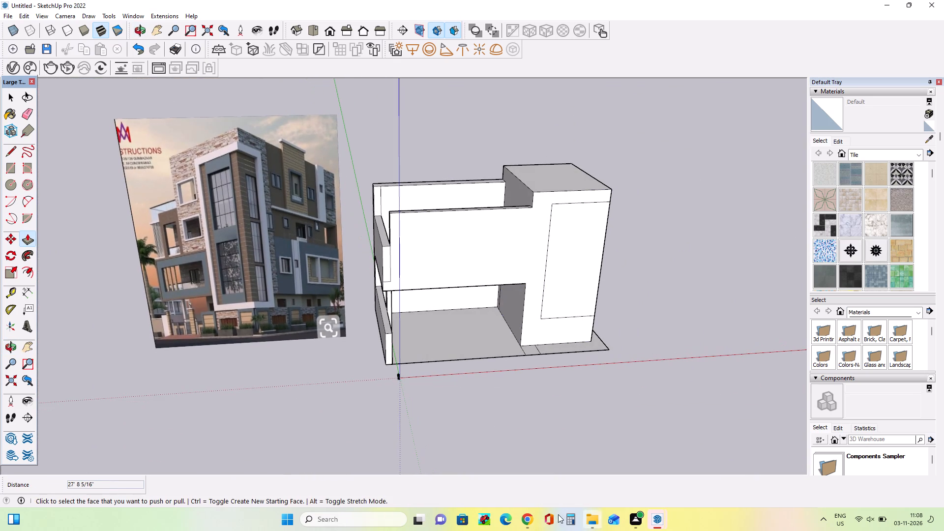
middle_drag(441, 209, 443, 233)
scroll(442, 235, down, 1)
middle_drag(434, 259, 423, 187)
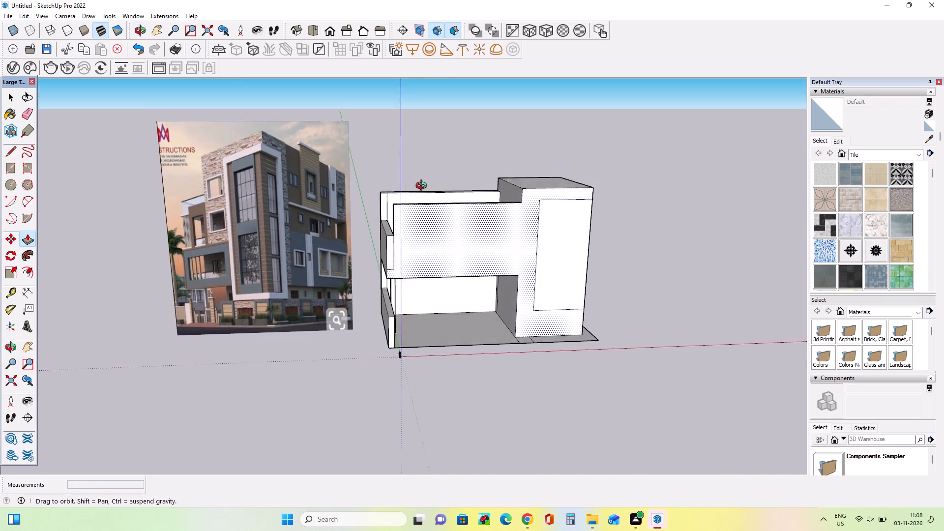
middle_drag(423, 187, 423, 182)
scroll(419, 214, up, 4)
Draw a rectangle about 91' 10" by 40' 8" on the upper storey's front wall for the balcony opening.
click(9, 163)
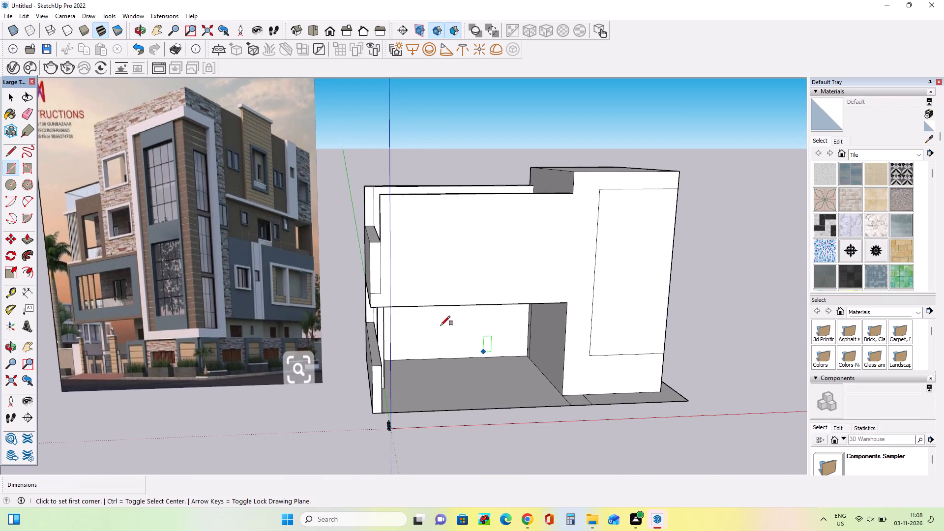
middle_drag(414, 294, 418, 342)
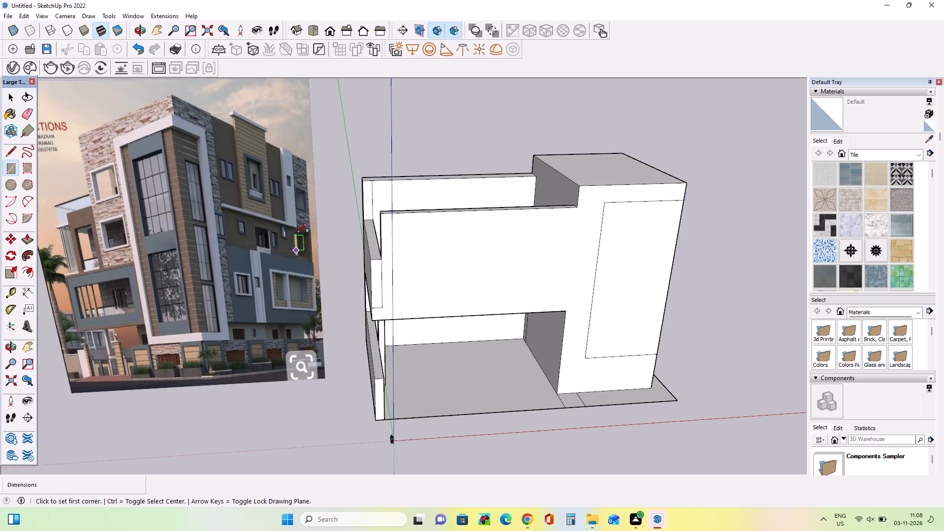
middle_drag(401, 261, 406, 215)
scroll(350, 211, down, 7)
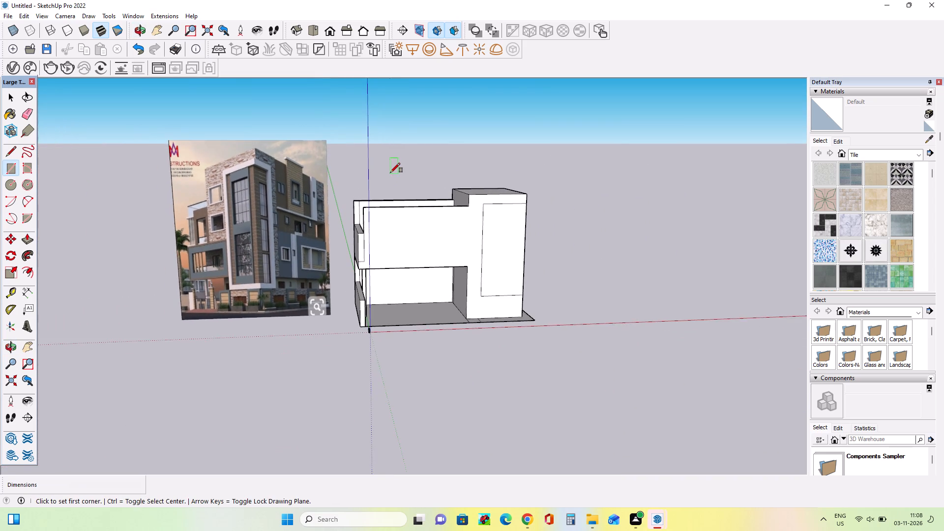
scroll(390, 173, up, 7)
middle_drag(390, 173, 397, 193)
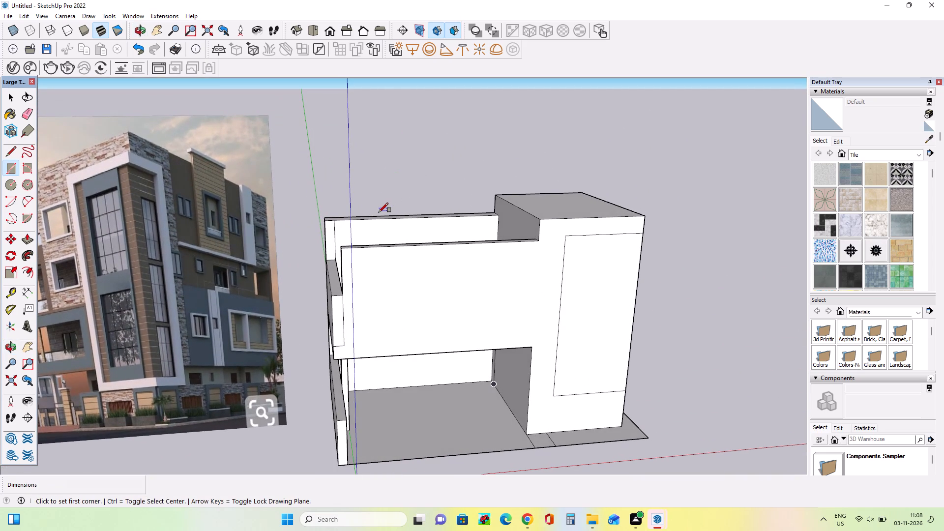
scroll(379, 212, down, 2)
middle_drag(379, 214, 380, 230)
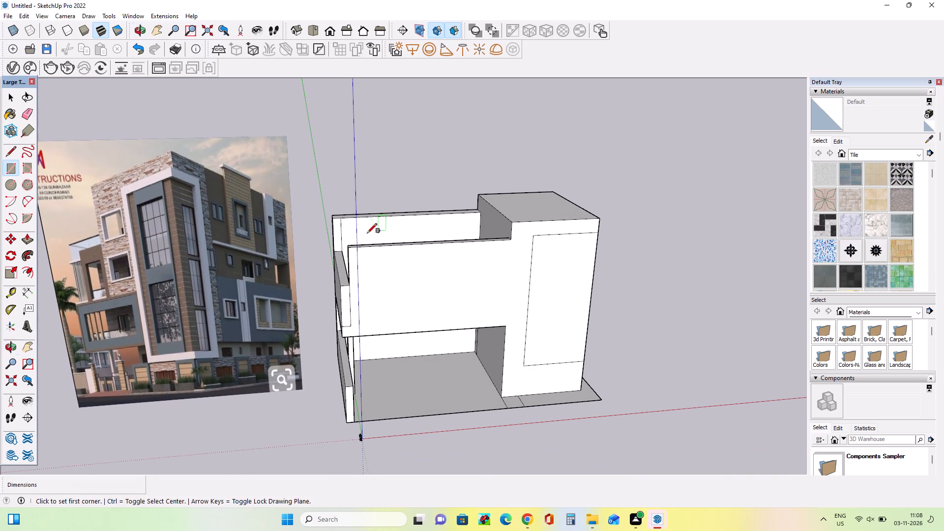
click(372, 318)
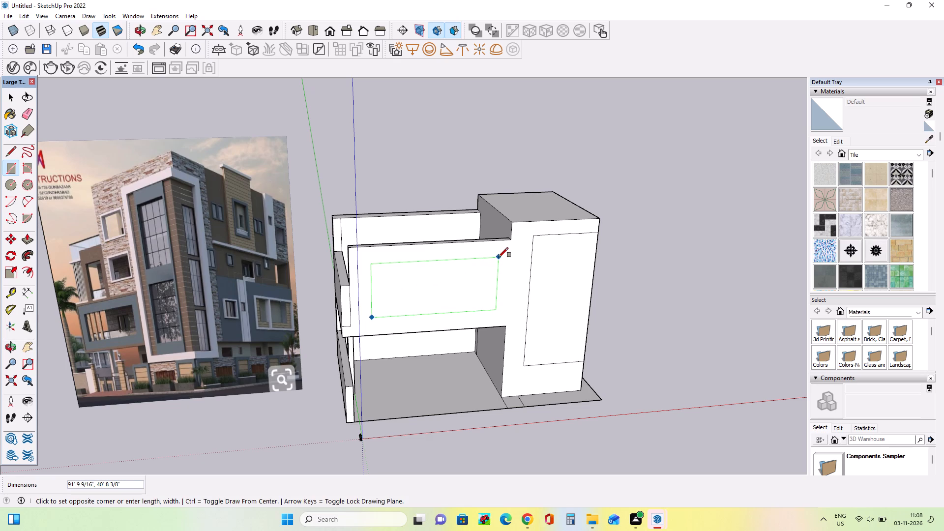
click(500, 255)
Push/Pull the rectangle back about 4' 9 1/2" through the front wall to cut the opening.
middle_drag(507, 307, 468, 275)
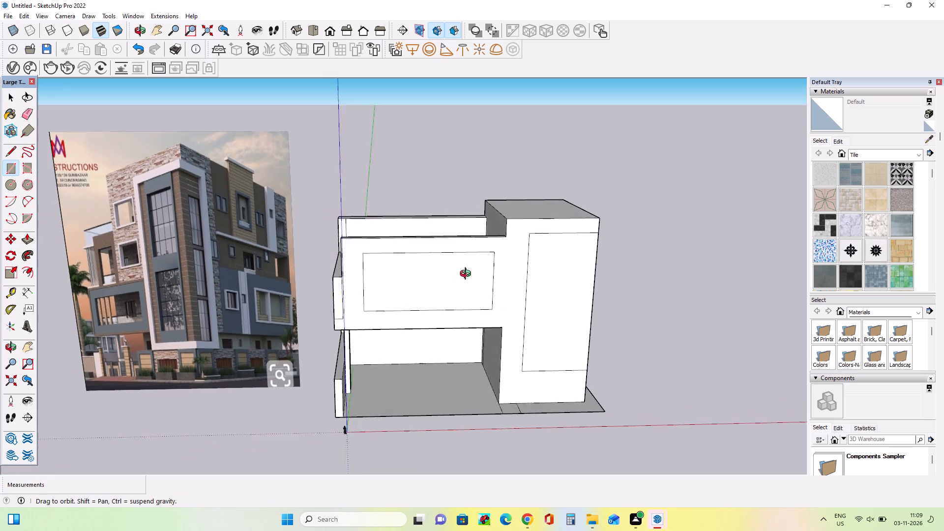
middle_drag(468, 275, 462, 269)
click(28, 237)
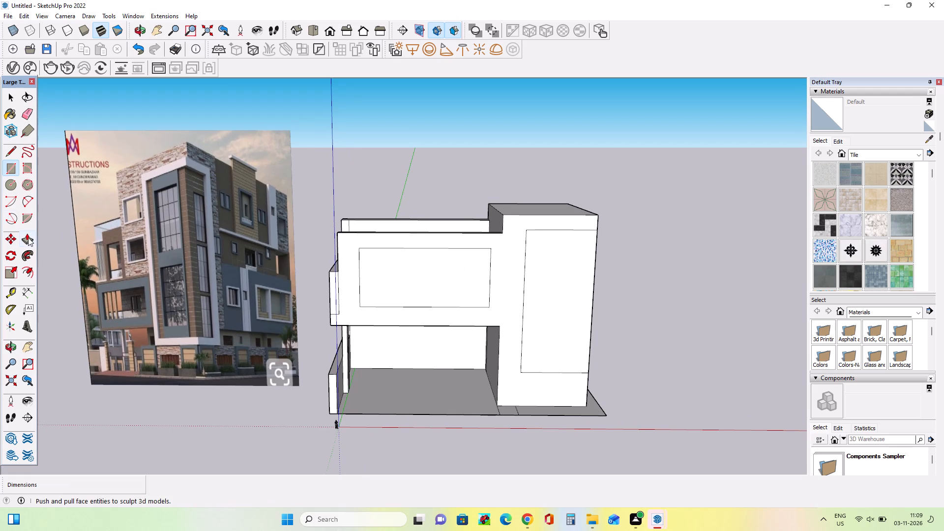
middle_drag(397, 265, 414, 375)
drag(413, 302, 374, 261)
Examine the front wall's opening and compare it with the framed balcony in the reference image.
middle_drag(397, 301, 383, 167)
scroll(414, 227, up, 1)
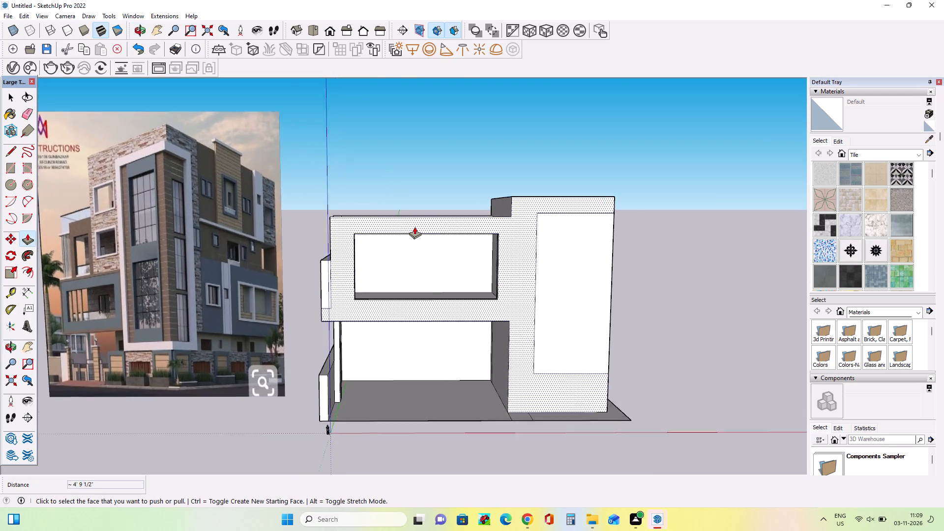
scroll(414, 227, up, 1)
scroll(414, 227, down, 4)
middle_drag(418, 231, 459, 171)
scroll(146, 271, up, 20)
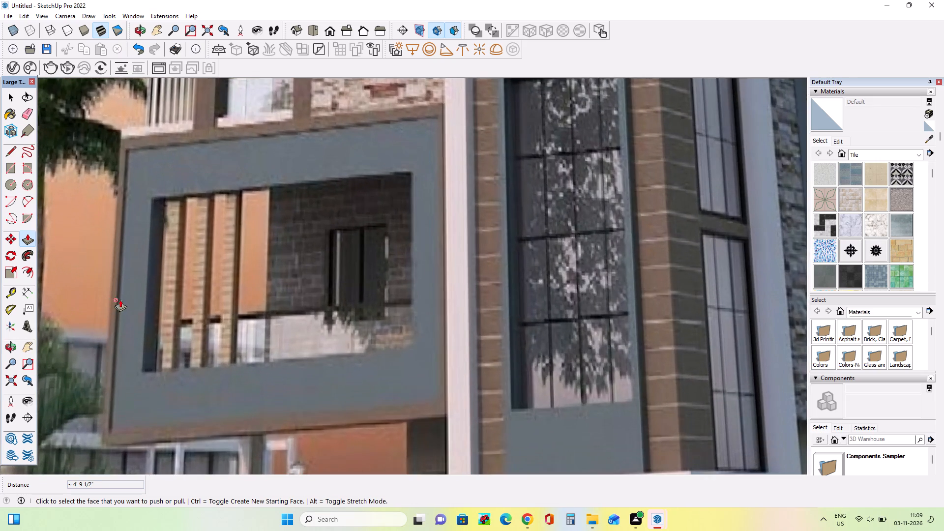
scroll(120, 299, down, 5)
scroll(120, 299, down, 16)
middle_drag(485, 309, 398, 363)
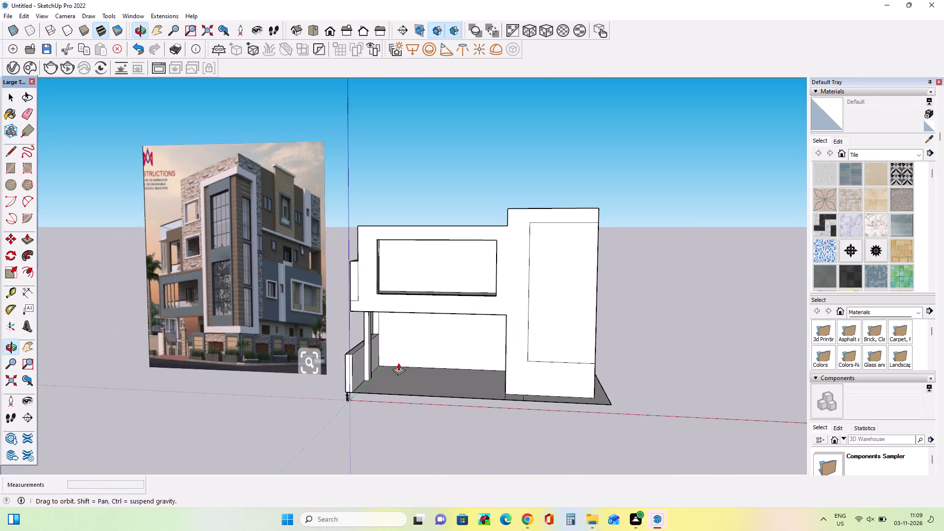
scroll(461, 278, up, 5)
middle_drag(466, 290, 472, 314)
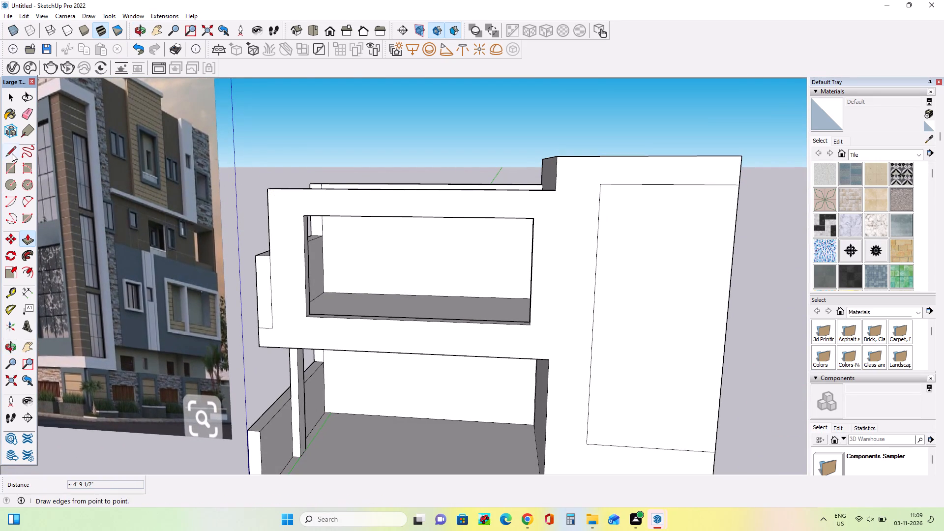
Draw a vertical line about 67' 2" long between the upper front wall and the tall block to separate their faces.
click(14, 147)
click(554, 192)
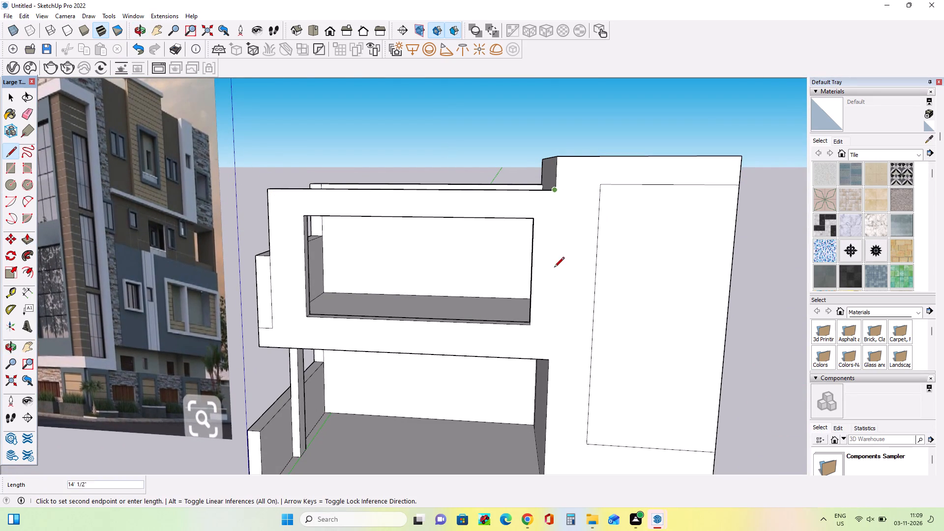
click(549, 358)
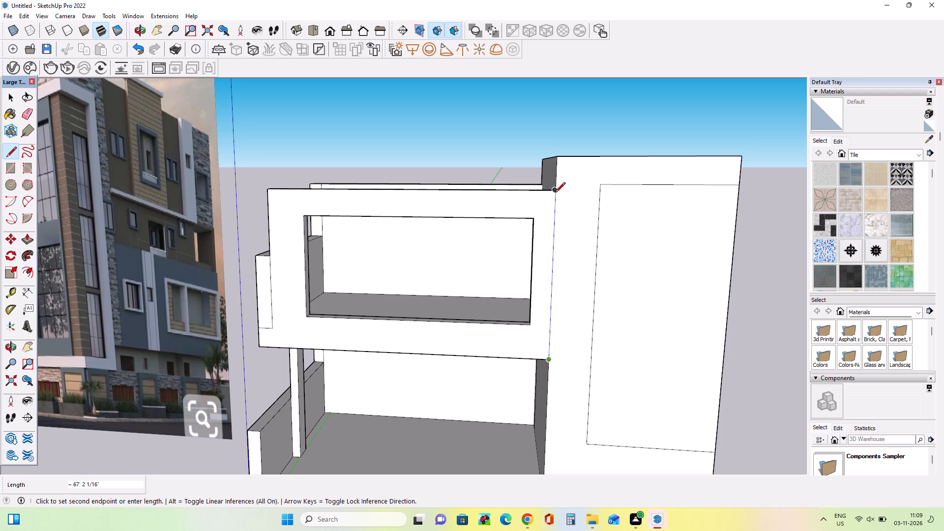
click(555, 193)
Push/Pull the front opening's jamb nearest the tall block inward about 4' 4 11/16" to narrow the opening.
middle_drag(506, 281, 581, 278)
scroll(470, 283, down, 6)
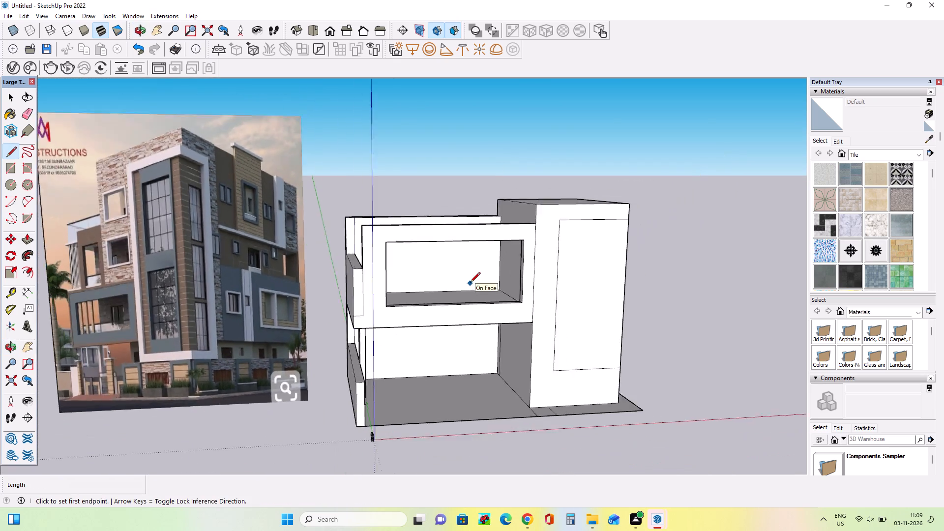
middle_drag(618, 295, 553, 352)
scroll(463, 303, up, 4)
middle_drag(482, 308, 534, 276)
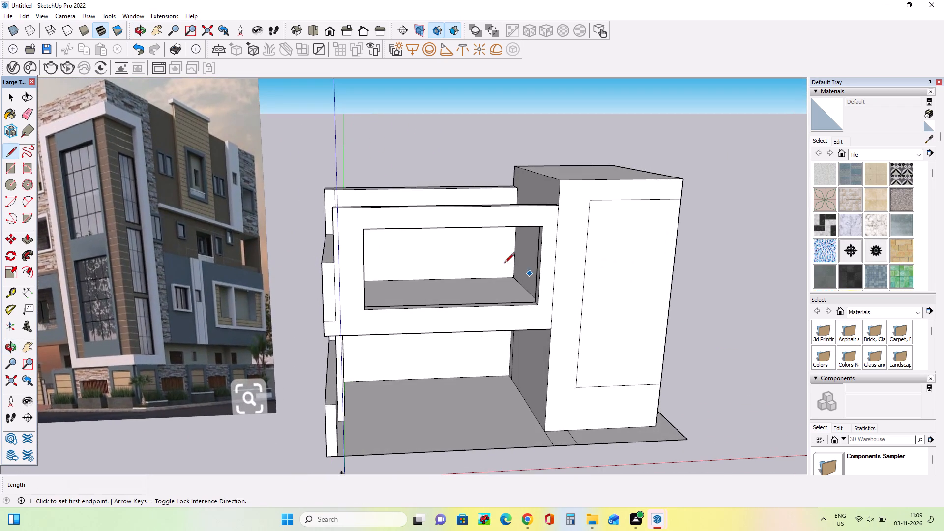
scroll(490, 258, up, 2)
middle_drag(564, 289, 508, 289)
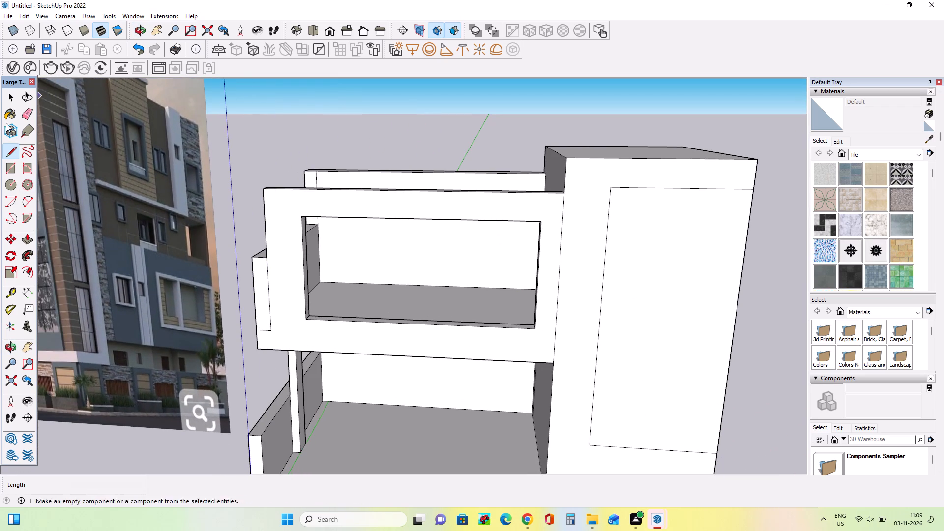
click(29, 235)
middle_drag(129, 272, 407, 381)
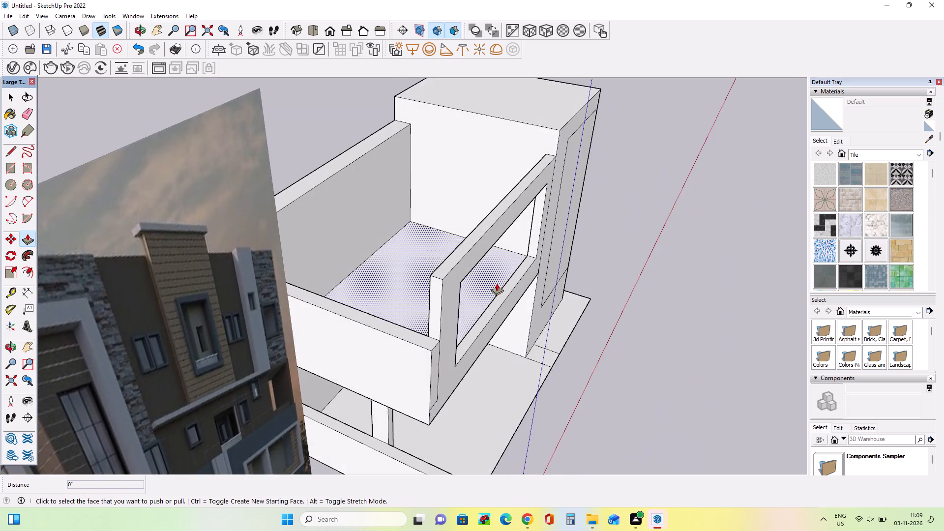
scroll(497, 283, up, 4)
drag(551, 227, 549, 235)
Push/Pull the same jamb further into the opening, first about 2' 1" and again about 3' 5 1/4".
middle_drag(325, 394, 151, 300)
scroll(131, 304, down, 8)
middle_drag(334, 426, 256, 360)
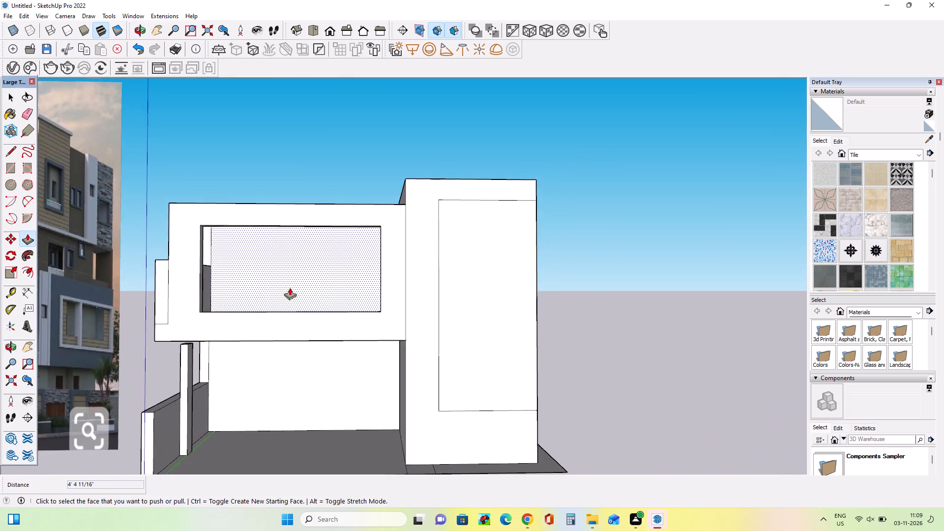
scroll(290, 288, up, 4)
middle_drag(339, 337, 479, 480)
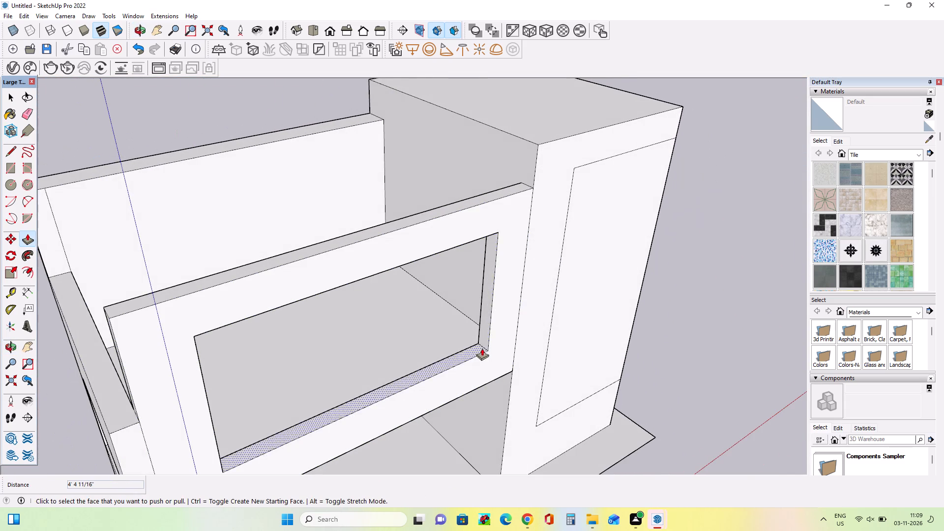
drag(481, 344, 477, 348)
middle_drag(463, 395, 400, 304)
scroll(397, 303, down, 2)
scroll(455, 303, up, 4)
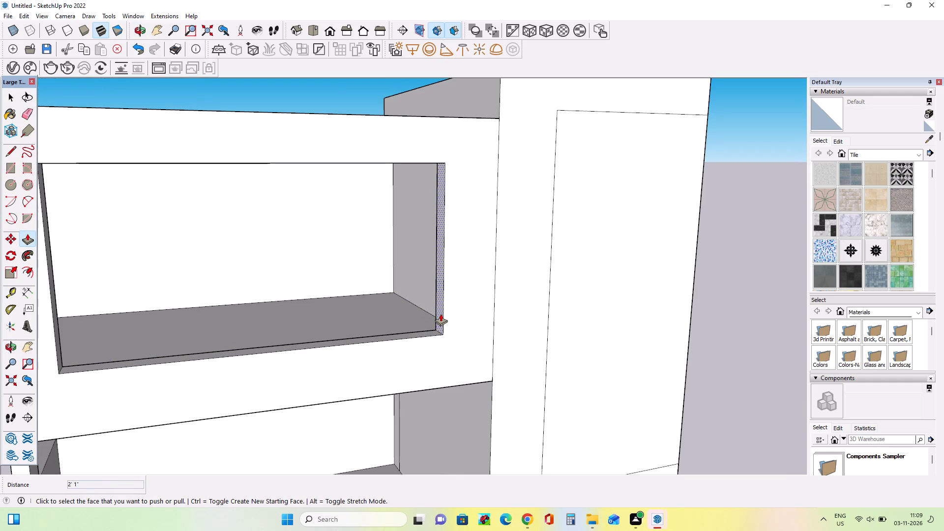
drag(441, 314, 429, 323)
Push/Pull the jamb back toward the tall block about 2' 3/4" to widen the opening slightly.
scroll(331, 344, down, 8)
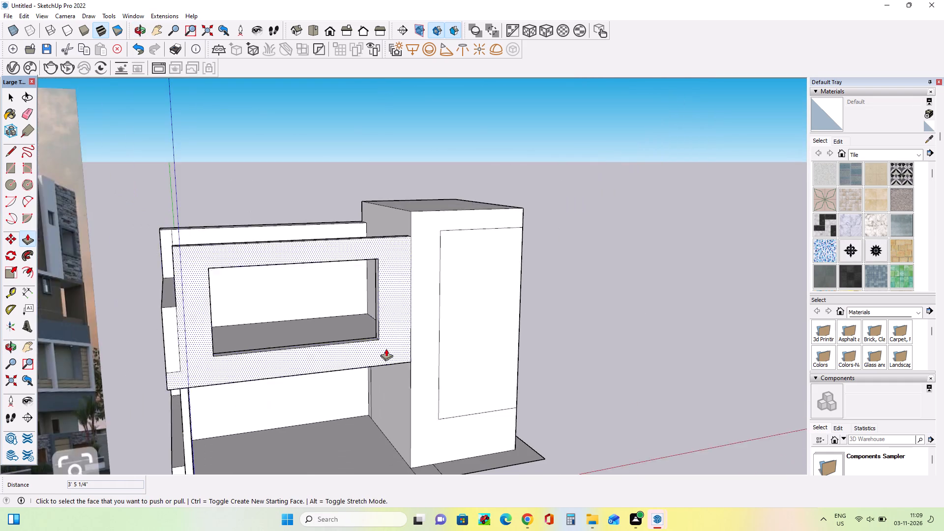
scroll(386, 349, down, 9)
middle_drag(385, 359, 372, 400)
scroll(372, 400, down, 1)
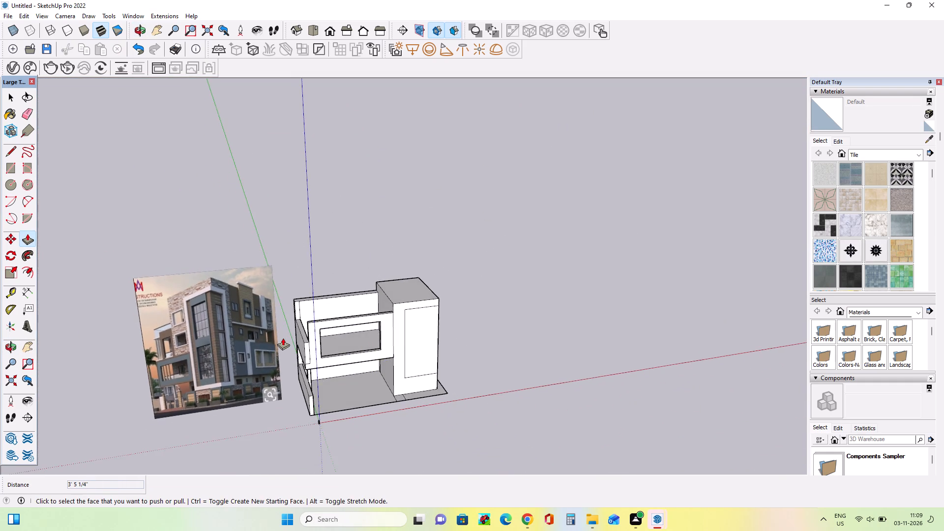
scroll(283, 341, up, 9)
scroll(288, 348, down, 7)
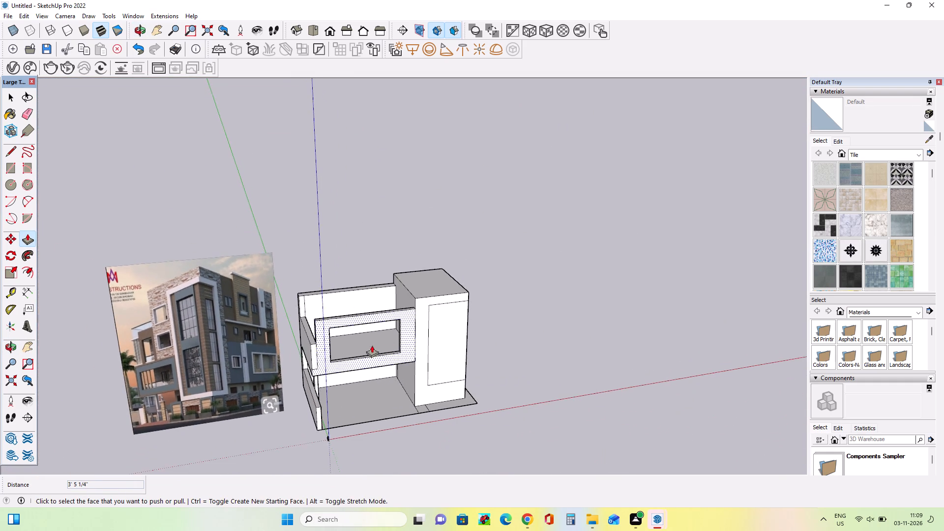
scroll(407, 330, up, 9)
scroll(357, 346, up, 4)
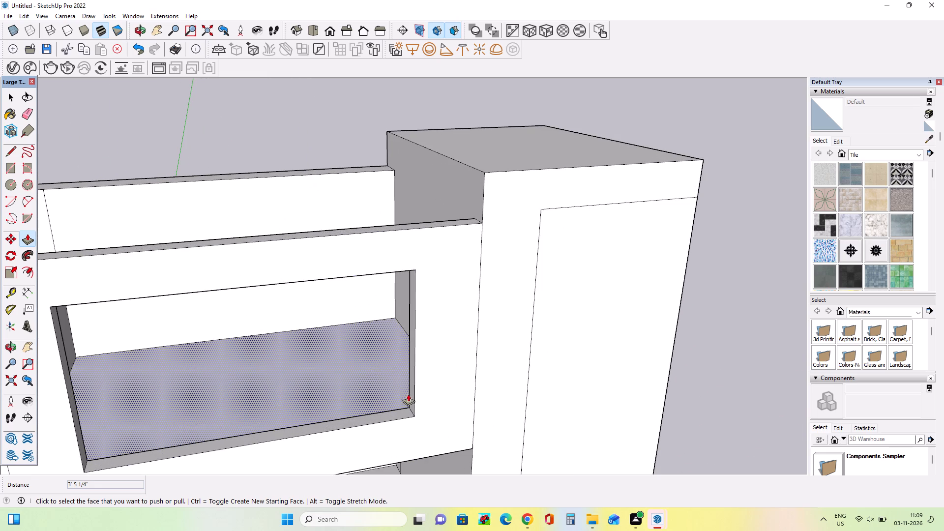
drag(410, 397, 417, 398)
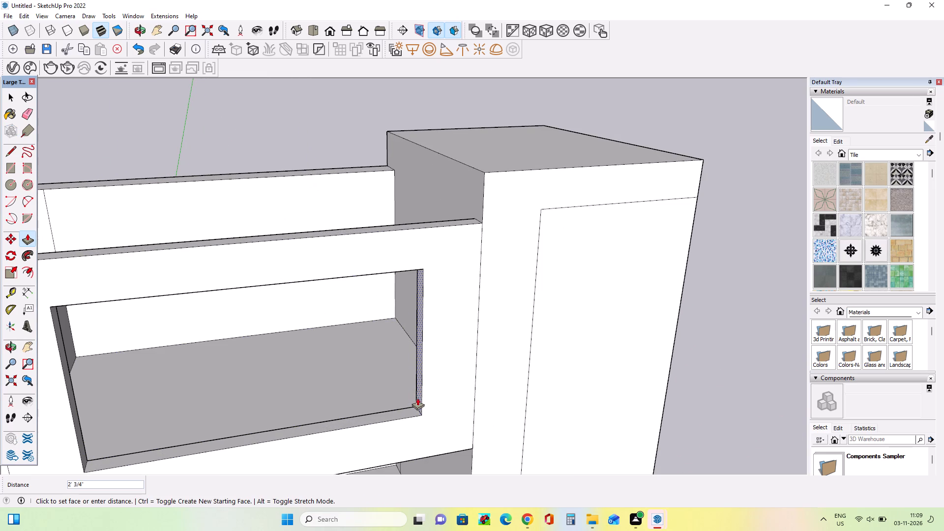
drag(417, 398, 417, 398)
Examine the upper storey's front frame and compare it with the balcony frames in the reference image.
scroll(367, 329, down, 15)
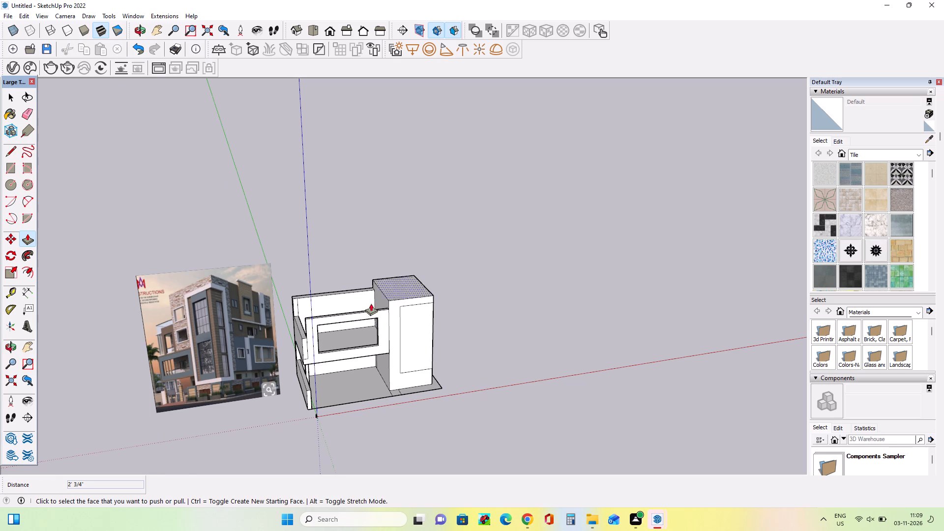
middle_drag(343, 309, 342, 326)
scroll(326, 359, up, 7)
middle_drag(346, 355, 328, 272)
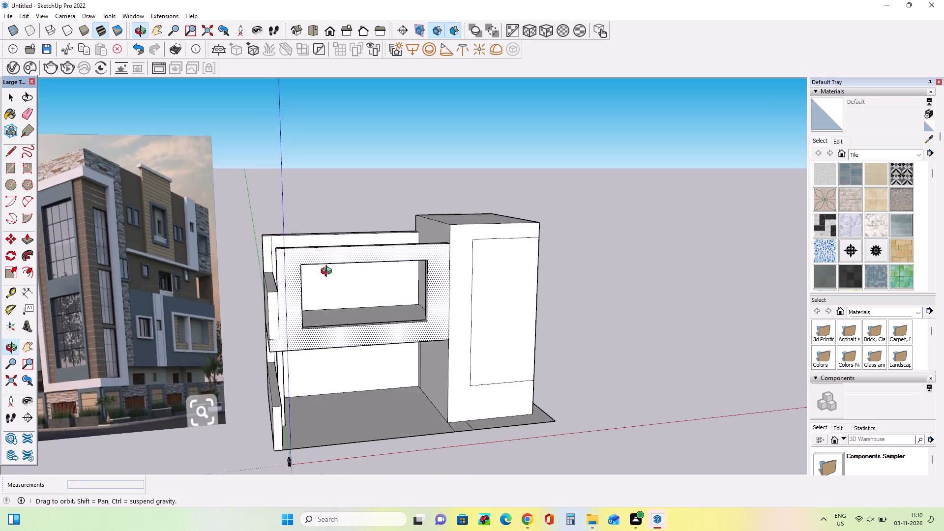
middle_drag(328, 272, 347, 243)
scroll(245, 299, up, 4)
middle_drag(328, 312, 311, 370)
scroll(317, 362, down, 4)
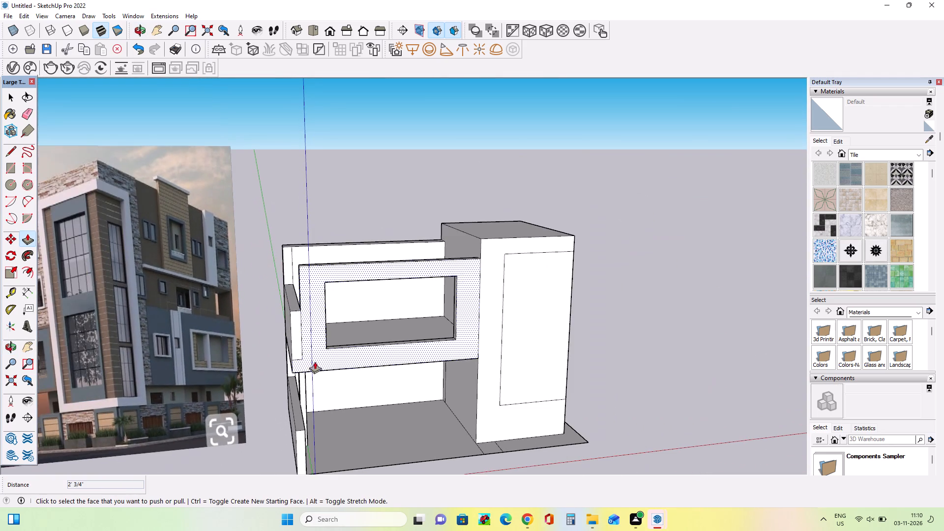
scroll(250, 346, down, 4)
scroll(286, 315, up, 9)
Draw a rectangle on top of the side parapet's front end, matching the front wall's thickness.
middle_drag(295, 345, 386, 435)
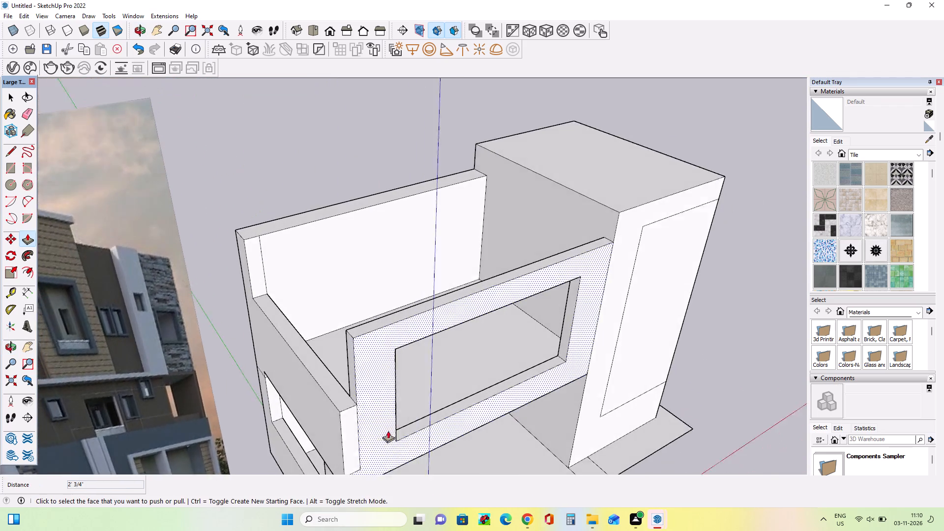
scroll(314, 395, up, 5)
click(12, 168)
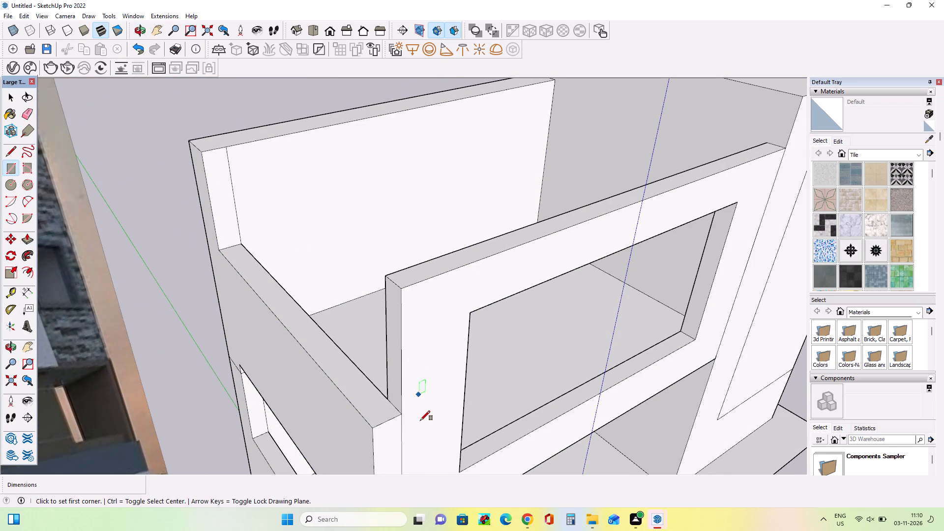
click(403, 413)
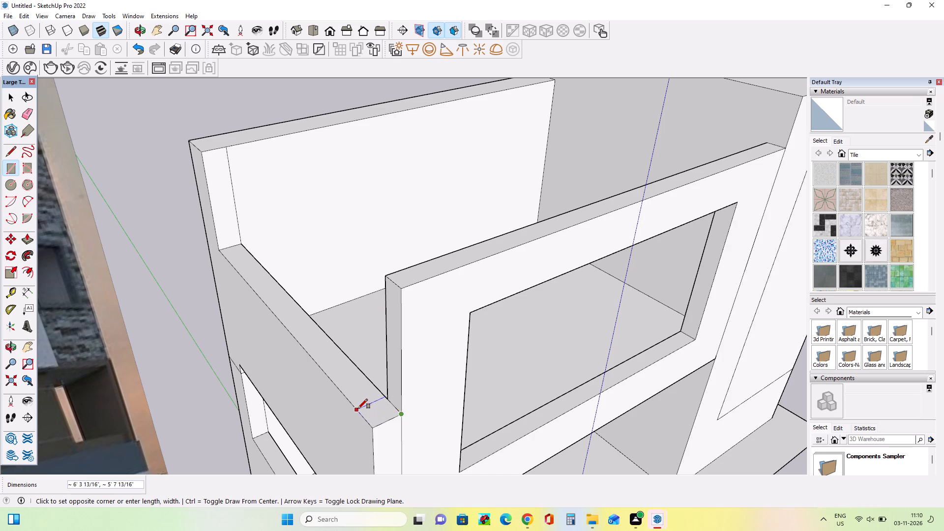
click(386, 397)
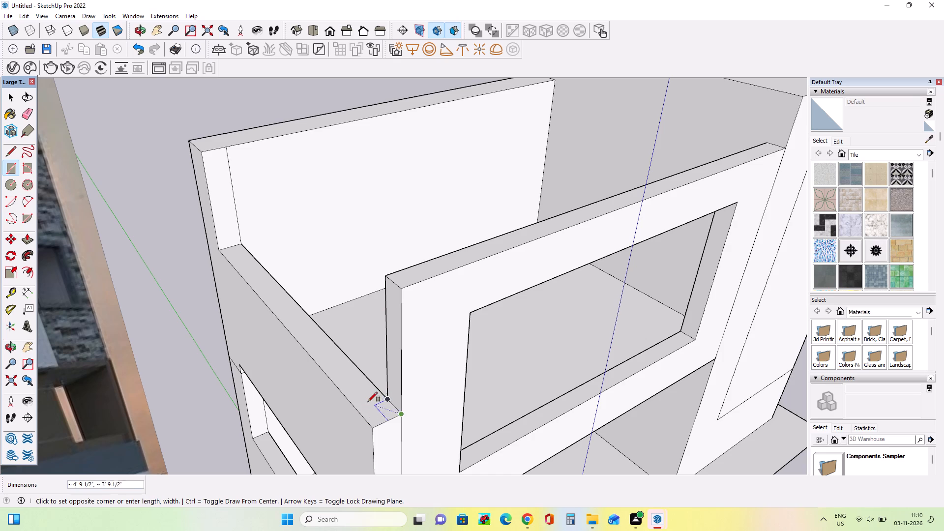
click(359, 407)
Push/Pull the rectangle up about 27' 8 5/16" to bring the corner level with the front wall's top.
middle_drag(392, 431, 366, 400)
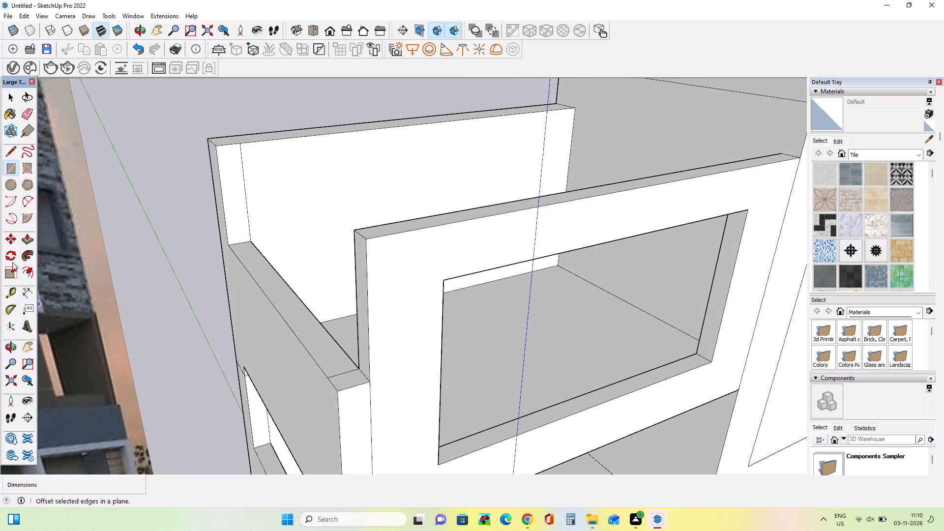
click(26, 239)
drag(355, 374, 383, 268)
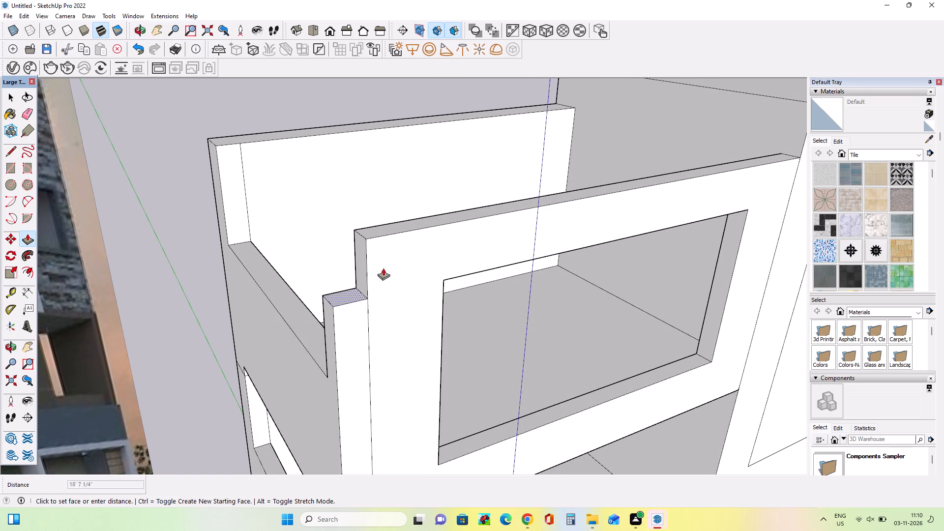
drag(383, 268, 394, 225)
Erase the leftover vertical and horizontal edges on the front wall beside the raised corner.
middle_drag(349, 328, 248, 241)
scroll(298, 296, up, 4)
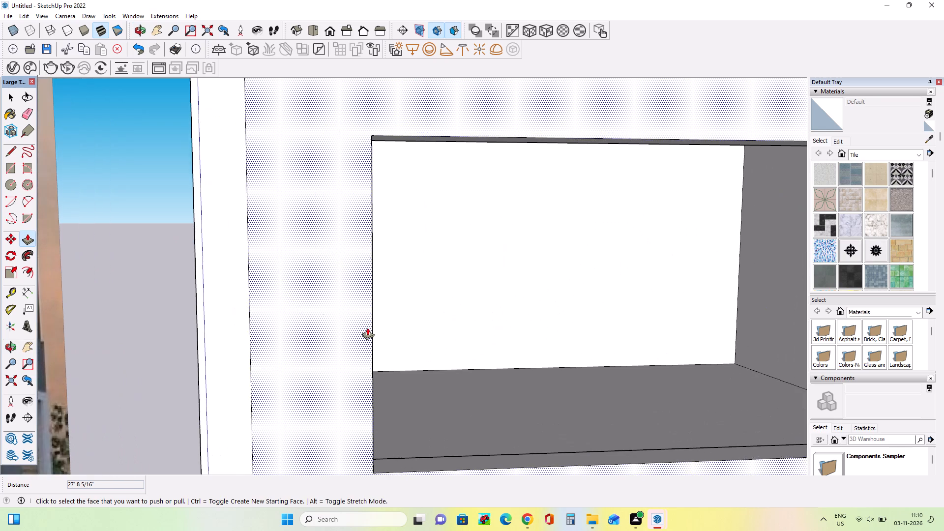
middle_drag(351, 323, 255, 308)
scroll(255, 308, down, 13)
middle_drag(363, 344, 425, 442)
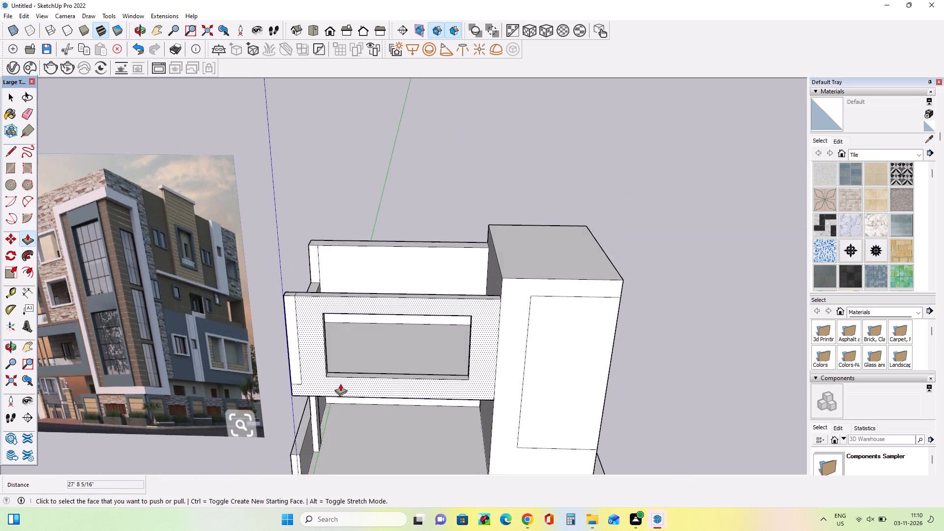
scroll(323, 371, up, 5)
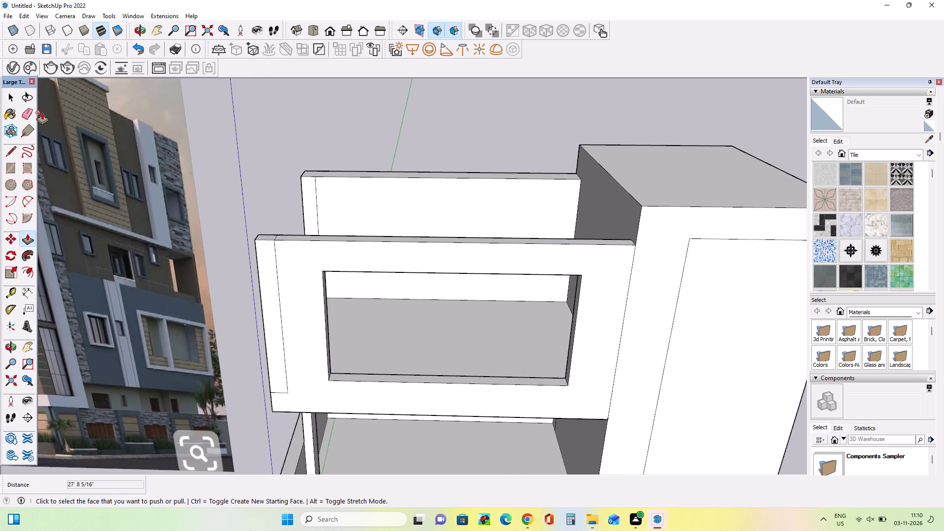
click(28, 111)
scroll(214, 333, up, 3)
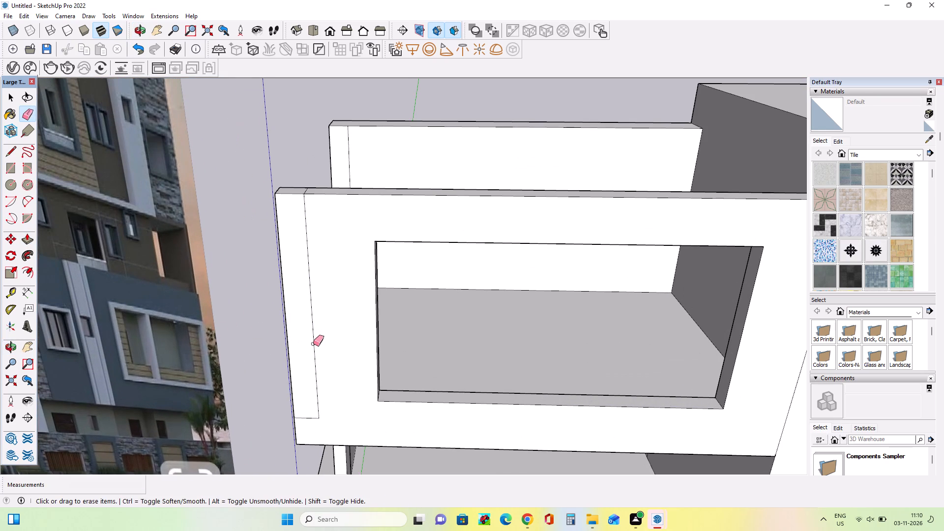
drag(313, 344, 341, 349)
drag(310, 417, 312, 422)
Push/Pull the opening's jamb farthest from the tall block outward about 6' 4 3/8" toward the wall's outer corner.
scroll(277, 396, down, 8)
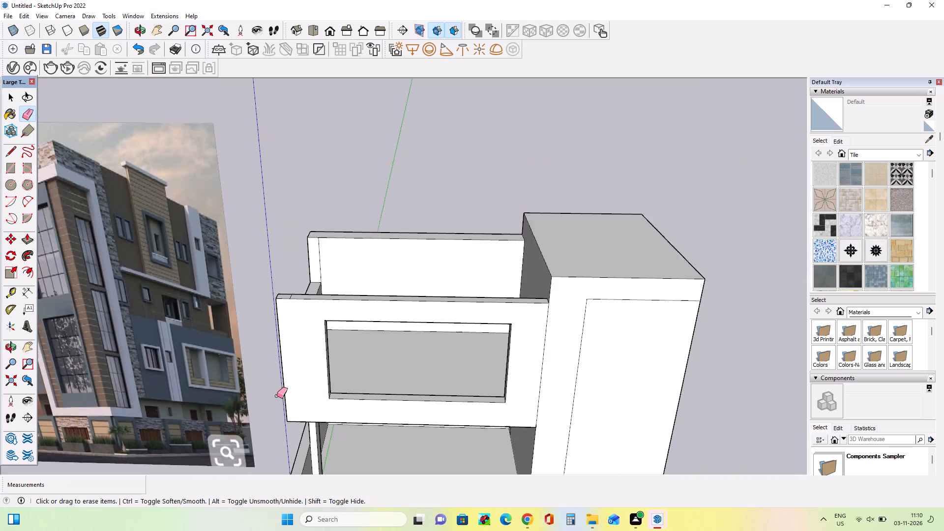
scroll(277, 396, down, 1)
middle_drag(330, 336, 265, 196)
scroll(277, 267, up, 5)
middle_drag(283, 270, 265, 248)
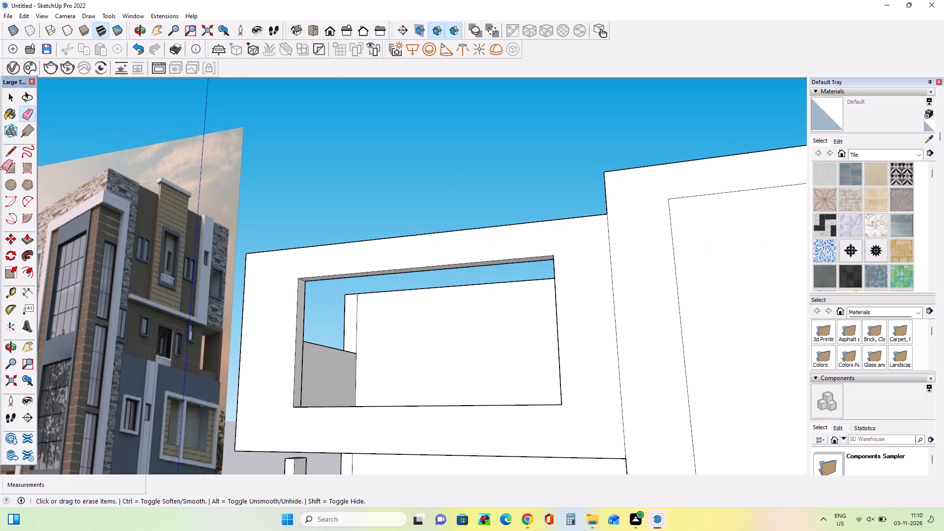
click(32, 239)
middle_drag(368, 348, 311, 374)
scroll(304, 378, up, 3)
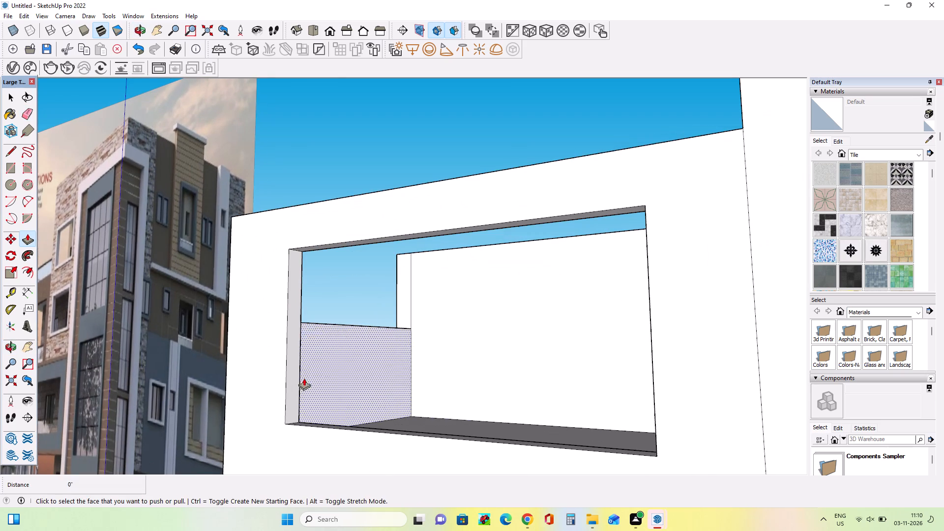
drag(294, 387, 275, 378)
Examine the widened front opening and compare it with the side wing's framed balconies in the reference image.
middle_drag(280, 366, 290, 359)
scroll(288, 360, down, 7)
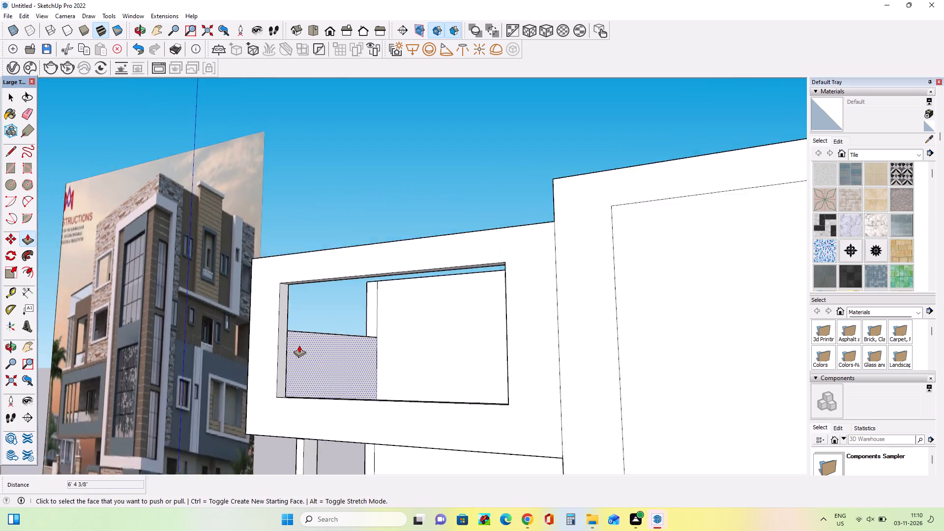
scroll(299, 345, down, 2)
middle_drag(308, 350, 484, 408)
scroll(485, 400, up, 3)
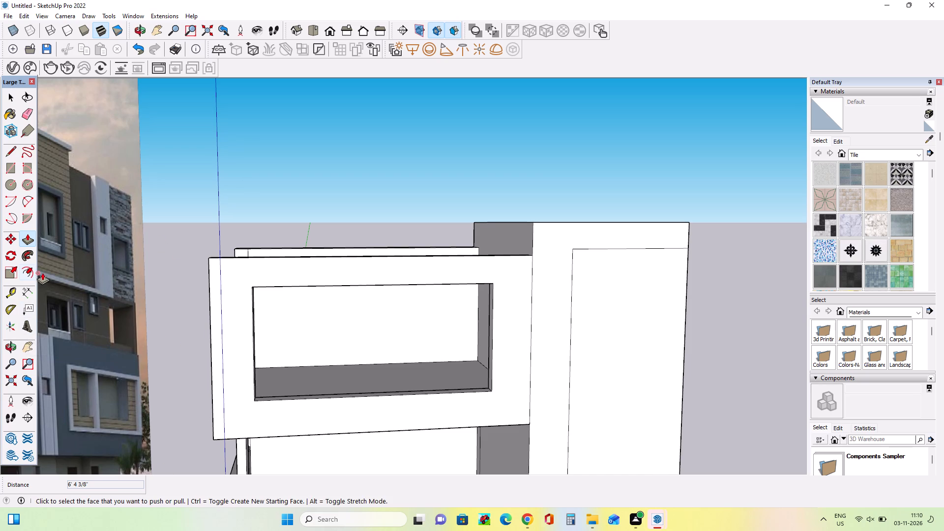
middle_drag(81, 254, 95, 297)
scroll(178, 273, down, 5)
middle_drag(178, 273, 188, 286)
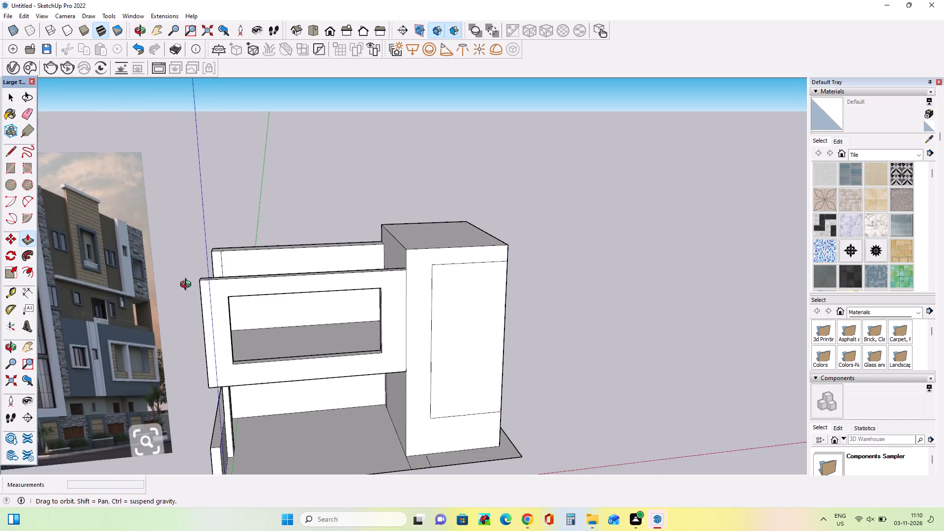
middle_drag(188, 286, 211, 316)
scroll(326, 360, down, 9)
scroll(111, 385, up, 4)
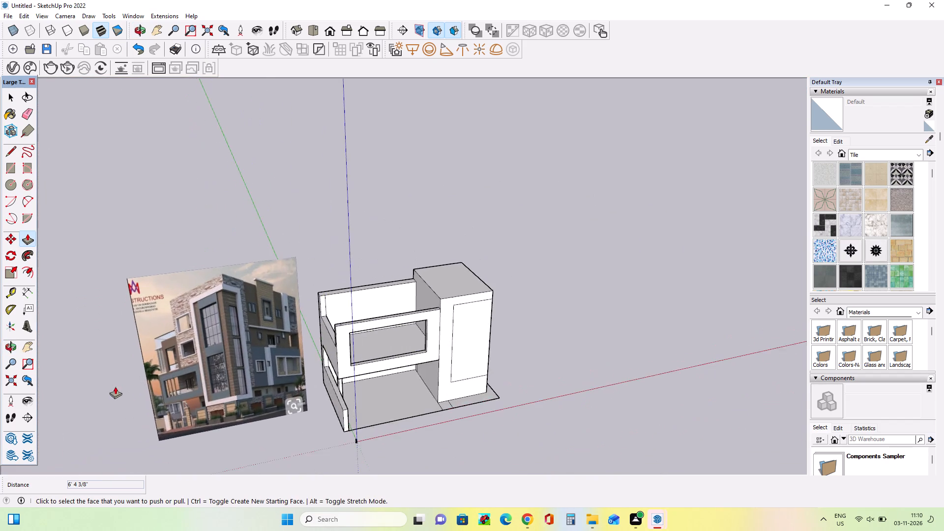
scroll(170, 397, up, 8)
scroll(171, 398, down, 1)
scroll(171, 398, up, 7)
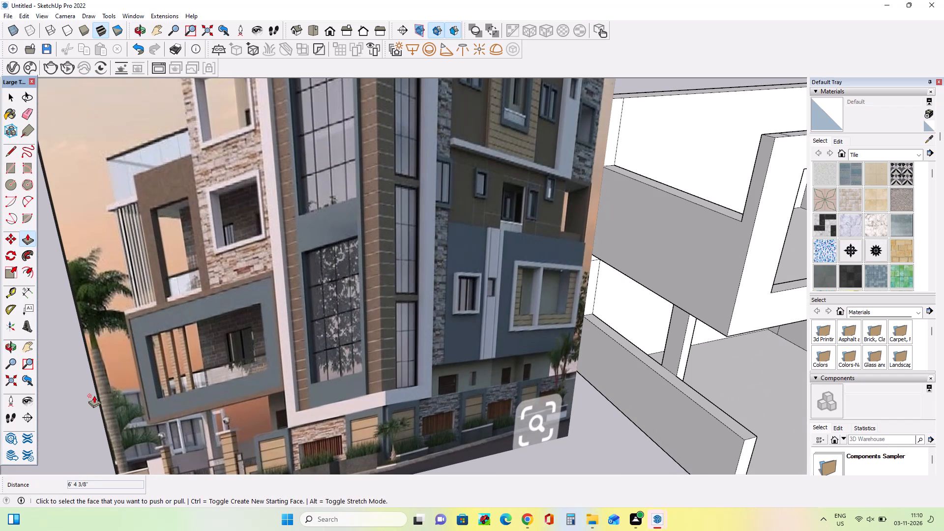
Offset the outline of the side wing's front wall face inward to form a narrow border around it.
scroll(94, 395, down, 17)
scroll(471, 441, up, 1)
middle_drag(466, 421, 413, 304)
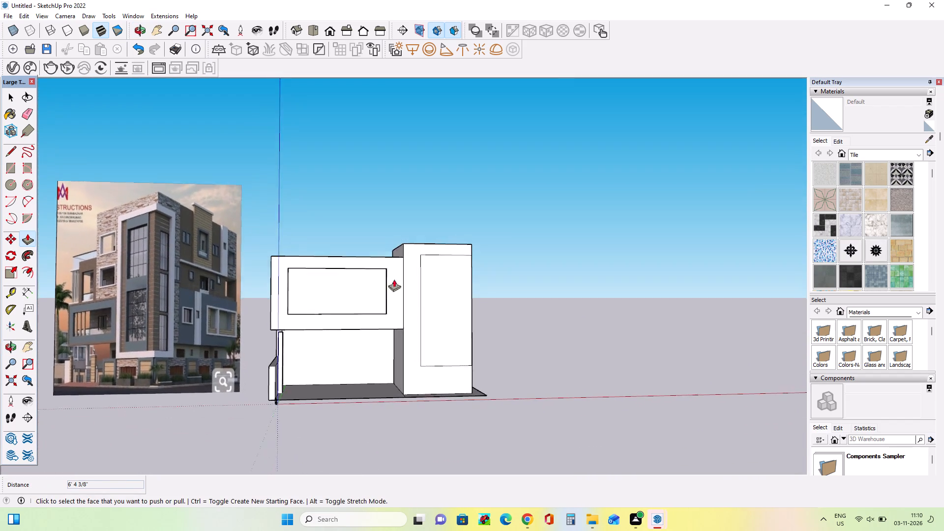
scroll(362, 257, up, 8)
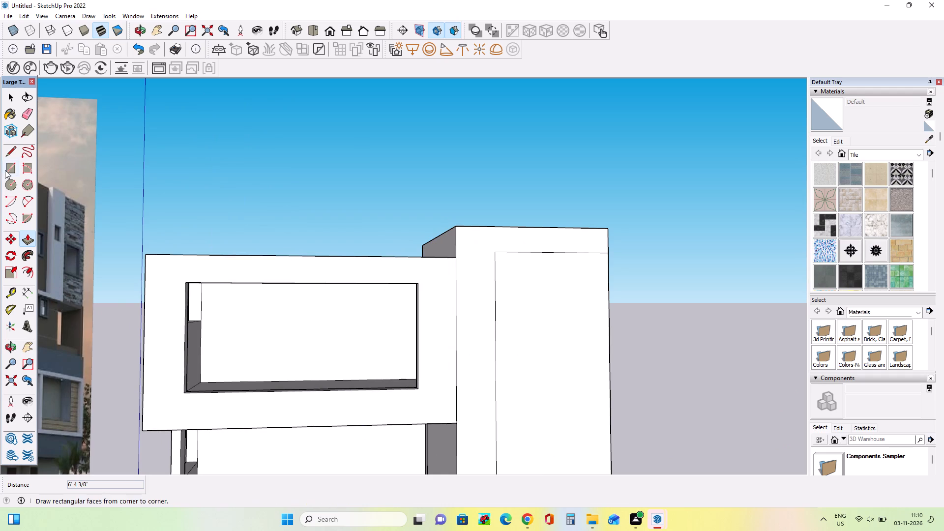
click(30, 272)
drag(162, 327, 166, 325)
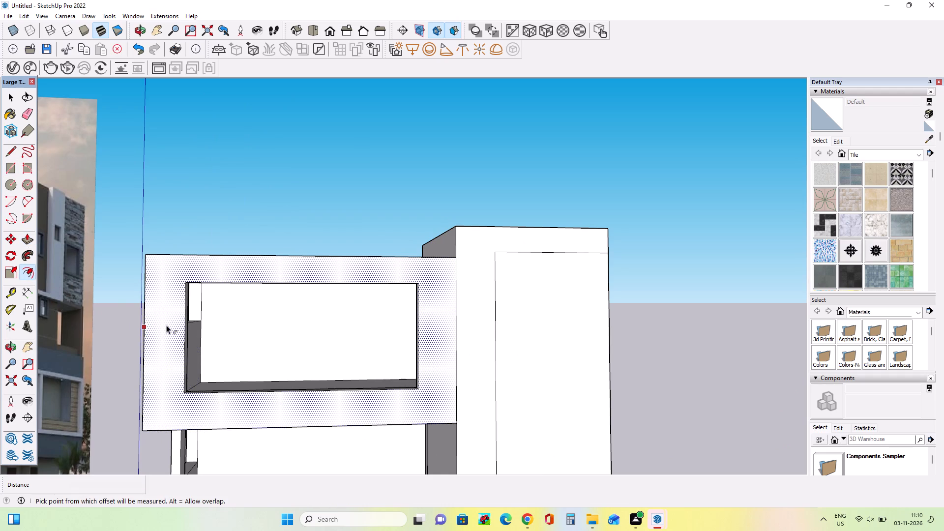
drag(166, 325, 149, 322)
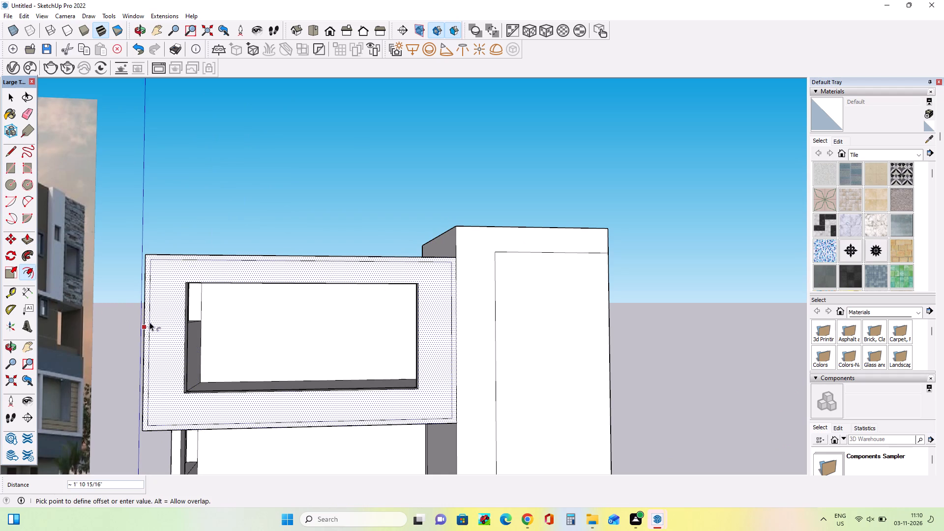
drag(149, 322, 147, 321)
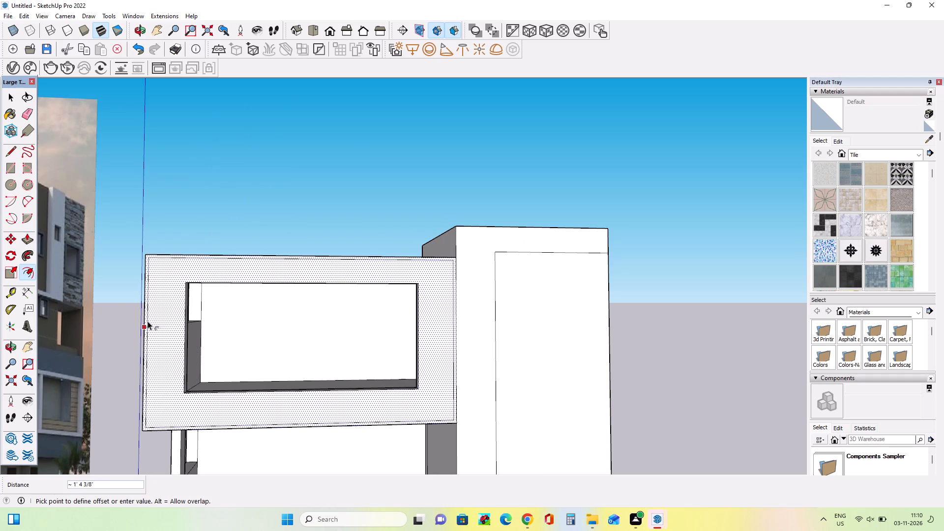
drag(147, 321, 149, 321)
Push/Pull the narrow border outward about 1' 5 5/8" so it frames the front wall.
middle_drag(306, 330, 324, 370)
scroll(184, 354, up, 4)
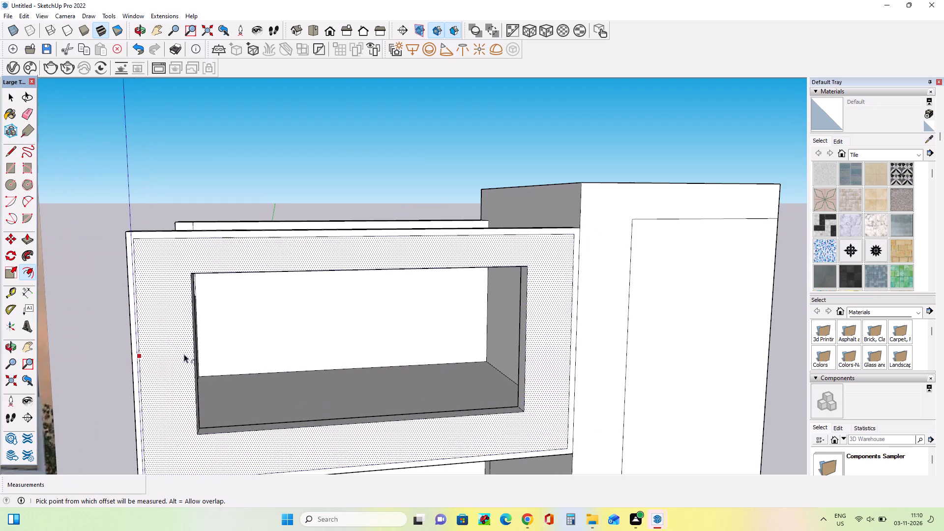
click(26, 235)
scroll(131, 282, up, 8)
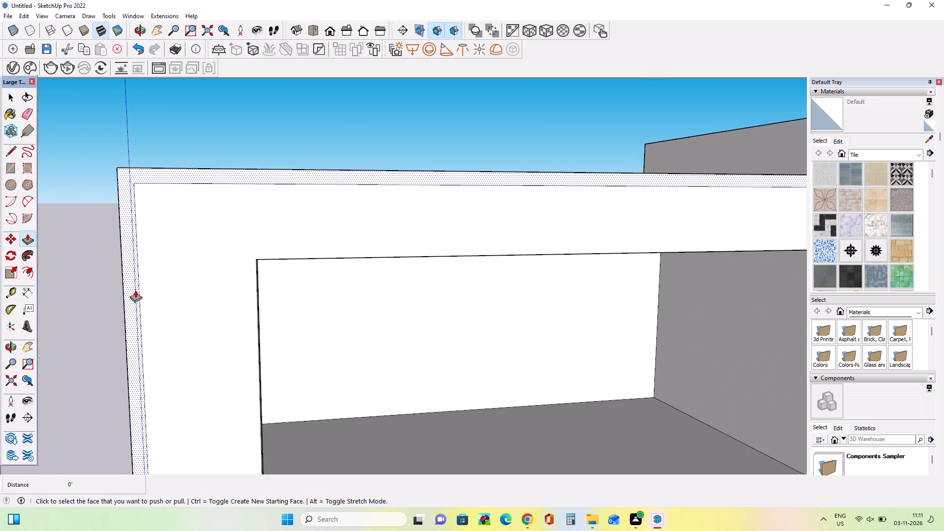
drag(135, 290, 139, 299)
Examine the framed front wall and its opening from several angles beside the reference image.
middle_drag(160, 305, 116, 292)
scroll(127, 257, down, 8)
scroll(127, 257, up, 1)
scroll(127, 257, down, 4)
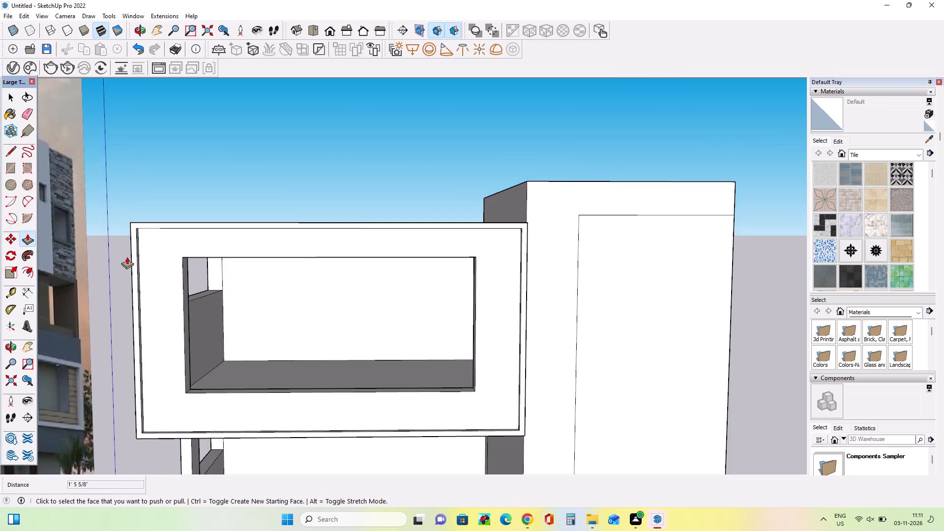
scroll(127, 257, down, 3)
middle_drag(259, 332, 275, 363)
scroll(170, 340, up, 2)
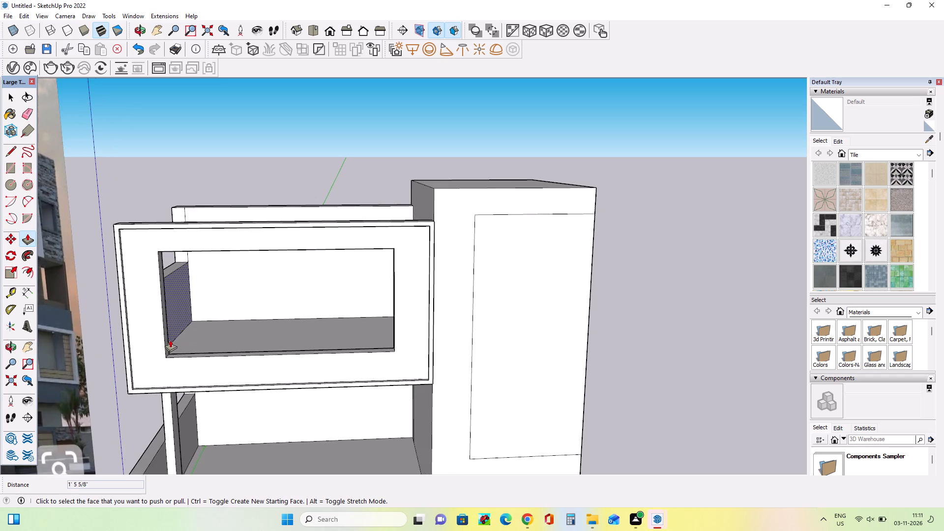
middle_drag(168, 357, 192, 394)
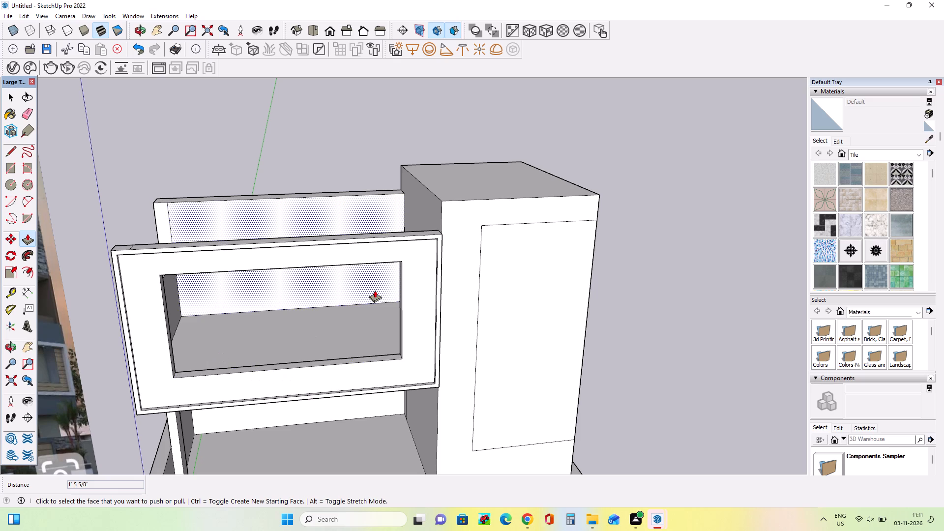
middle_drag(375, 291, 497, 252)
scroll(501, 252, down, 3)
middle_drag(504, 293, 387, 260)
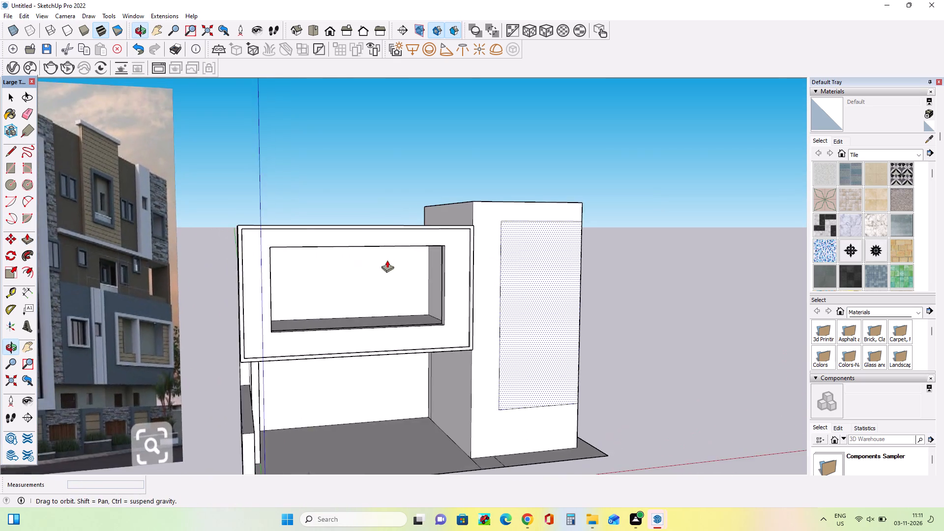
middle_drag(387, 260, 401, 268)
scroll(372, 233, up, 3)
middle_drag(371, 235, 376, 220)
scroll(353, 231, up, 4)
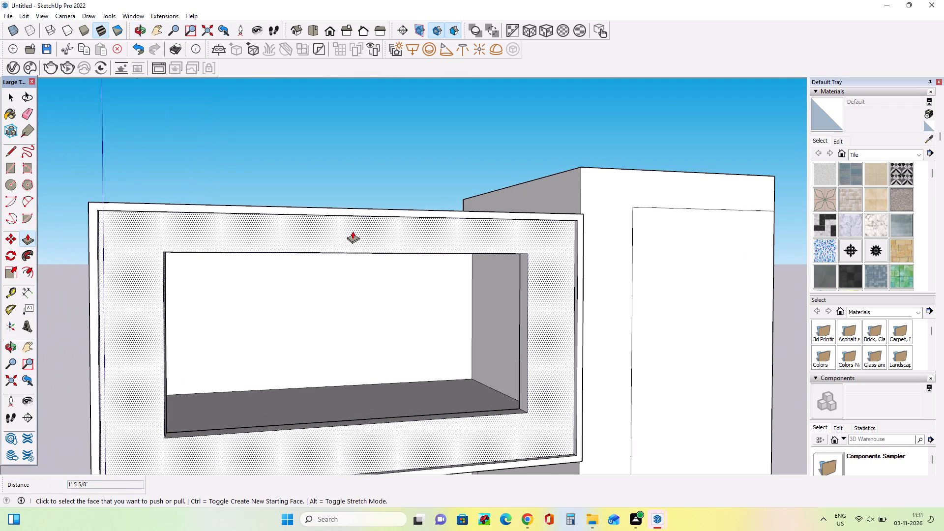
middle_drag(353, 231, 339, 259)
scroll(356, 231, down, 8)
middle_drag(389, 241, 384, 290)
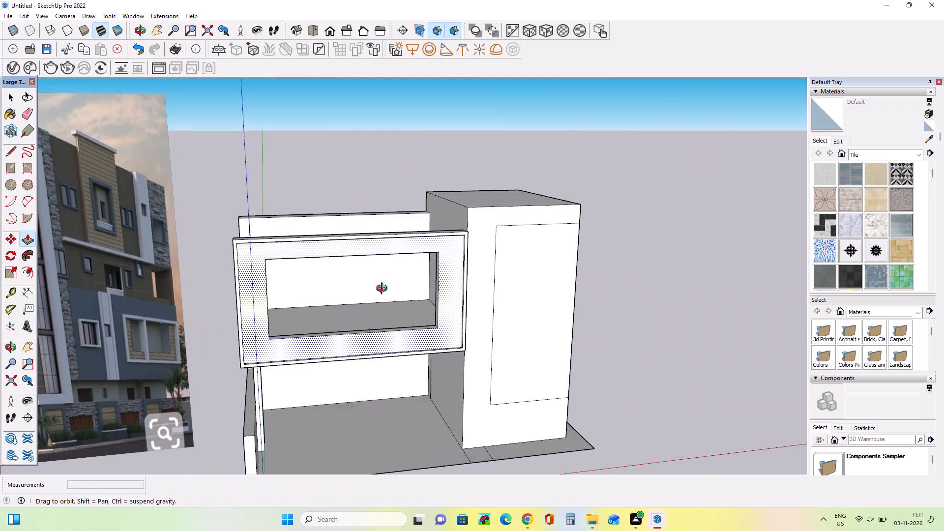
middle_drag(384, 290, 379, 307)
scroll(328, 341, up, 4)
middle_drag(328, 341, 331, 368)
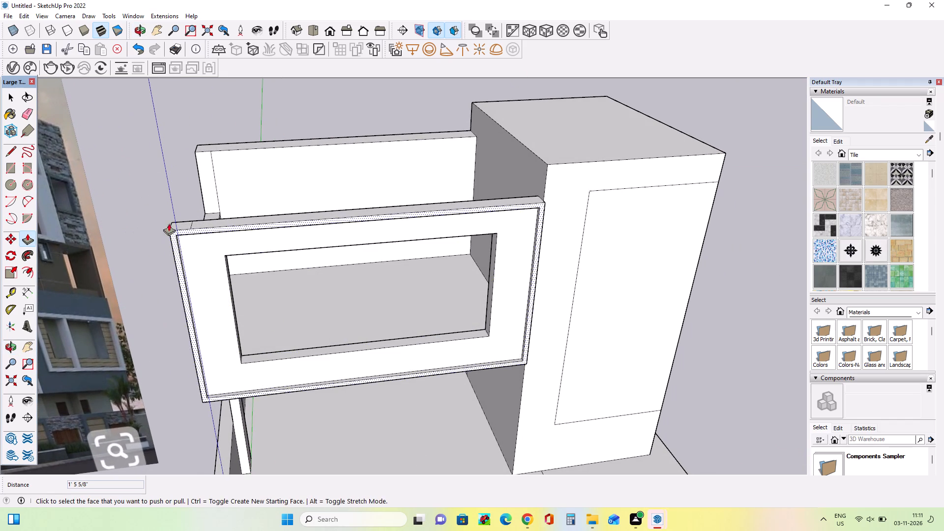
middle_drag(208, 225, 232, 168)
middle_drag(215, 204, 220, 184)
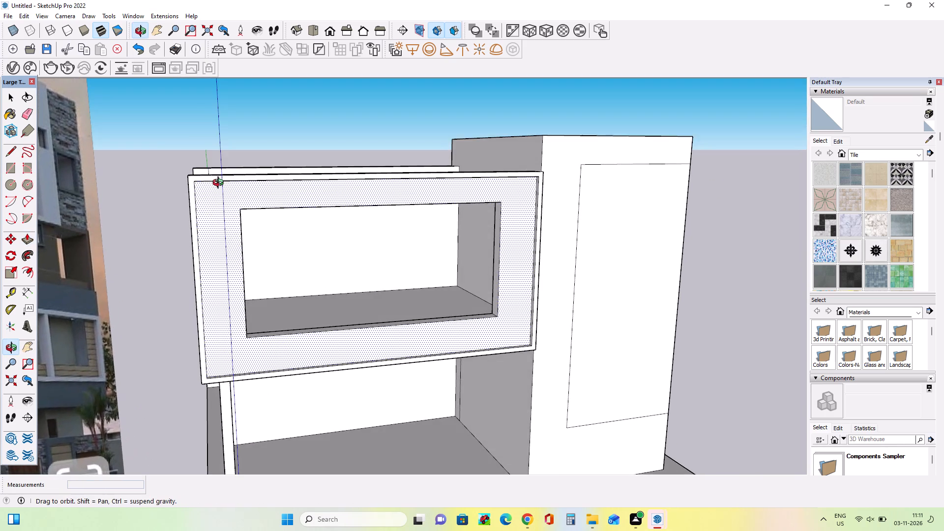
middle_drag(220, 184, 232, 249)
scroll(232, 249, down, 4)
scroll(284, 268, up, 1)
middle_drag(282, 259, 275, 198)
middle_drag(155, 219, 198, 223)
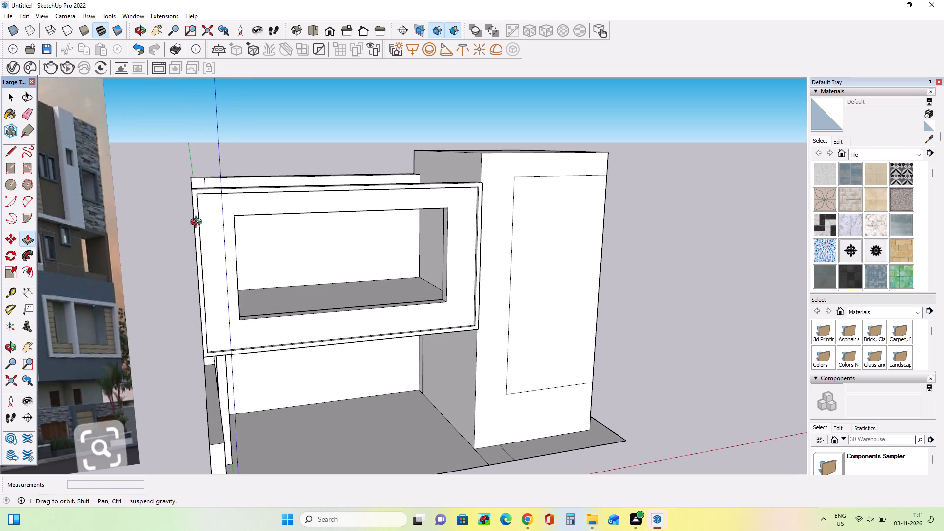
middle_drag(198, 223, 132, 250)
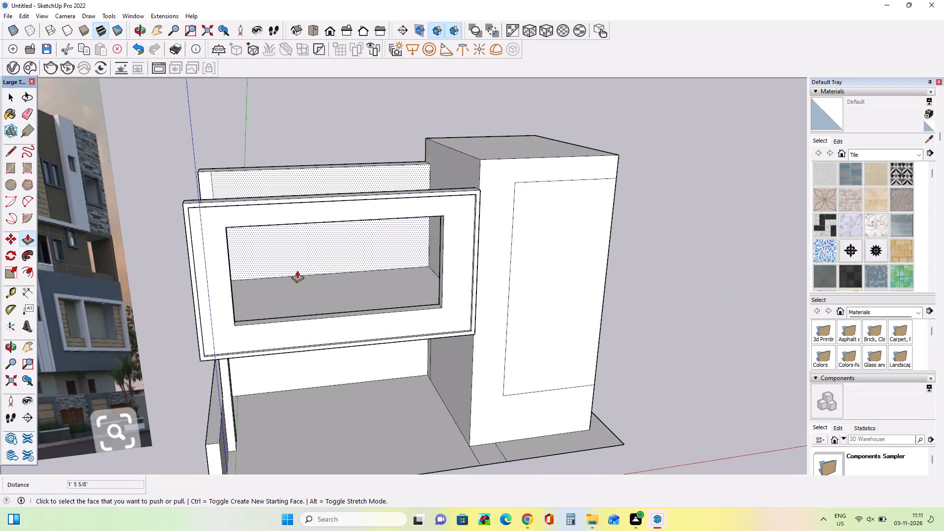
Enlarge the front opening, pushing its outer jamb slightly outward and its sill down about 1' 1 1/2".
middle_drag(269, 237, 320, 214)
scroll(424, 210, up, 2)
middle_drag(459, 236, 303, 254)
scroll(212, 303, up, 4)
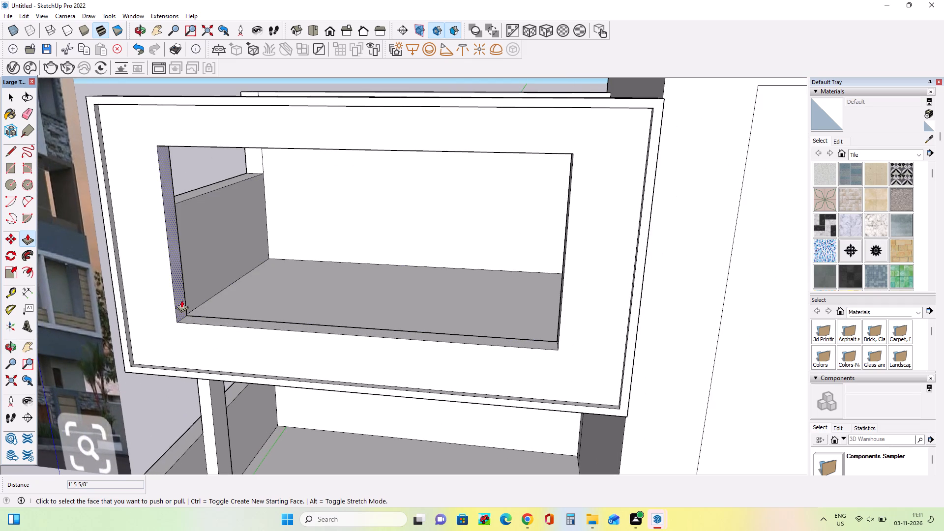
click(180, 300)
drag(201, 322, 200, 326)
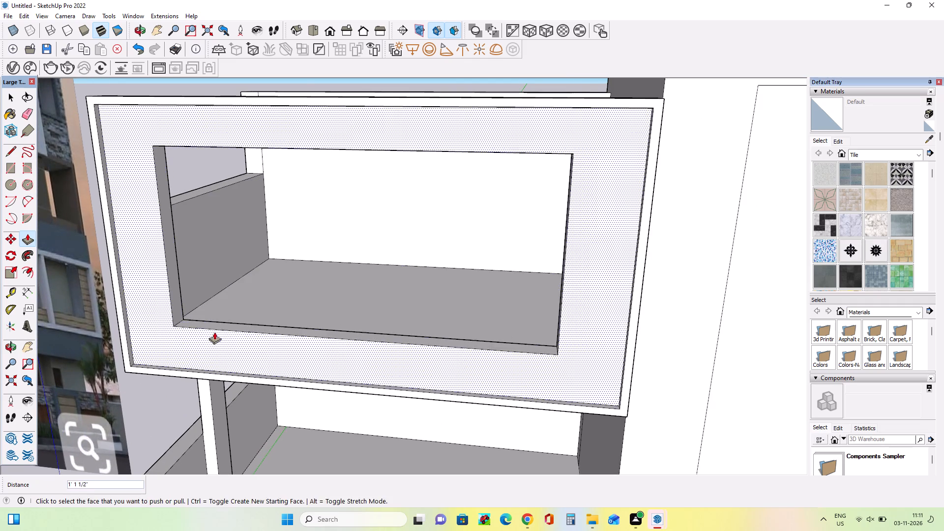
Draw a full-height vertical strip rectangle about 3' 2 7/8" wide across the front opening, near its outer jamb.
middle_drag(214, 332, 335, 304)
scroll(335, 304, down, 8)
middle_drag(392, 306, 289, 342)
click(10, 169)
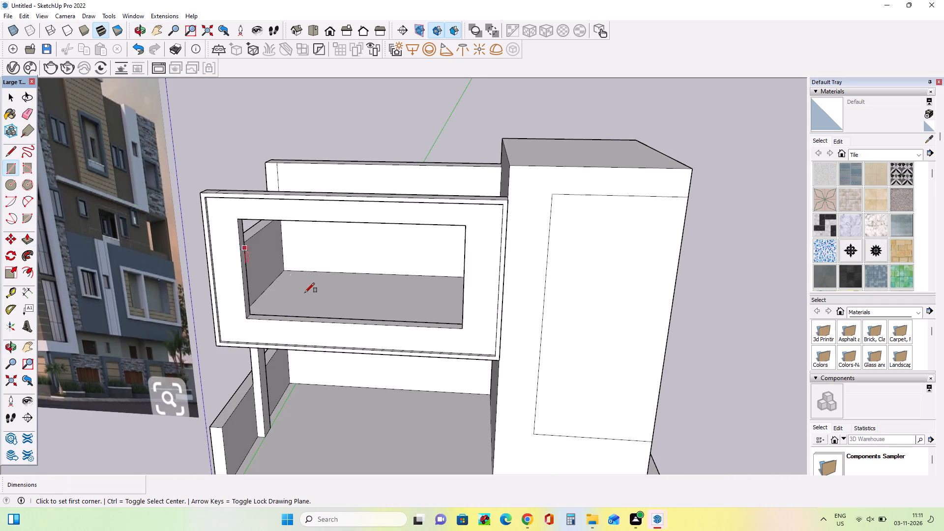
scroll(307, 296, down, 9)
scroll(280, 311, up, 3)
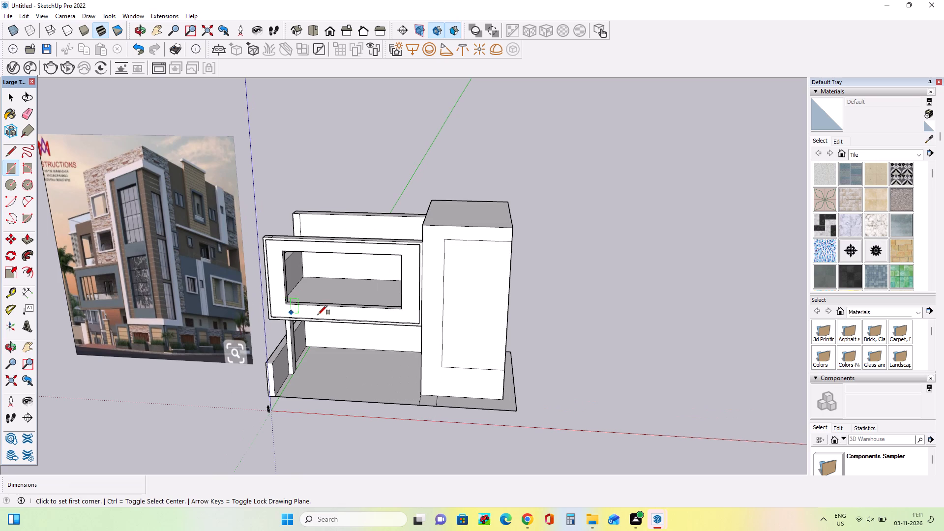
scroll(320, 315, up, 6)
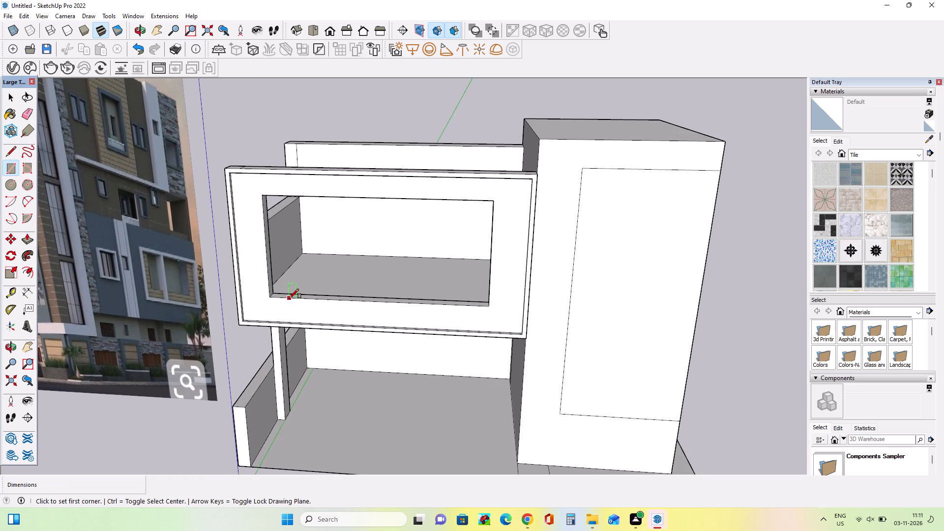
click(289, 298)
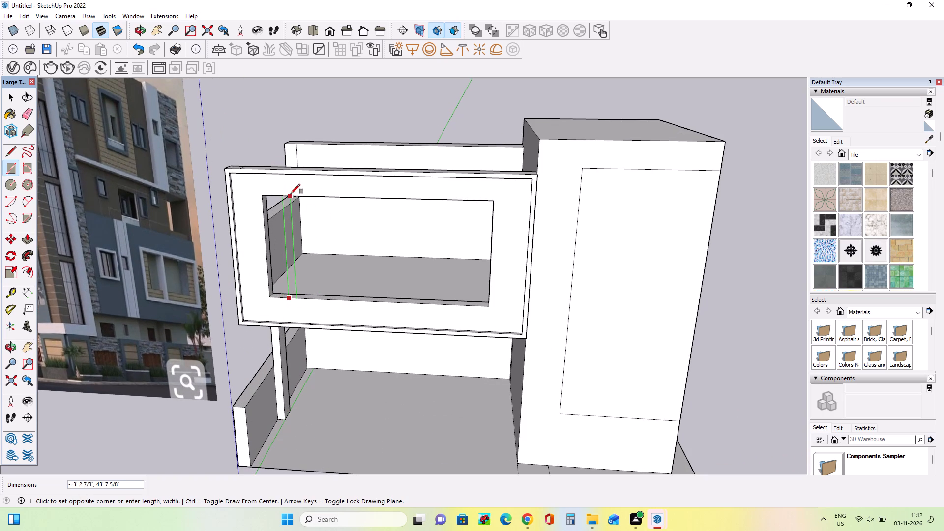
click(291, 194)
Copy the strip's two vertical edges toward the tall block twice, spaced about 9' 8 3/4" and another 9' 3 11/16".
middle_drag(374, 268, 374, 282)
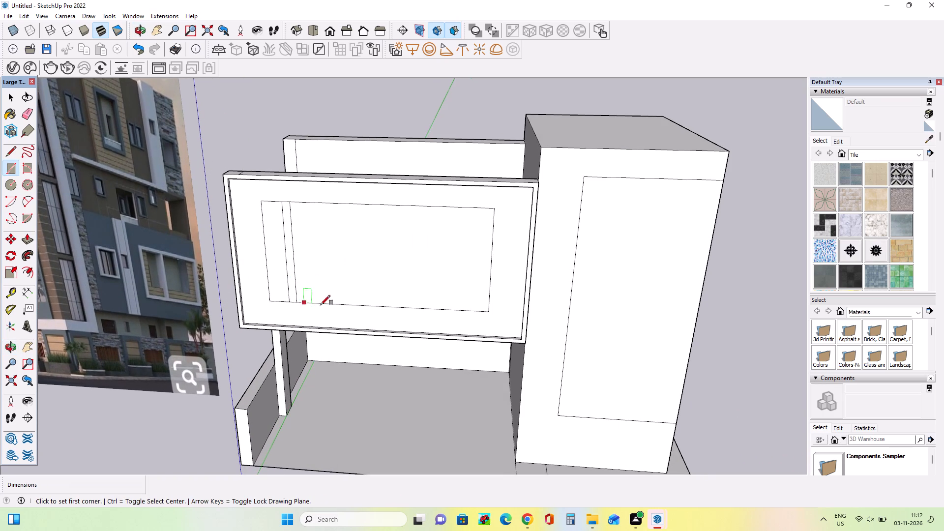
click(9, 98)
scroll(293, 273, up, 2)
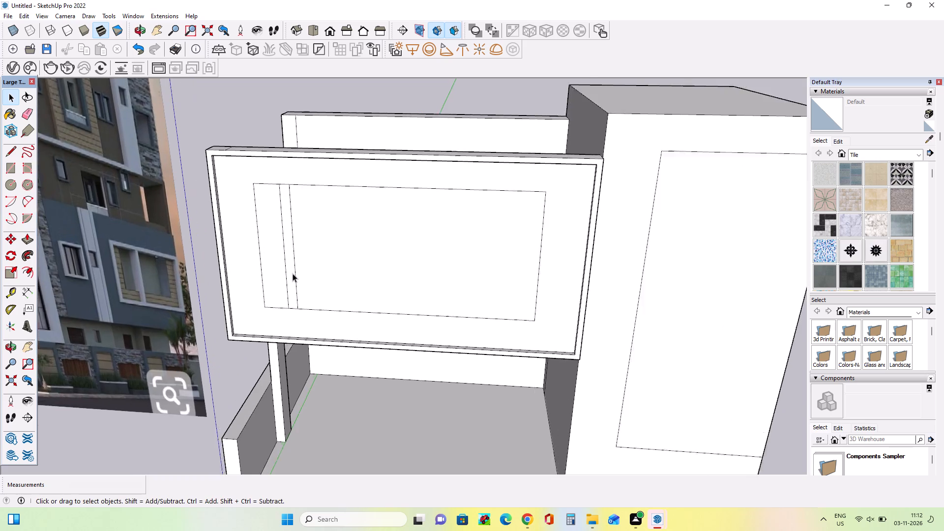
scroll(293, 273, up, 1)
middle_drag(293, 273, 344, 229)
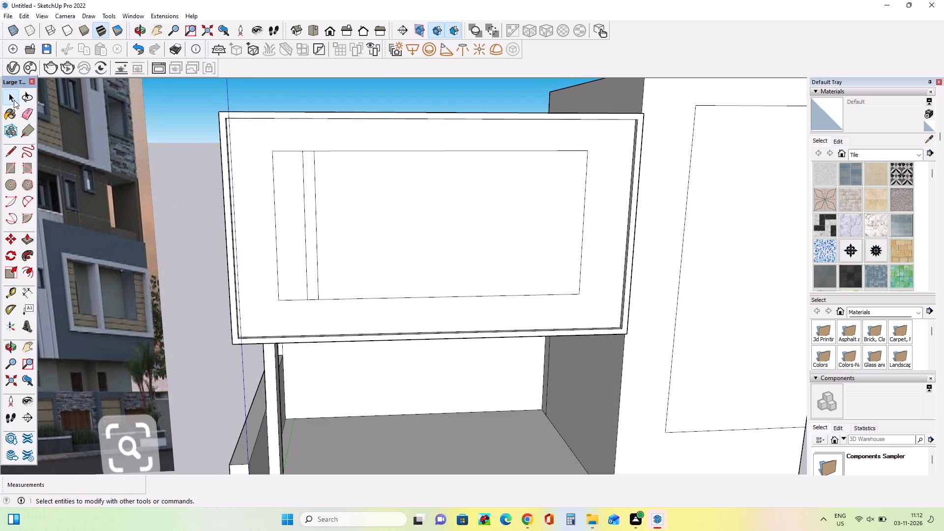
ctrl+click(308, 280)
ctrl+click(320, 293)
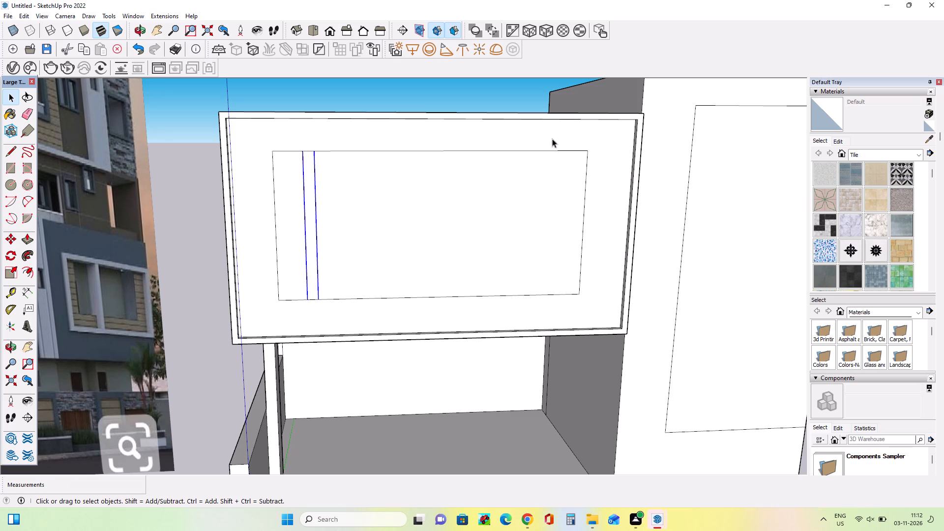
click(11, 240)
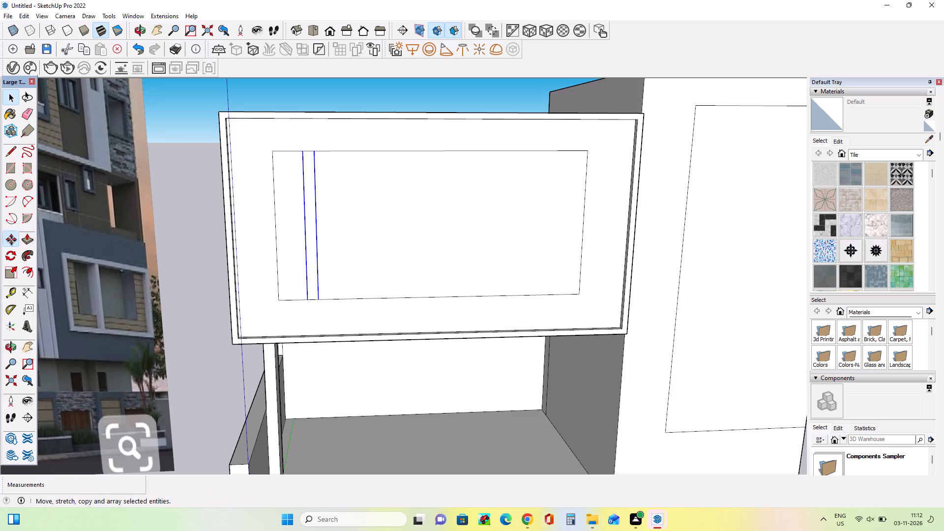
click(320, 299)
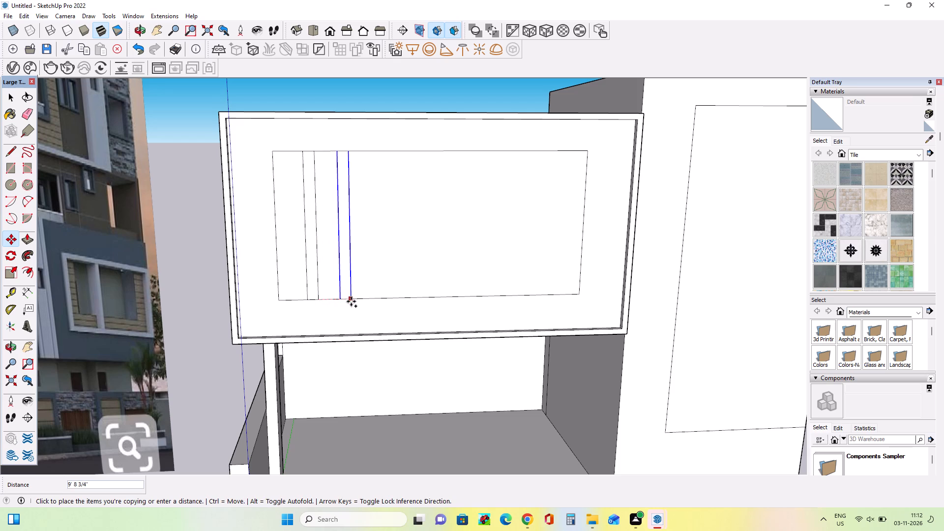
click(351, 301)
click(352, 301)
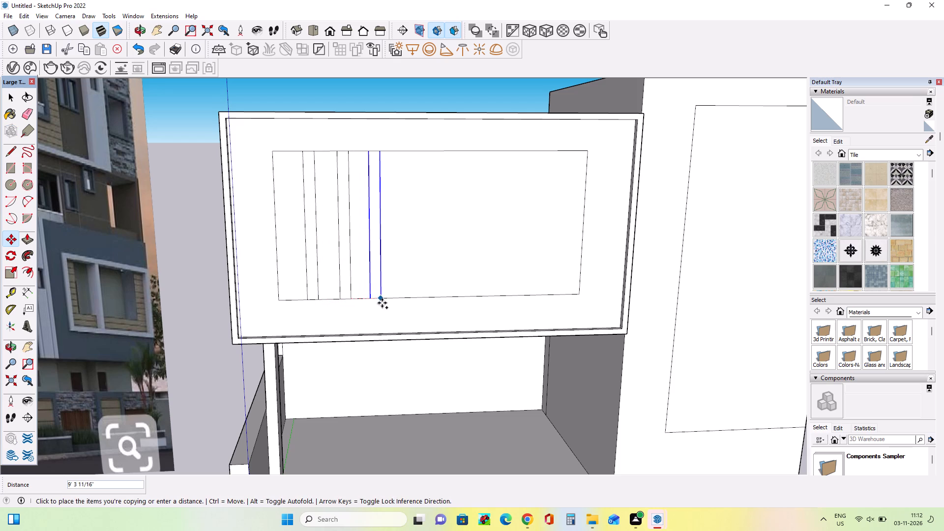
click(383, 303)
Select the large face filling the opening between the last vertical strip and the jamb nearest the tall block.
scroll(322, 271, down, 14)
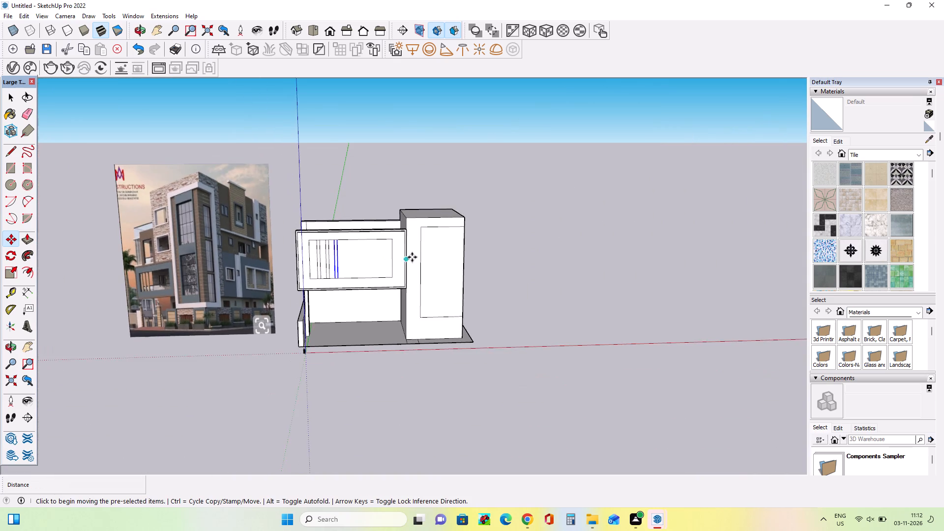
middle_drag(412, 265, 413, 309)
scroll(350, 258, up, 8)
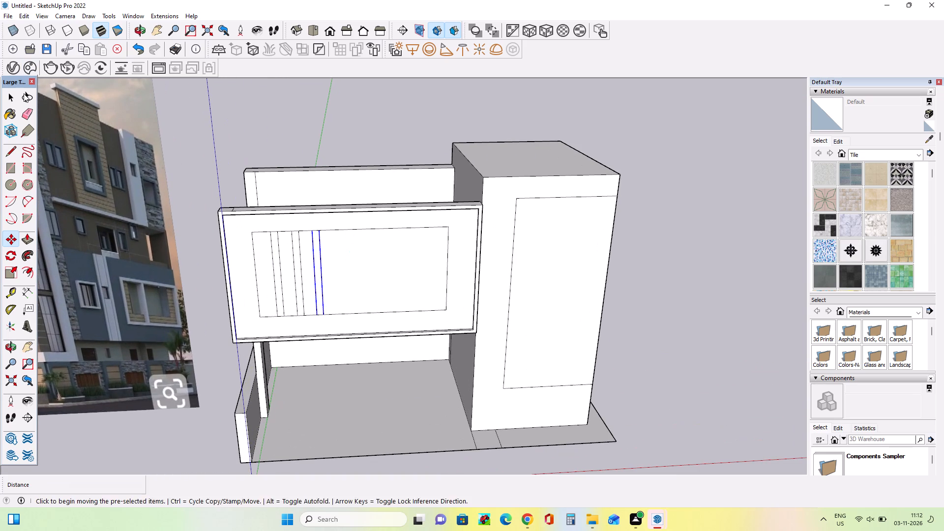
click(15, 95)
click(385, 308)
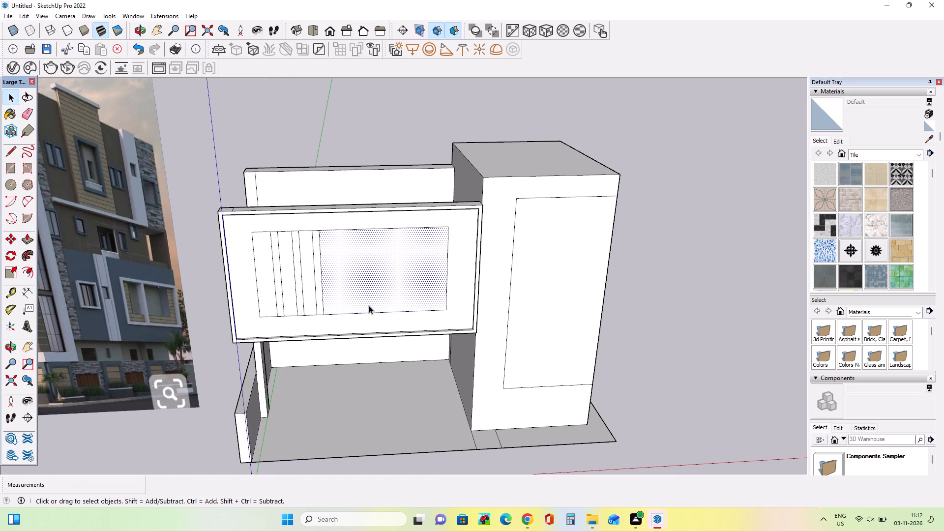
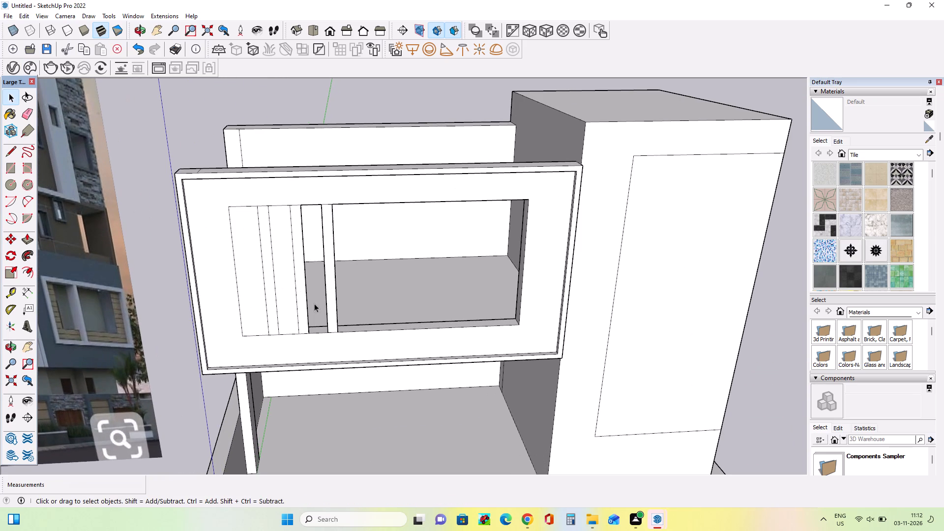
Delete the remaining infill faces between the two outermost vertical strips and between the outer jamb and the first strip.
click(283, 276)
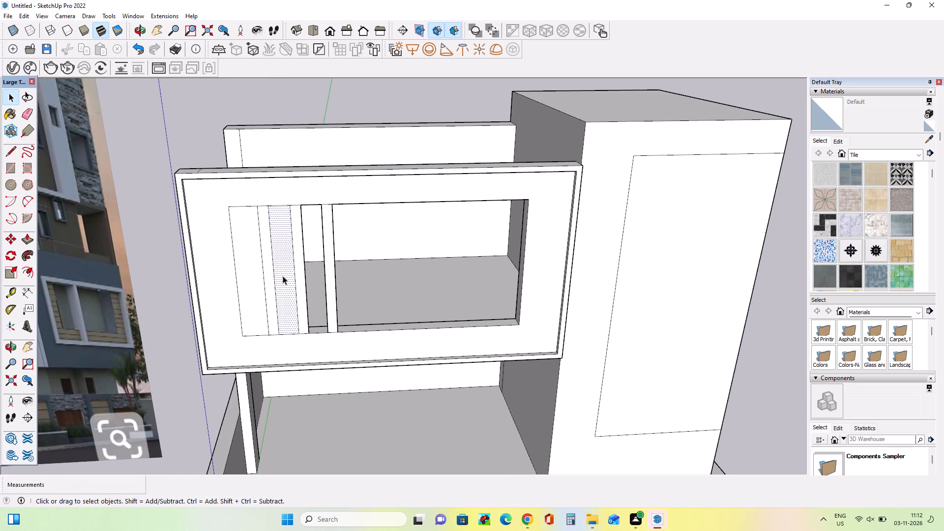
key(Delete)
click(245, 273)
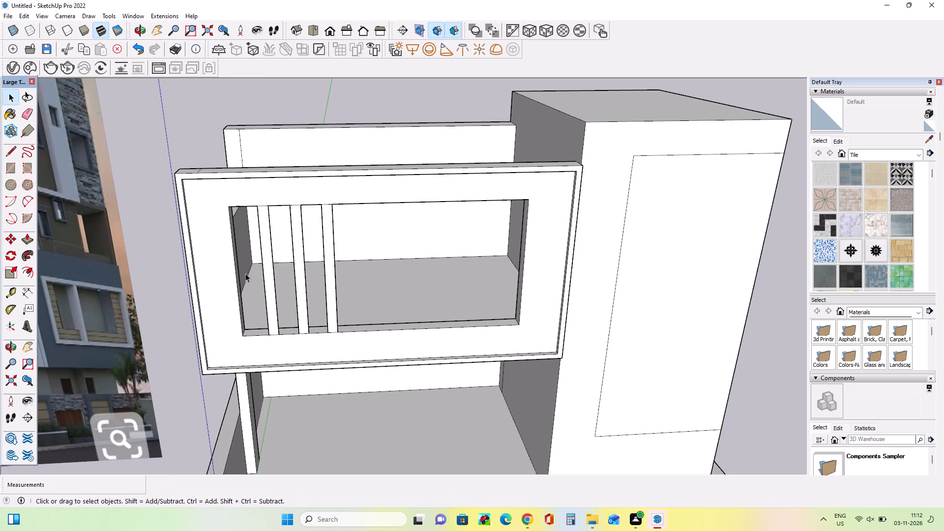
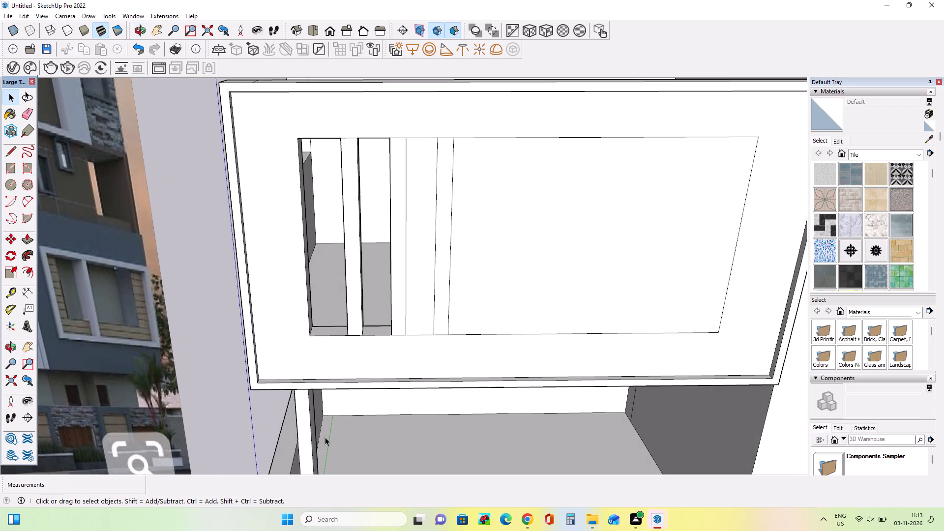
Delete the infill face between the second and third vertical strips and the large one beyond the third strip.
click(423, 288)
key(Delete)
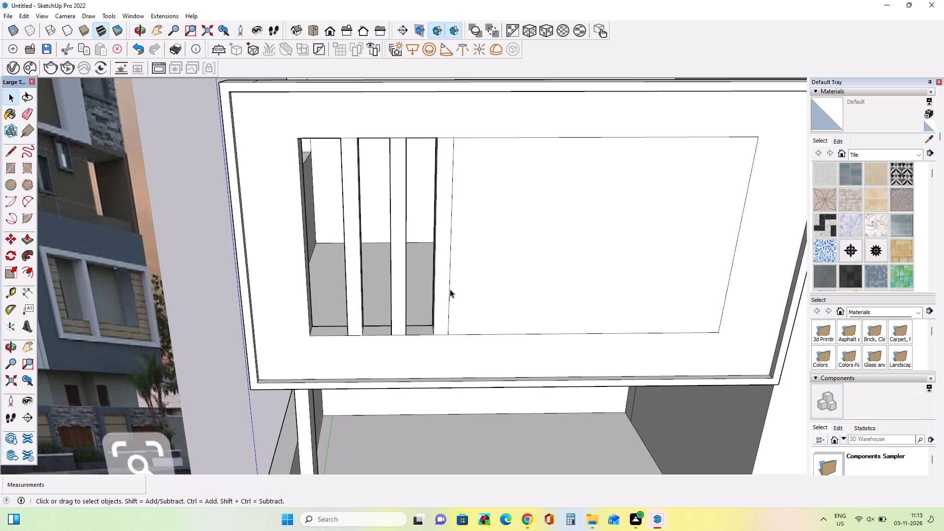
click(469, 298)
key(Delete)
Inspect the opened balcony frame and its vertical strips from several sides and compare them with the balcony in the reference image.
middle_drag(413, 320, 26, 340)
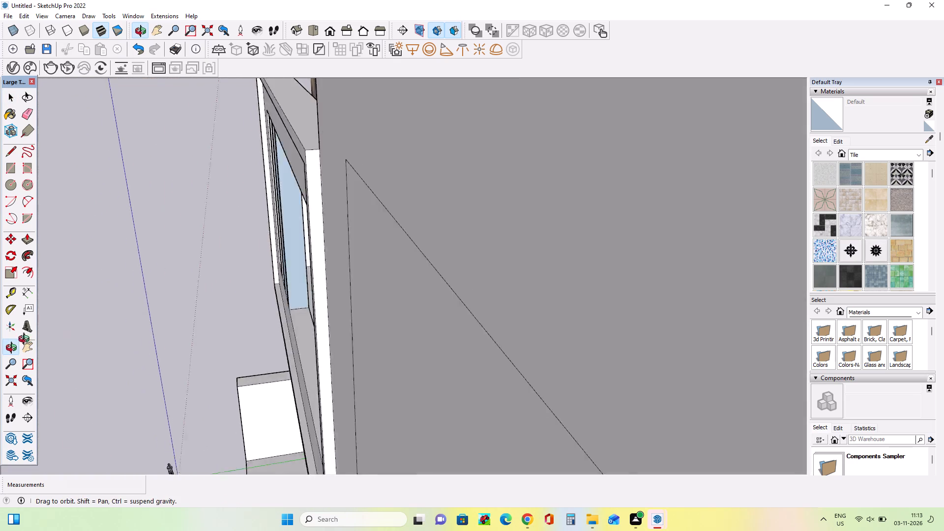
middle_drag(26, 340, 0, 371)
middle_drag(227, 314, 51, 388)
scroll(516, 192, up, 4)
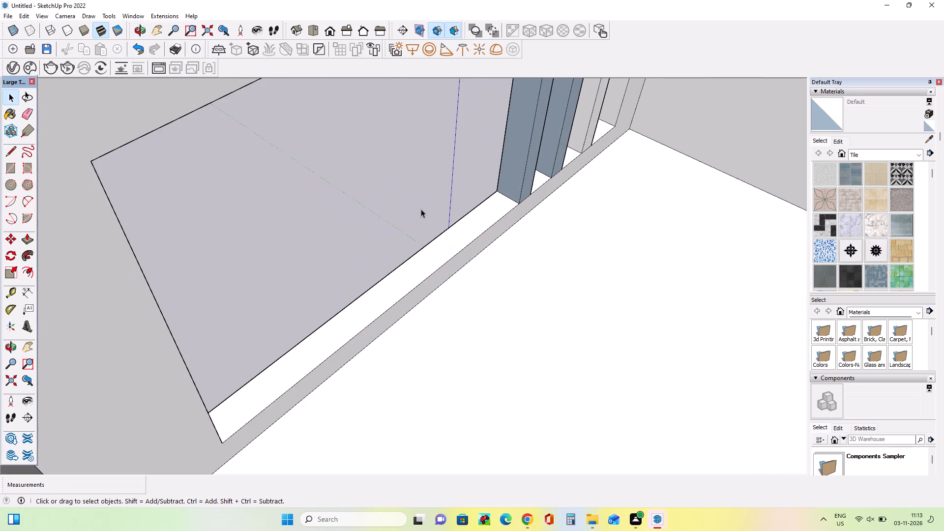
middle_drag(265, 283, 578, 304)
scroll(578, 304, down, 5)
scroll(349, 270, down, 10)
middle_drag(398, 250, 560, 143)
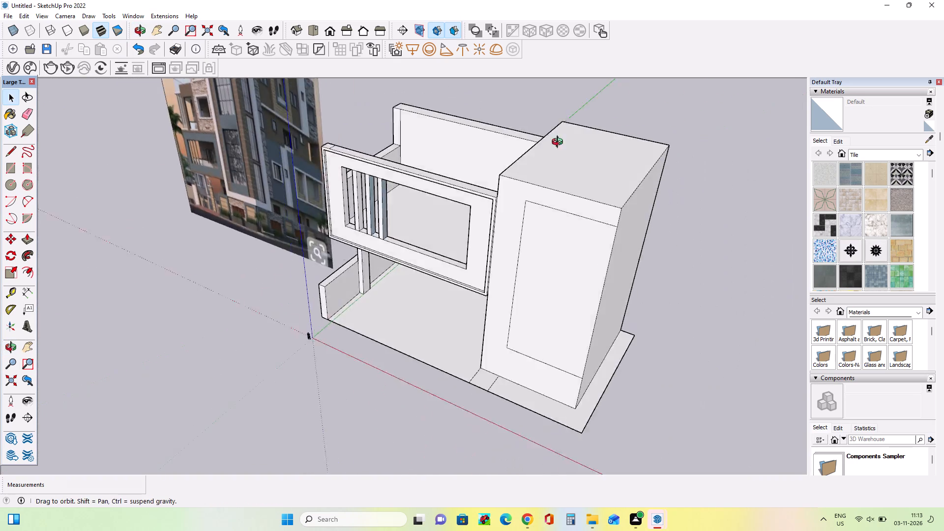
middle_drag(560, 143, 596, 74)
scroll(403, 149, up, 3)
middle_drag(329, 255, 387, 271)
scroll(387, 271, up, 1)
scroll(397, 276, down, 4)
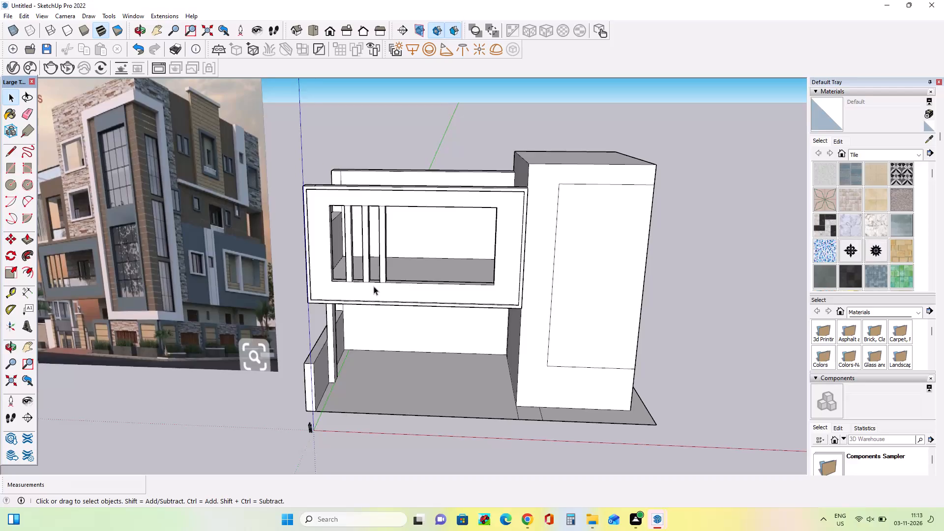
scroll(374, 286, down, 4)
middle_drag(374, 236, 423, 176)
scroll(273, 231, up, 3)
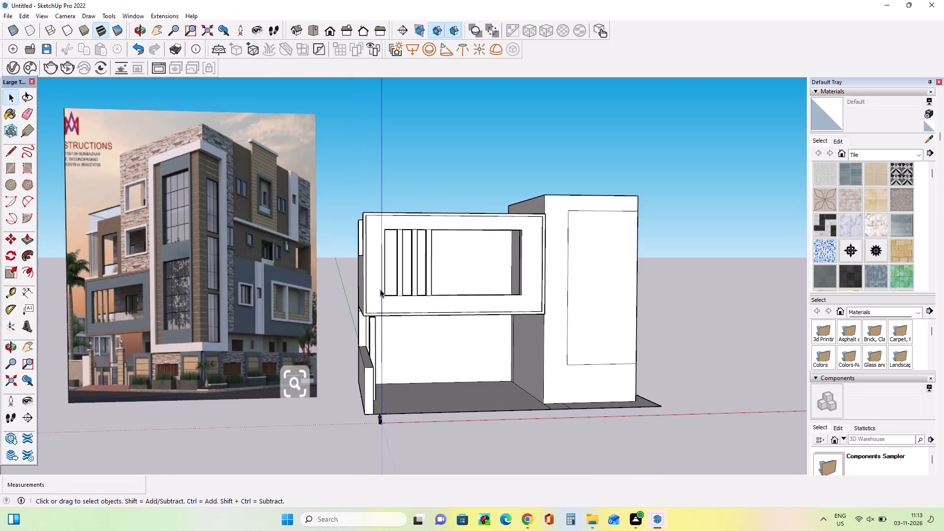
middle_drag(379, 294, 372, 320)
scroll(147, 313, up, 1)
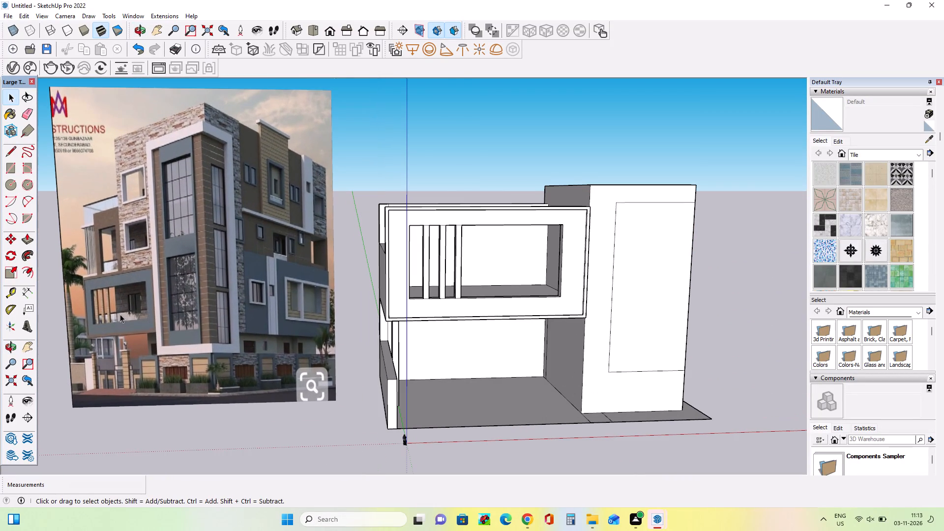
scroll(119, 313, up, 18)
scroll(119, 313, up, 3)
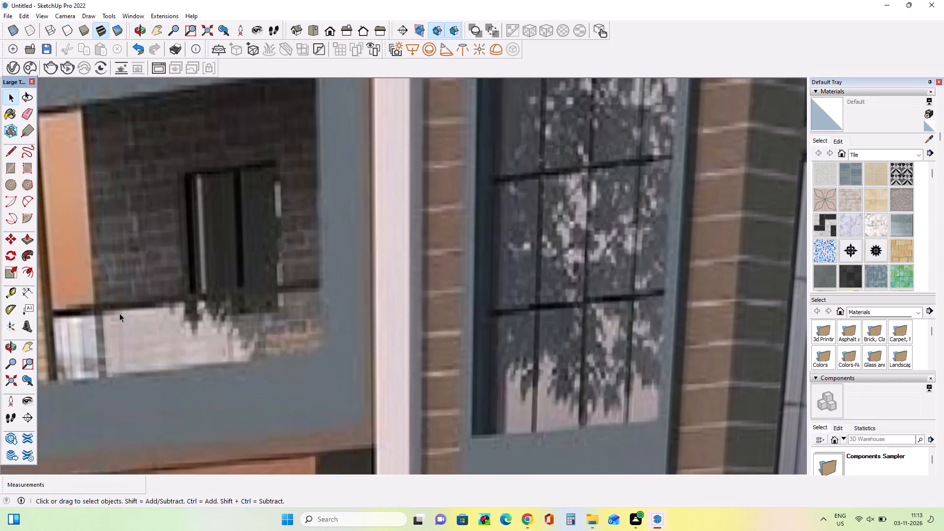
scroll(119, 313, down, 8)
scroll(119, 313, up, 1)
scroll(119, 313, down, 19)
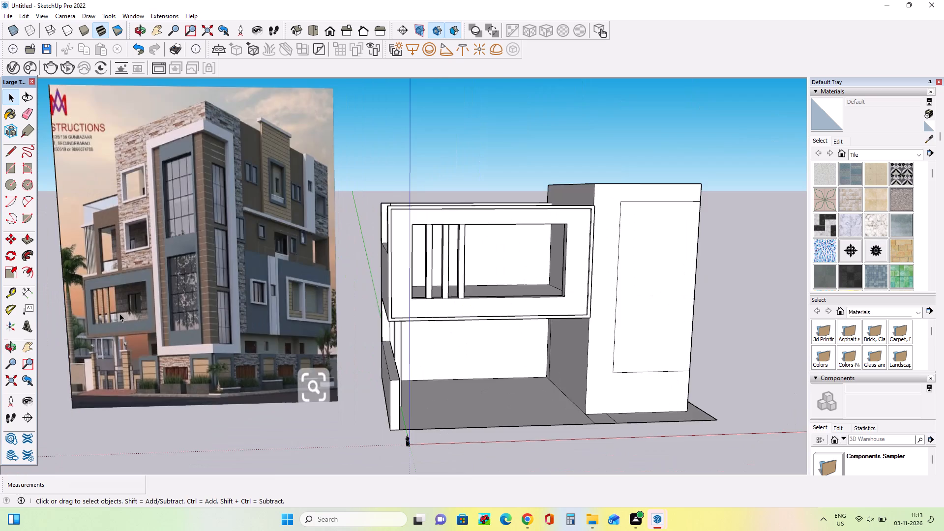
scroll(119, 313, down, 4)
Draw an upright window rectangle on the wall behind the framed balcony, near the middle of the wall.
middle_drag(347, 316, 382, 442)
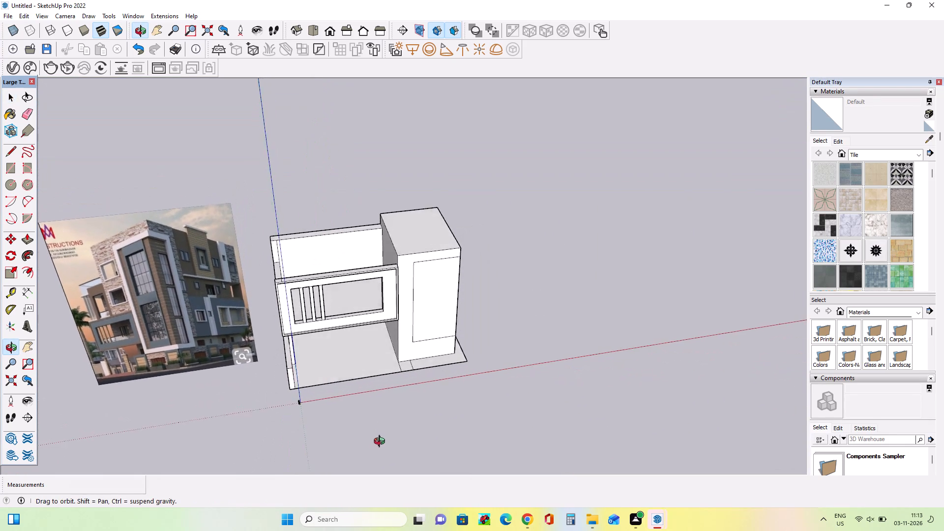
middle_drag(382, 442, 381, 450)
scroll(308, 276, up, 8)
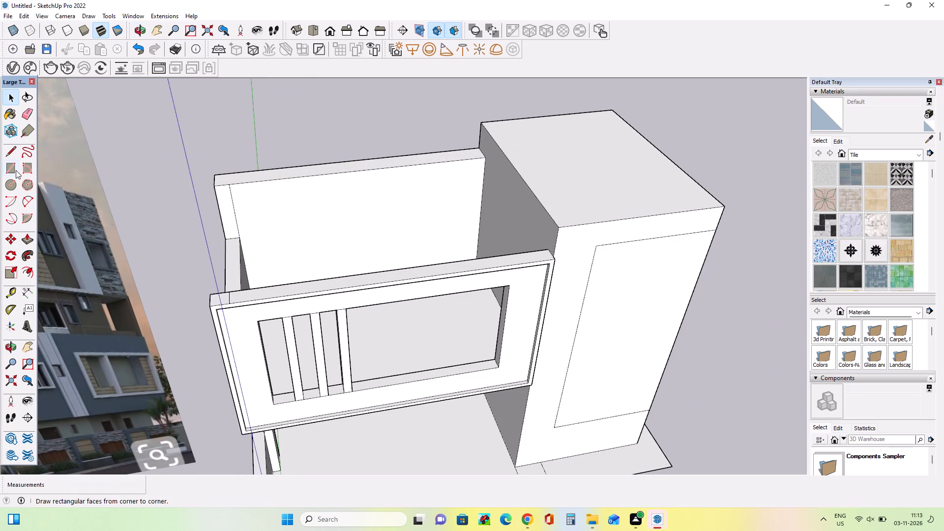
click(11, 170)
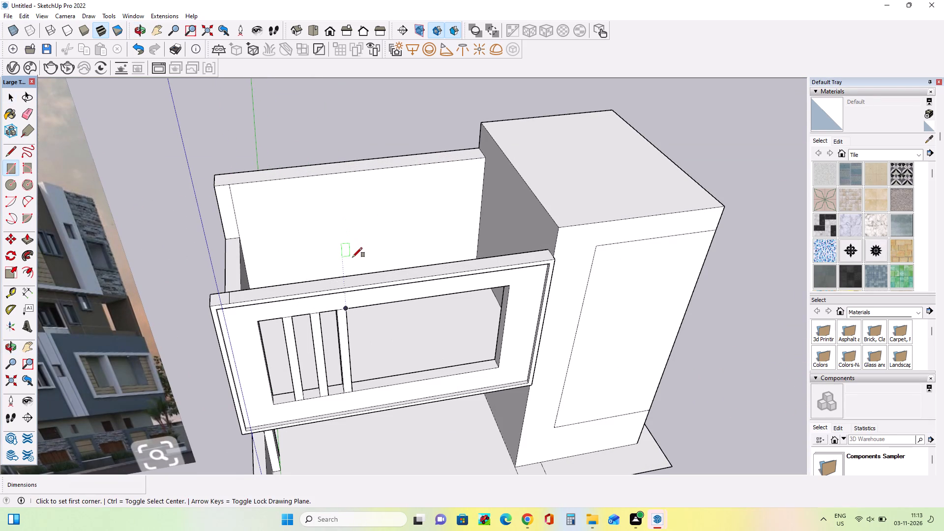
click(354, 271)
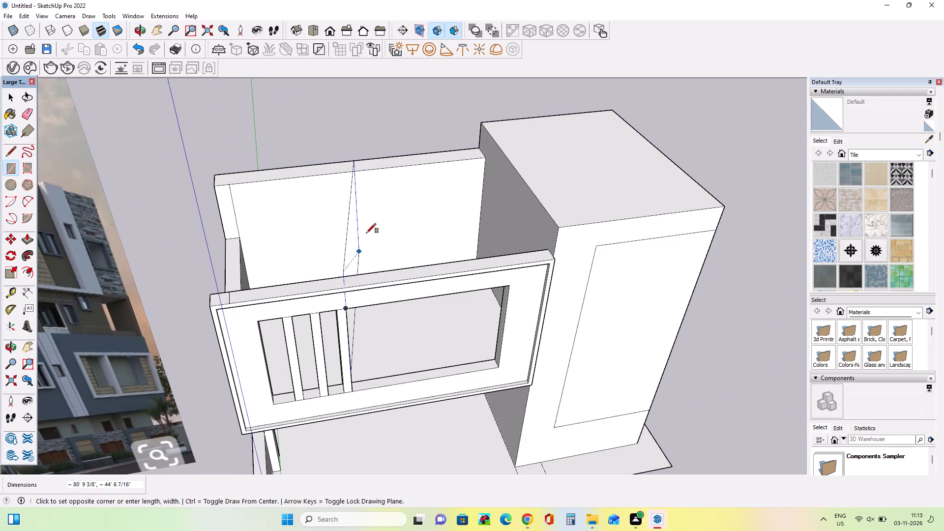
key(Escape)
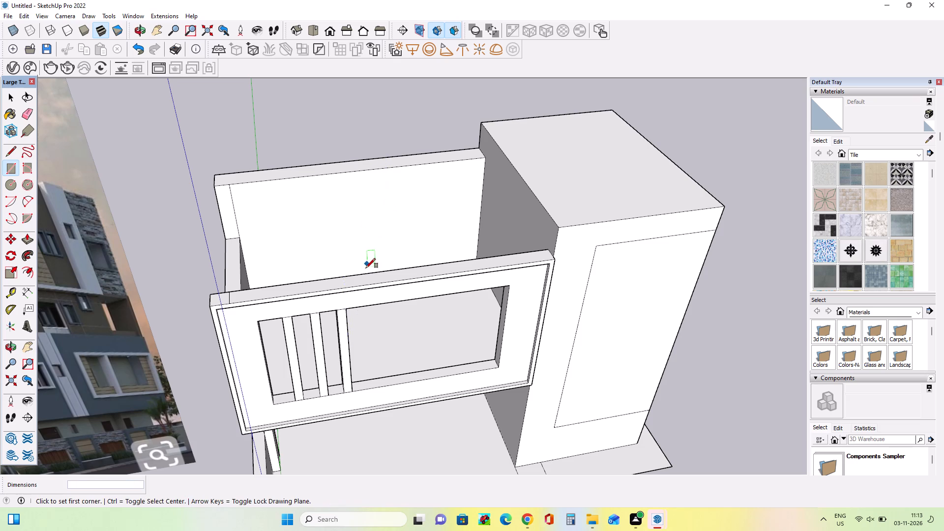
middle_drag(366, 267, 369, 332)
click(357, 243)
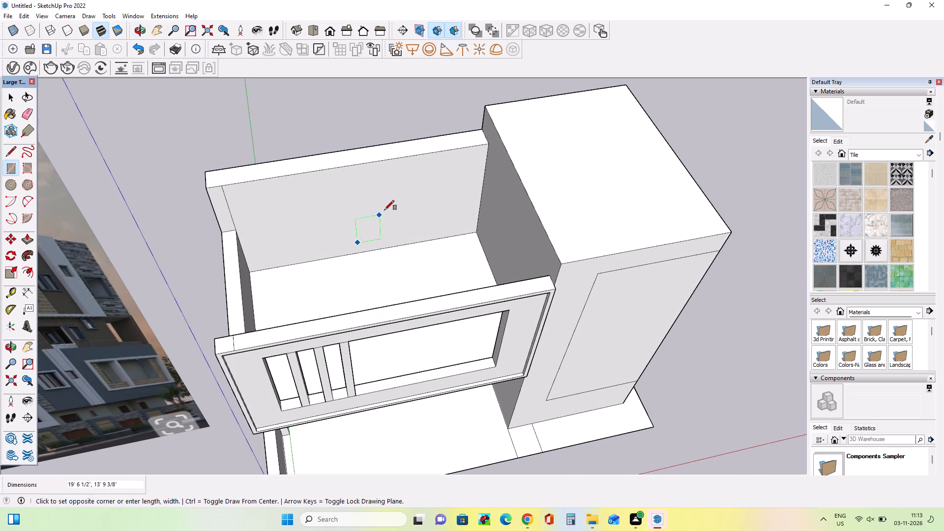
click(403, 175)
Compare the window outline behind the balcony strips with the balcony window in the reference image.
middle_drag(385, 279, 393, 270)
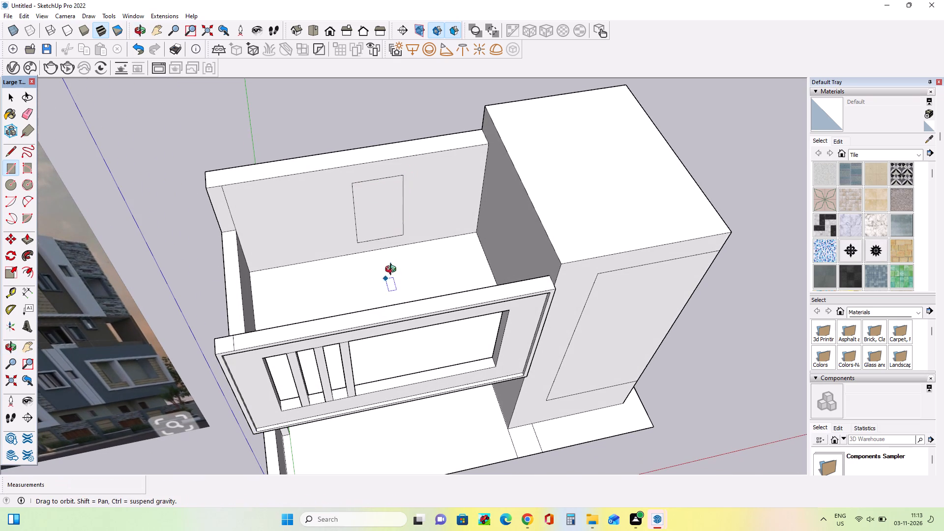
middle_drag(393, 270, 433, 81)
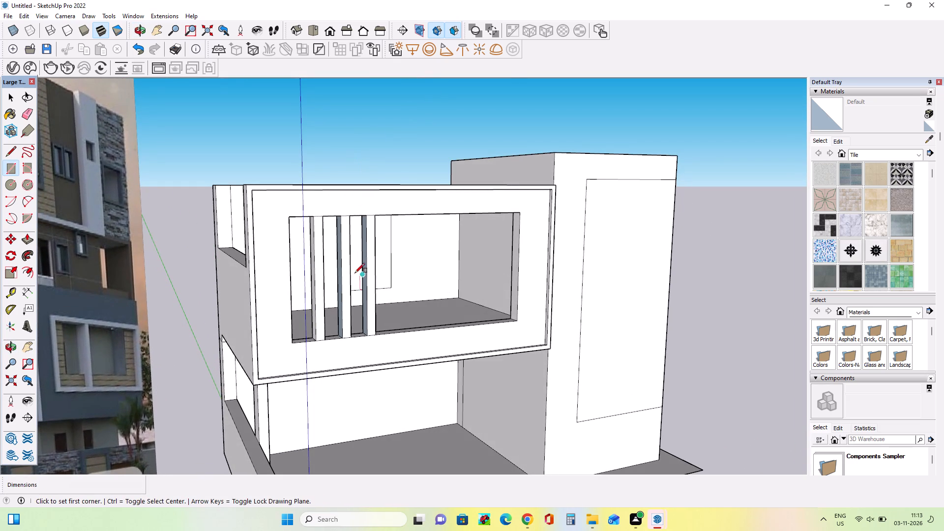
middle_drag(331, 277, 282, 295)
scroll(299, 288, up, 1)
scroll(282, 295, down, 9)
scroll(222, 291, up, 8)
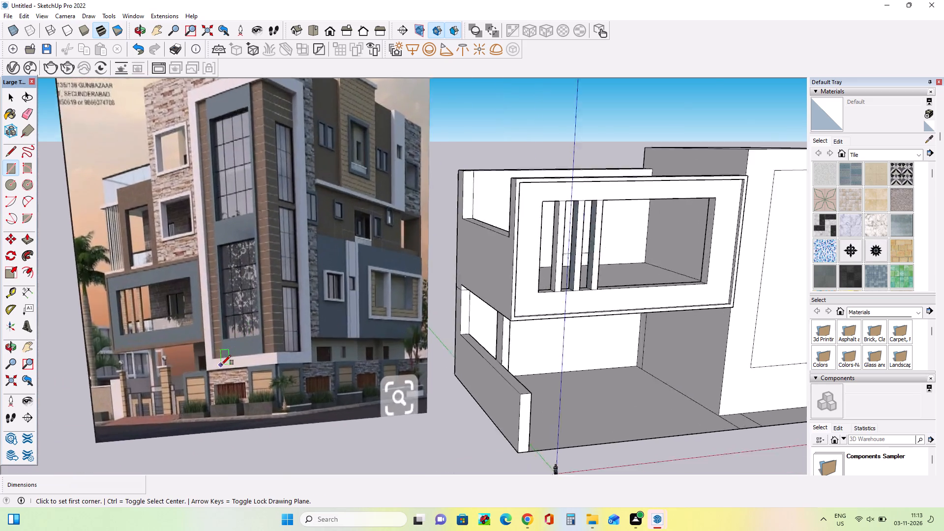
scroll(221, 365, up, 2)
scroll(118, 279, up, 5)
scroll(145, 267, down, 13)
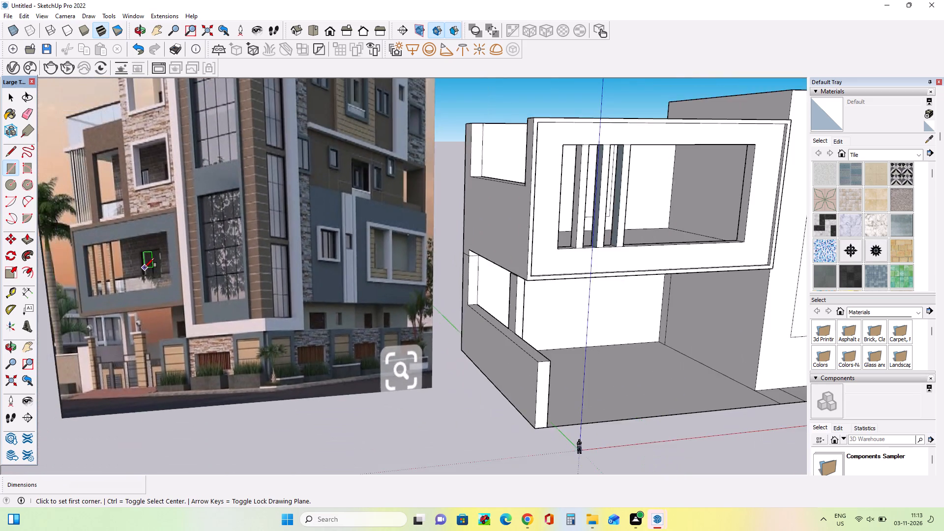
scroll(145, 267, down, 2)
middle_drag(470, 303, 436, 272)
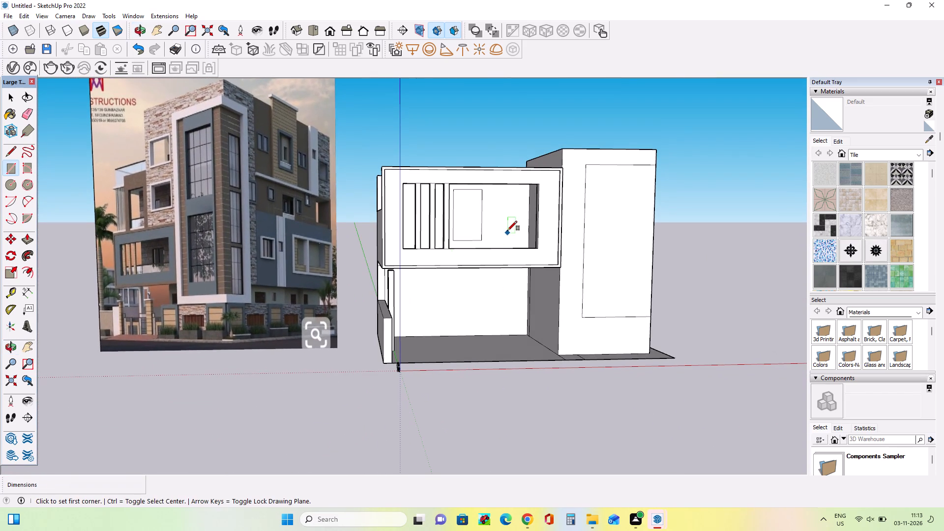
Offset the window rectangle's outline inward by about 8 inches to form its frame.
scroll(491, 206, up, 7)
middle_drag(493, 241, 479, 268)
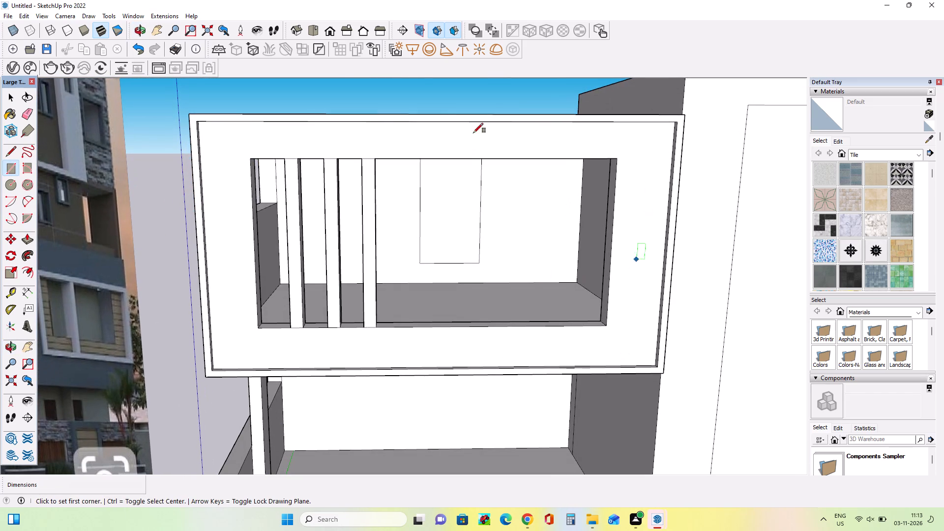
click(28, 272)
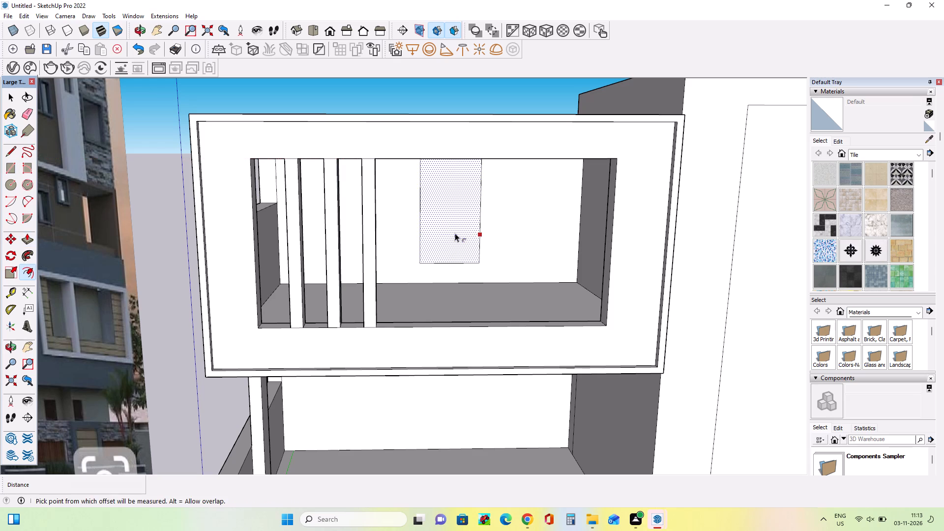
drag(441, 223, 423, 224)
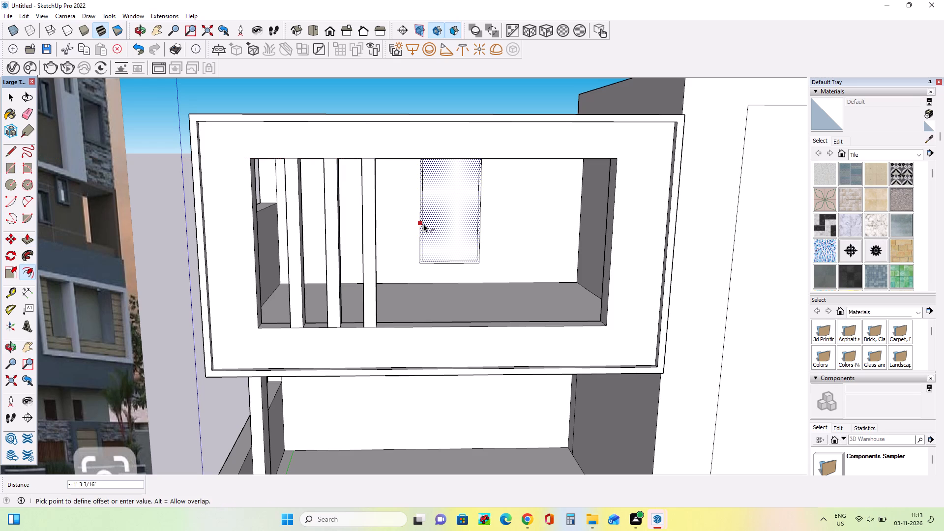
drag(423, 224, 422, 224)
drag(422, 224, 422, 224)
Draw a central vertical mullion rectangle about 11 inches wide and 38' 9" high between the window's inner top and bottom edges.
scroll(425, 226, up, 5)
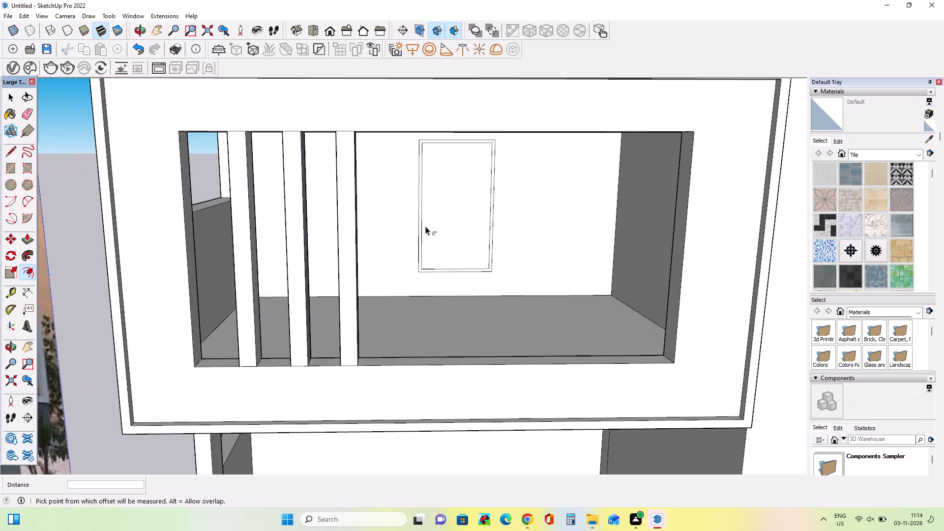
scroll(425, 226, up, 2)
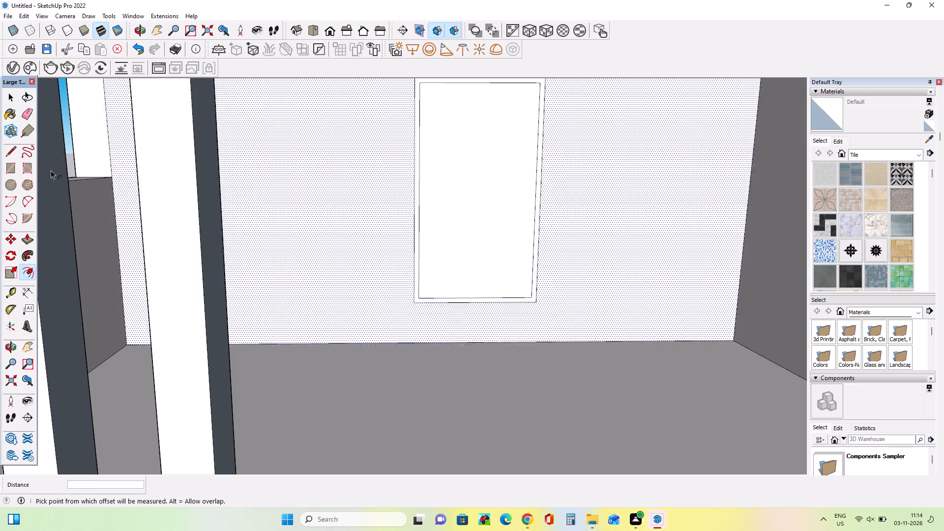
click(12, 172)
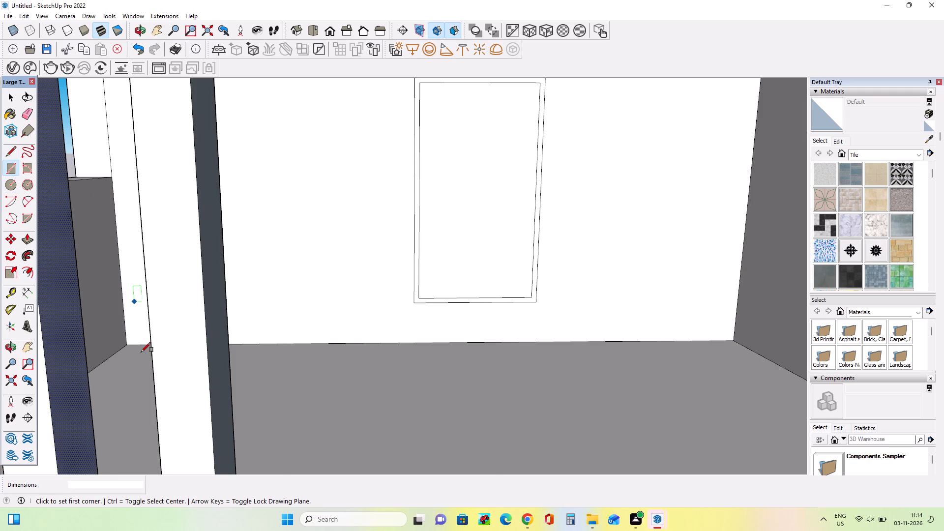
scroll(143, 352, down, 5)
middle_drag(388, 282, 416, 198)
scroll(326, 227, up, 3)
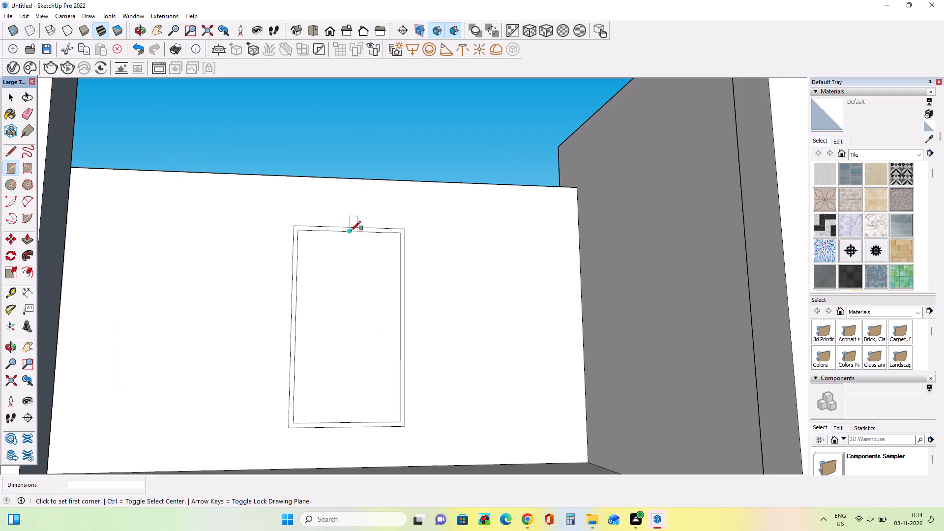
click(351, 232)
scroll(356, 422, up, 2)
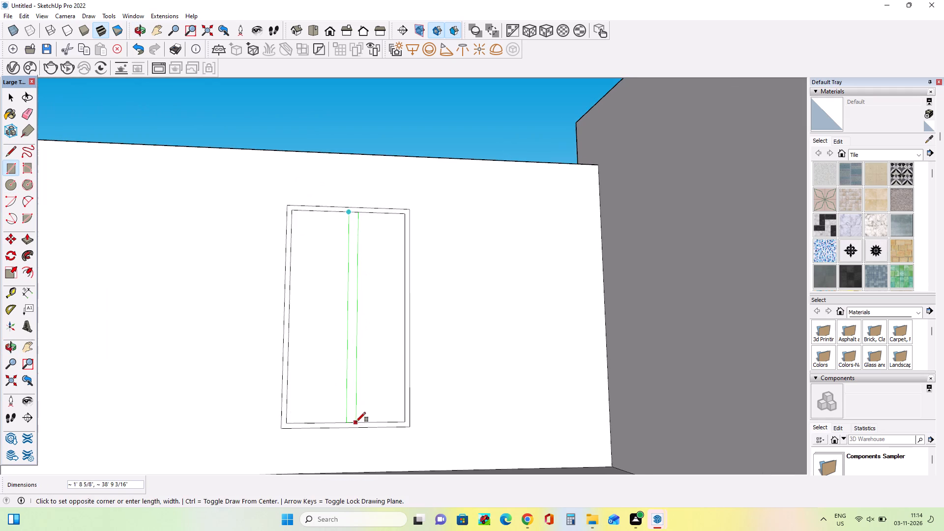
scroll(352, 422, up, 2)
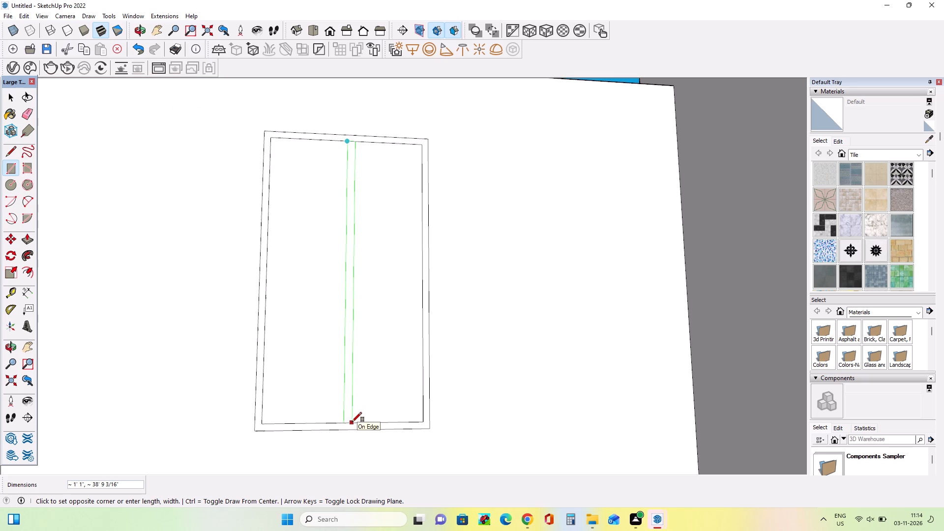
click(351, 422)
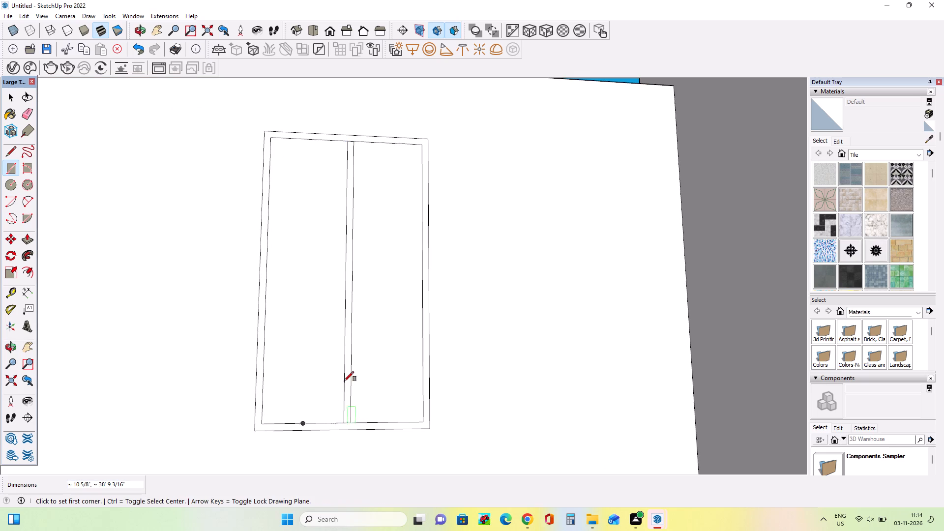
Paint the balcony window's outer frame and central mullion with Asphalt New from the Asphalt and Concrete materials.
scroll(361, 364, down, 7)
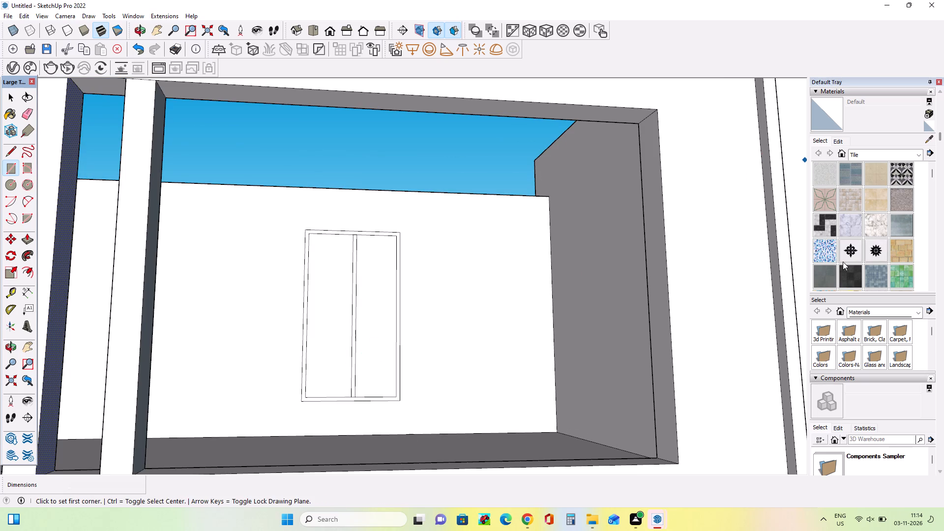
scroll(843, 262, down, 2)
click(864, 159)
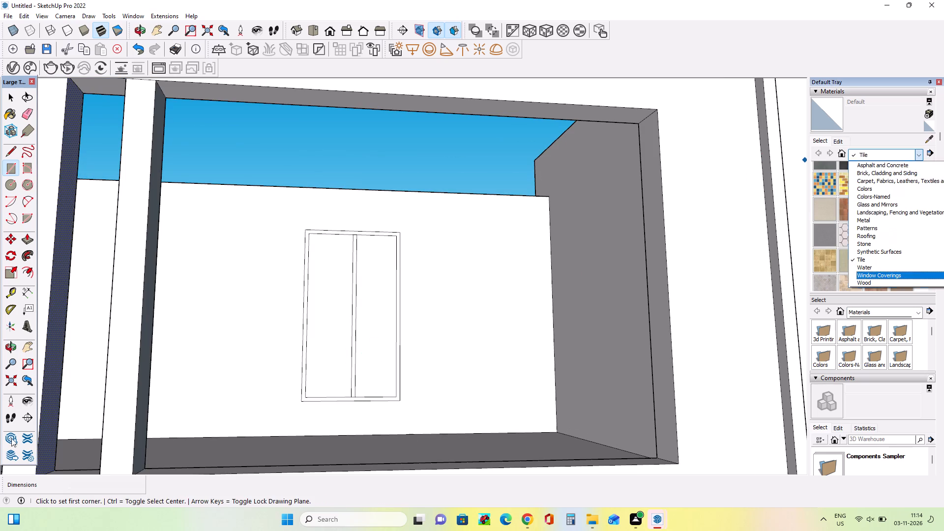
scroll(885, 190, up, 8)
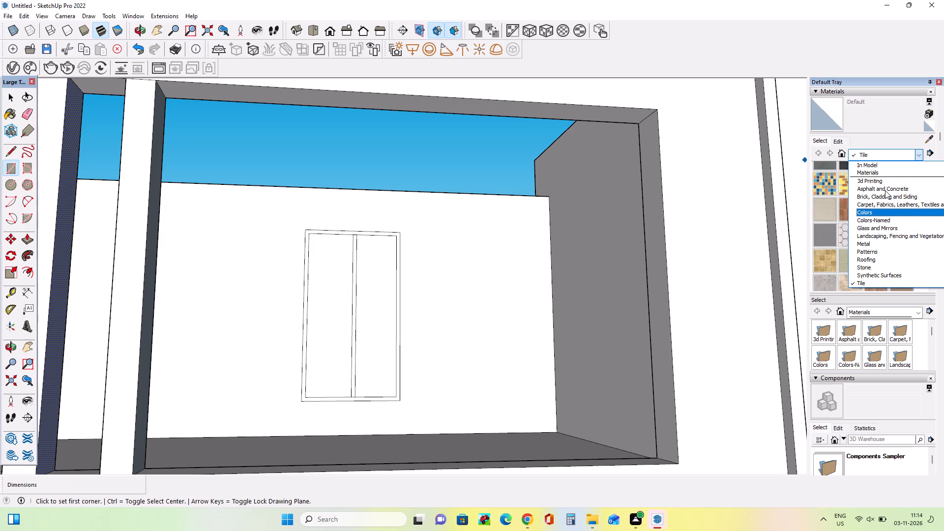
scroll(885, 190, up, 4)
click(878, 189)
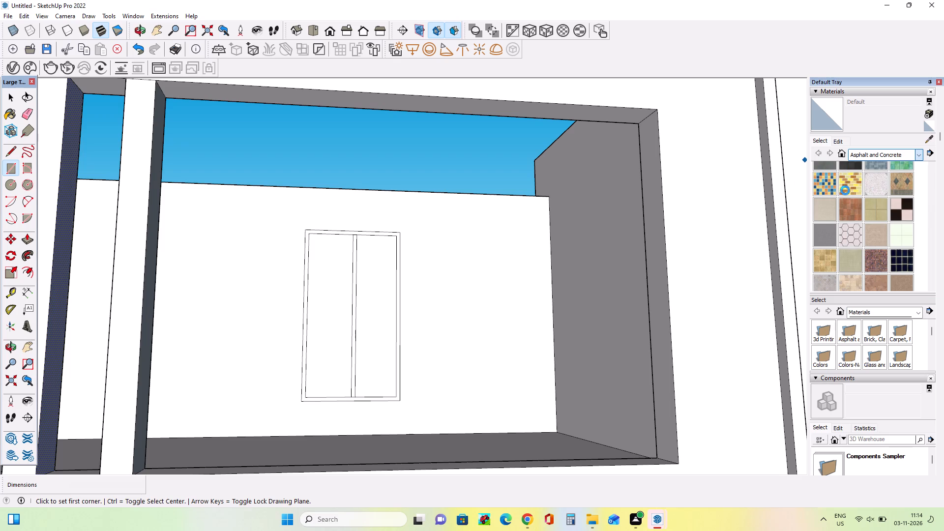
click(815, 170)
click(823, 172)
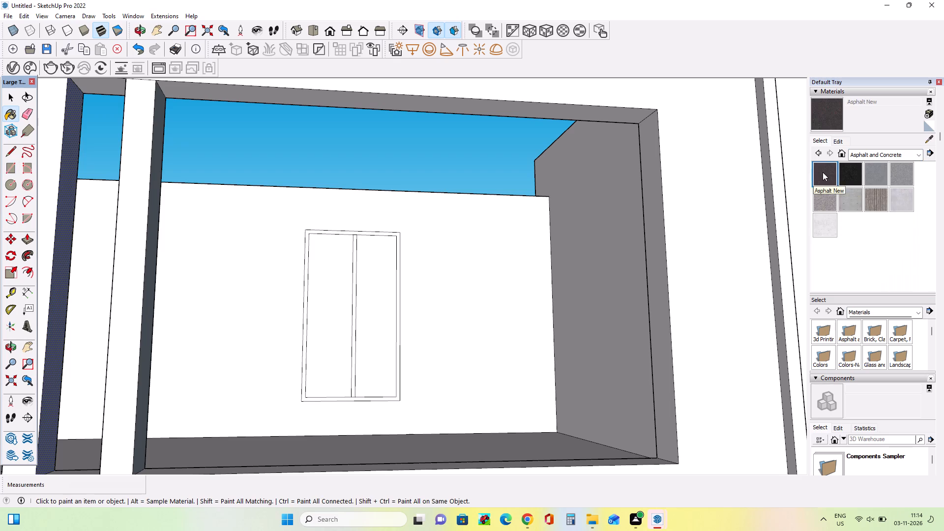
scroll(299, 261, up, 8)
click(314, 247)
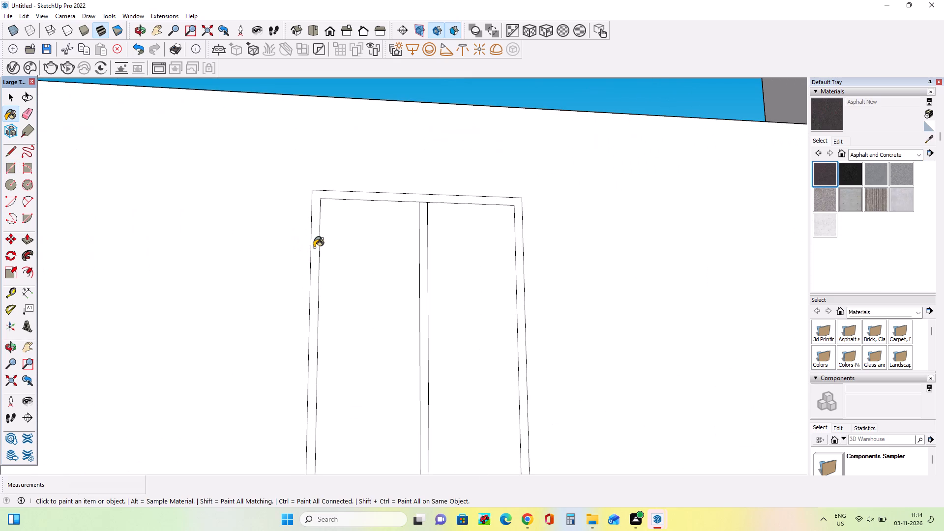
click(425, 263)
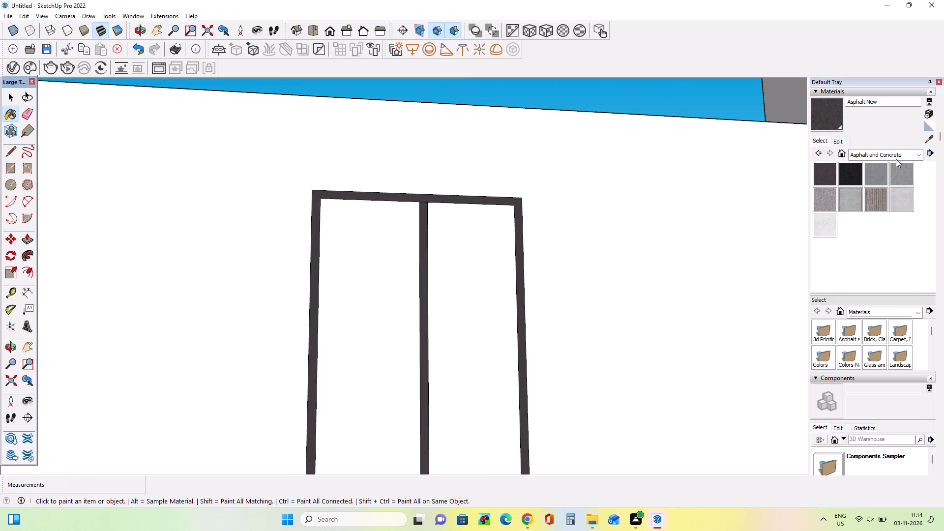
Paint both window panes with Translucent Glass Gray from the Glass and Mirrors materials.
click(896, 159)
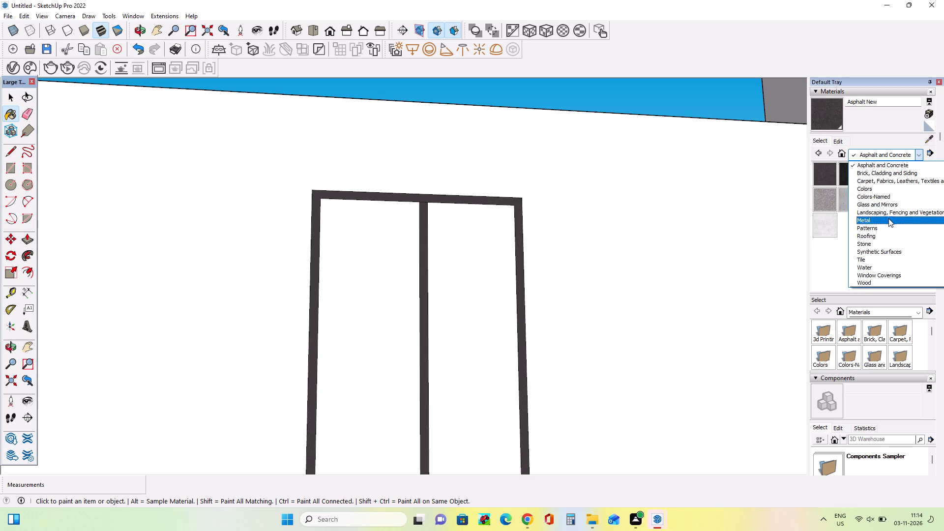
click(888, 208)
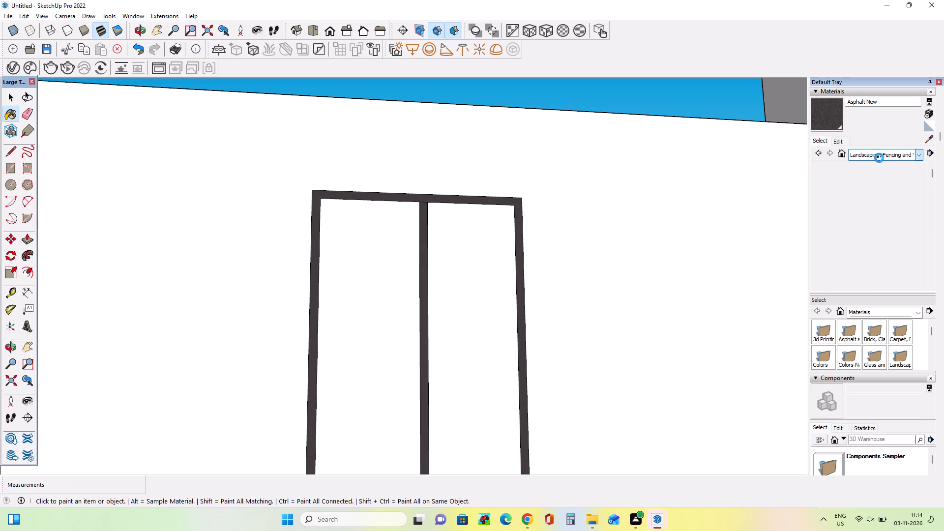
click(887, 157)
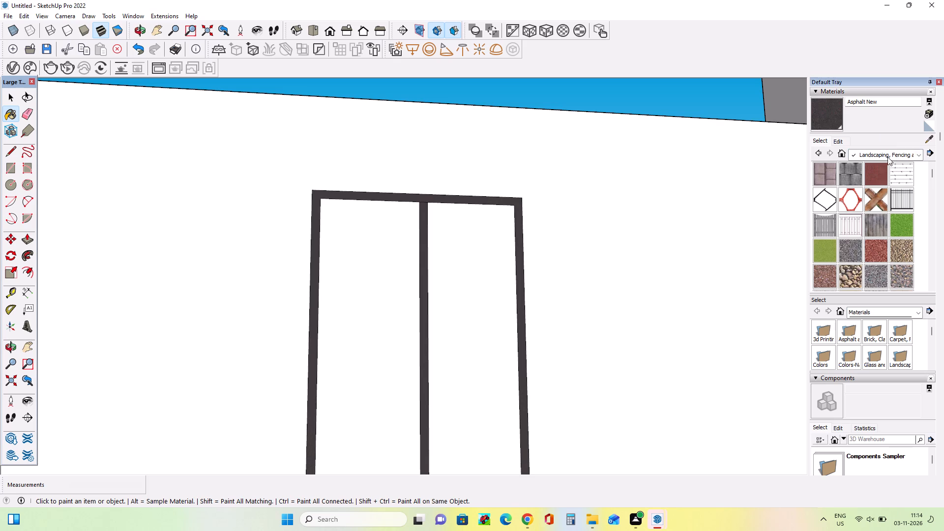
click(887, 203)
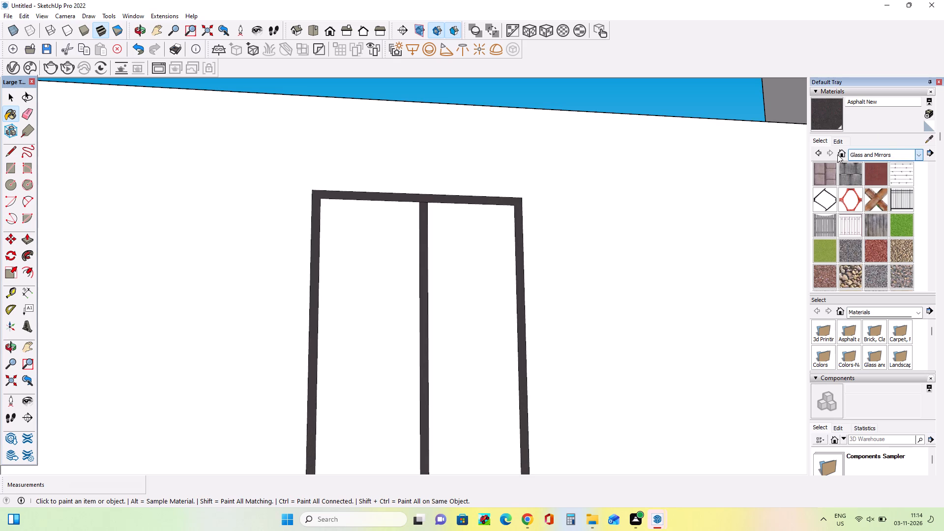
click(911, 201)
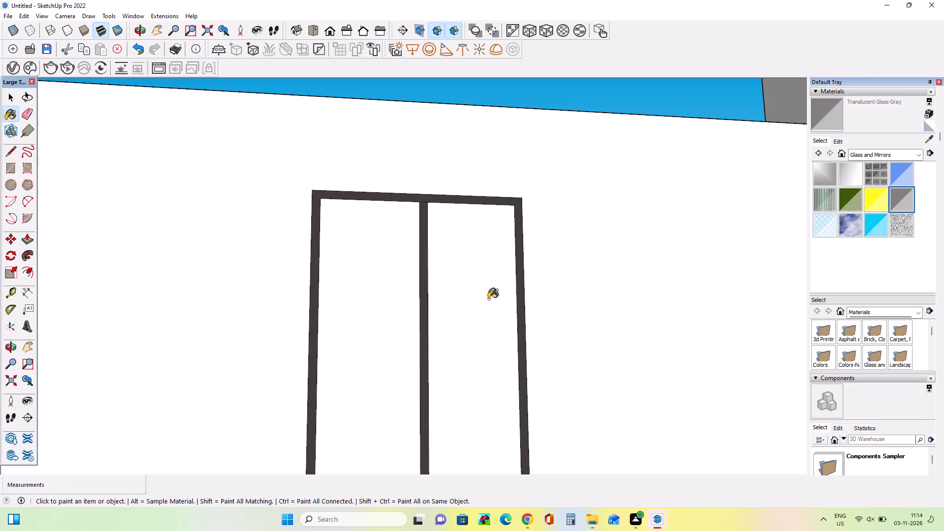
click(488, 299)
click(392, 279)
click(458, 283)
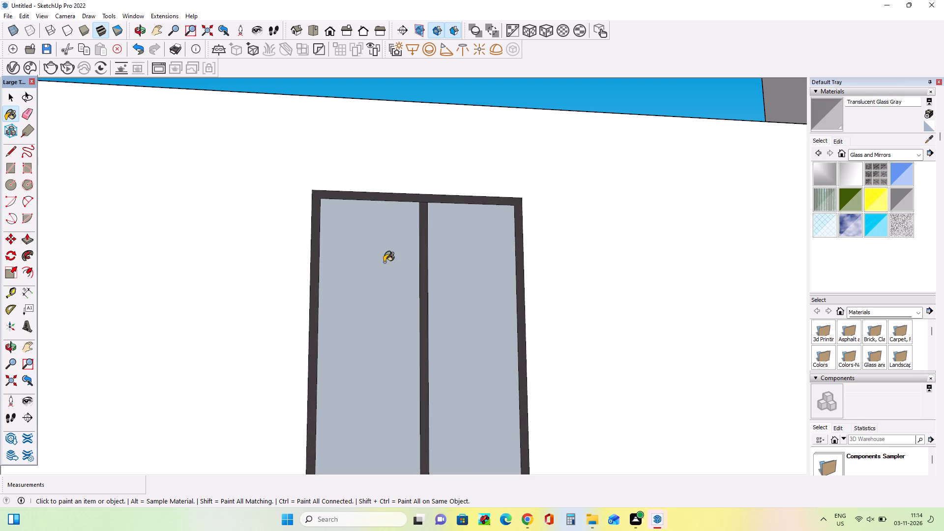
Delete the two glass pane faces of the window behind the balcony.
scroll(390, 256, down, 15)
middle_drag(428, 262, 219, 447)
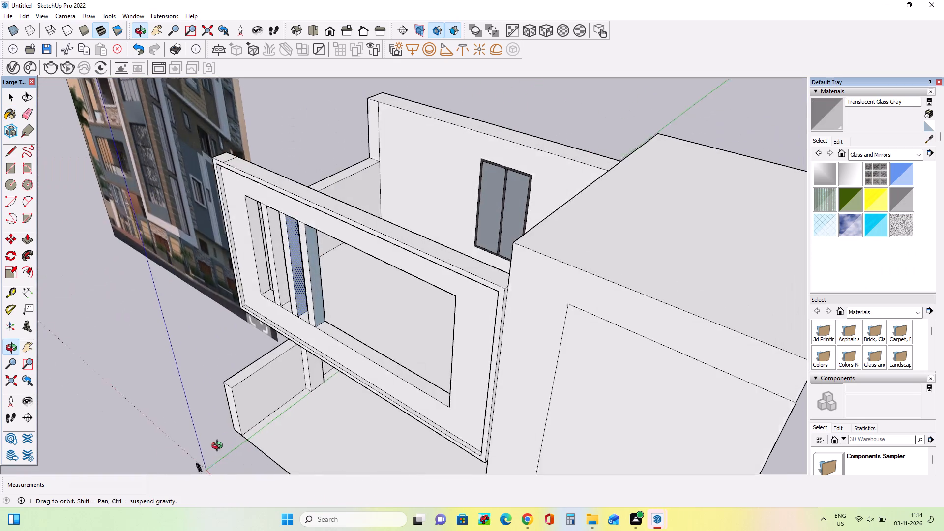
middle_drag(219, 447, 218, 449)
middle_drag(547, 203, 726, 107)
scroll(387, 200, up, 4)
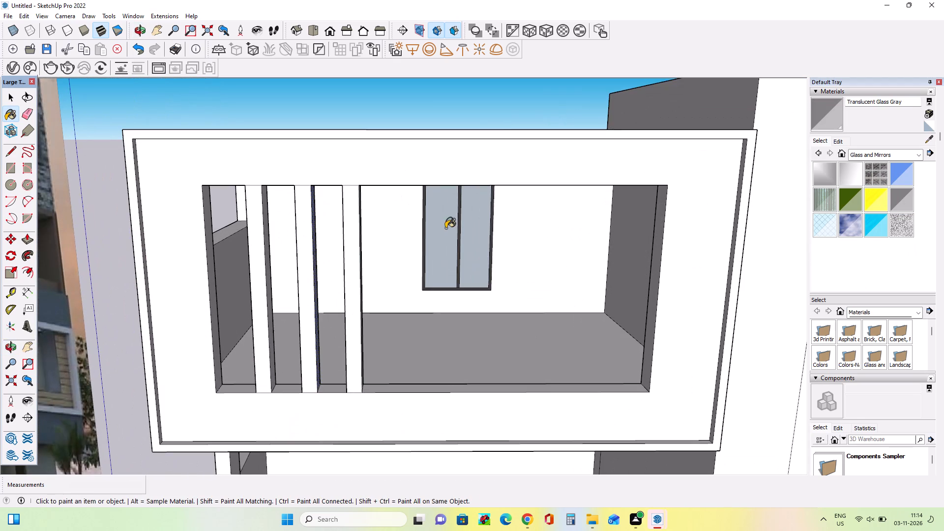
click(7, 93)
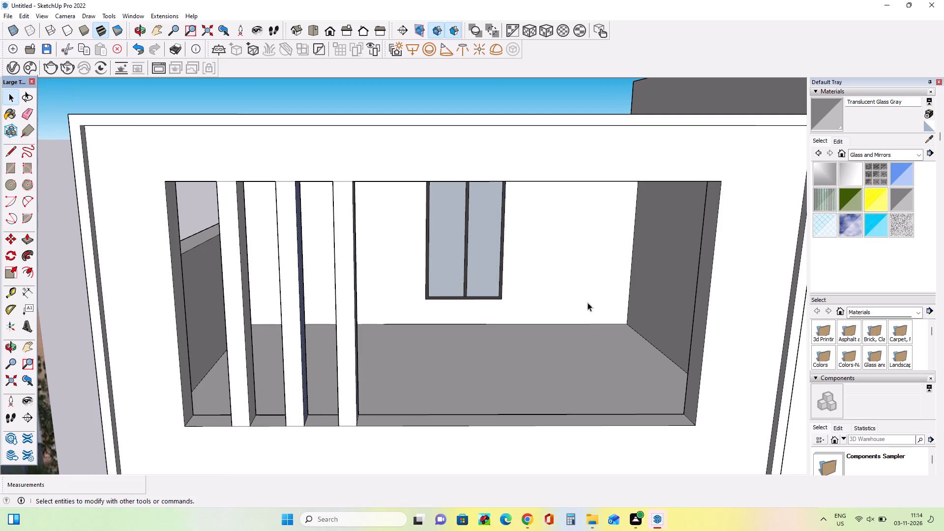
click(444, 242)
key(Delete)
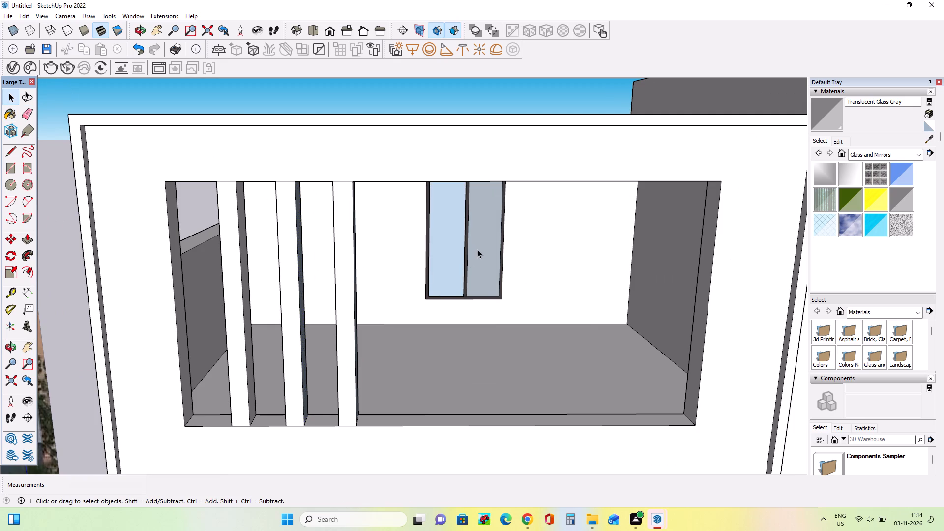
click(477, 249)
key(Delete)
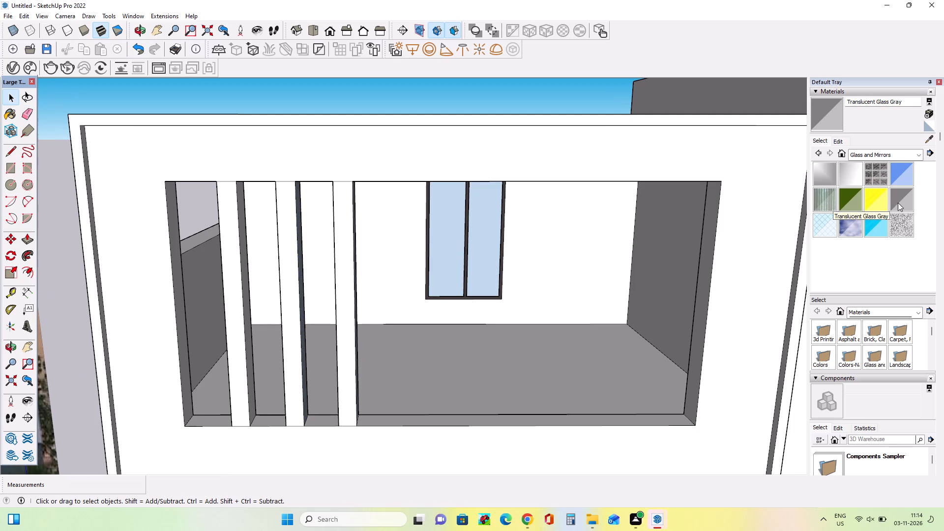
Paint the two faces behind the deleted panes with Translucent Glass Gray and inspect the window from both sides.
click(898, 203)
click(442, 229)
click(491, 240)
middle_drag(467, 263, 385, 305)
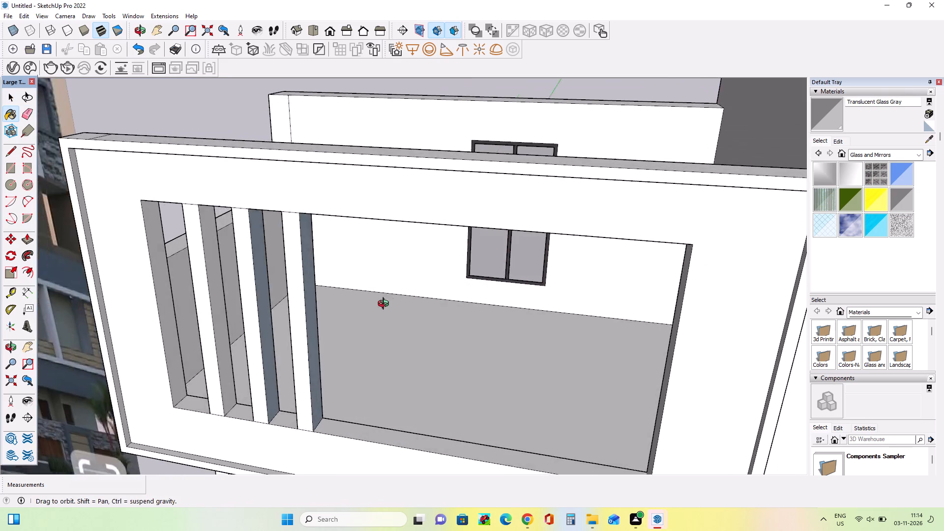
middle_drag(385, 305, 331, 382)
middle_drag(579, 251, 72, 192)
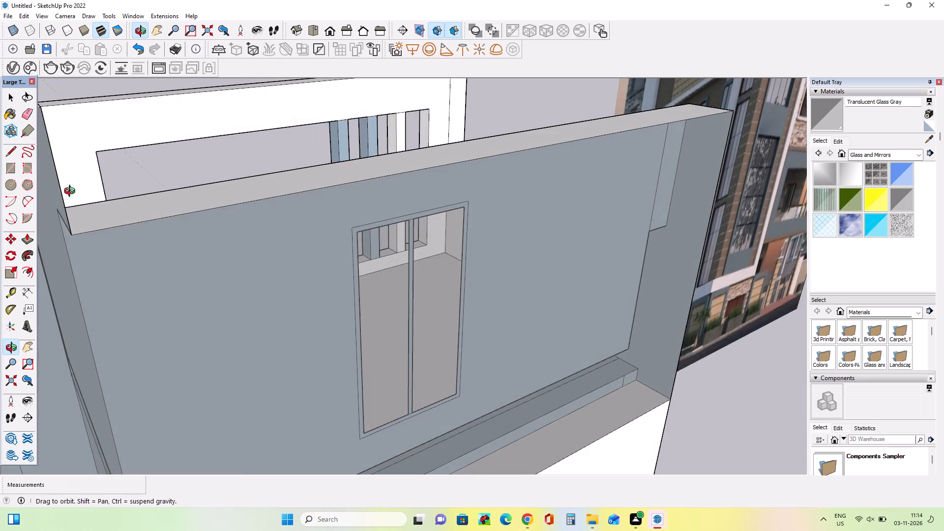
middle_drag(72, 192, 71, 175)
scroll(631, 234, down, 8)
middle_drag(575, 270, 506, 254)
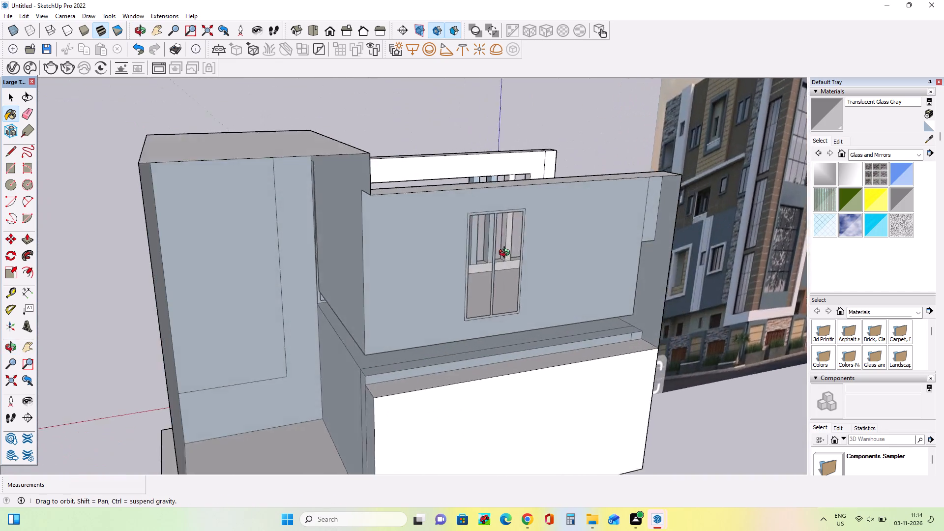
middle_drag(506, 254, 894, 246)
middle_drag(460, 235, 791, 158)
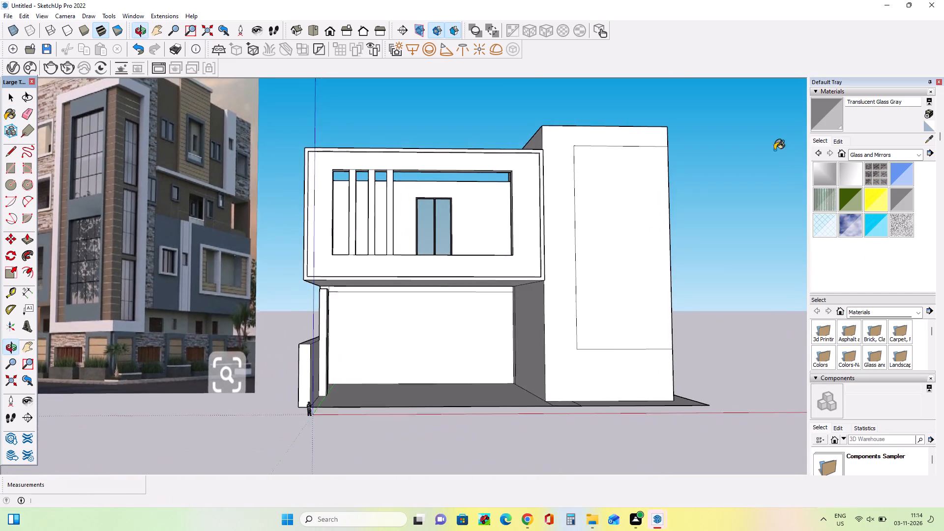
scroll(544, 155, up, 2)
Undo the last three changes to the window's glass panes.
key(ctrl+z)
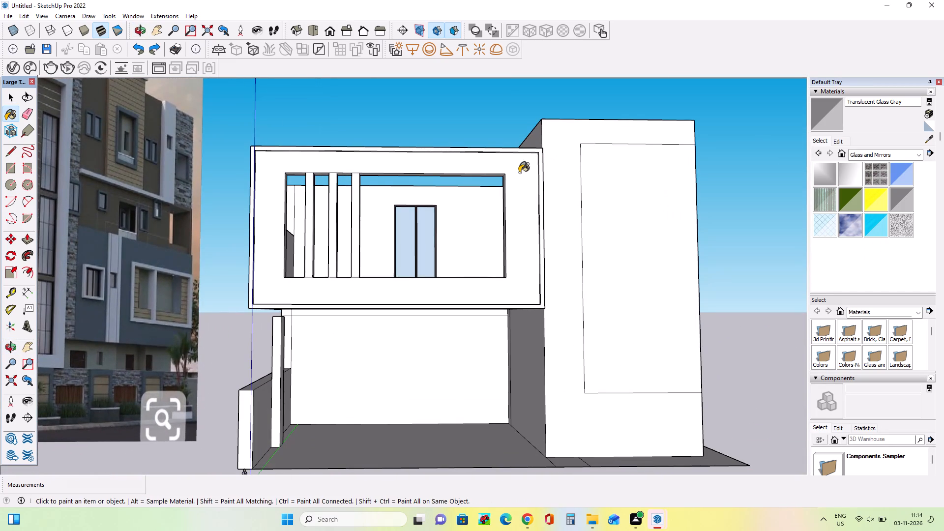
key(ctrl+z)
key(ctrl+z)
Examine the framed balcony and its window from several angles beside the reference image.
middle_drag(517, 205, 248, 280)
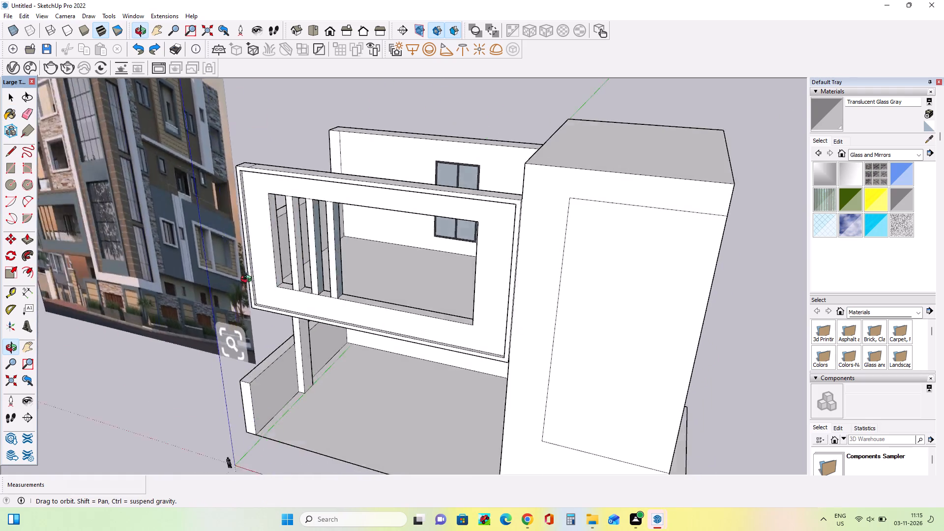
middle_drag(248, 280, 20, 184)
scroll(561, 246, up, 1)
middle_drag(555, 246, 870, 261)
scroll(875, 259, down, 1)
scroll(662, 208, down, 3)
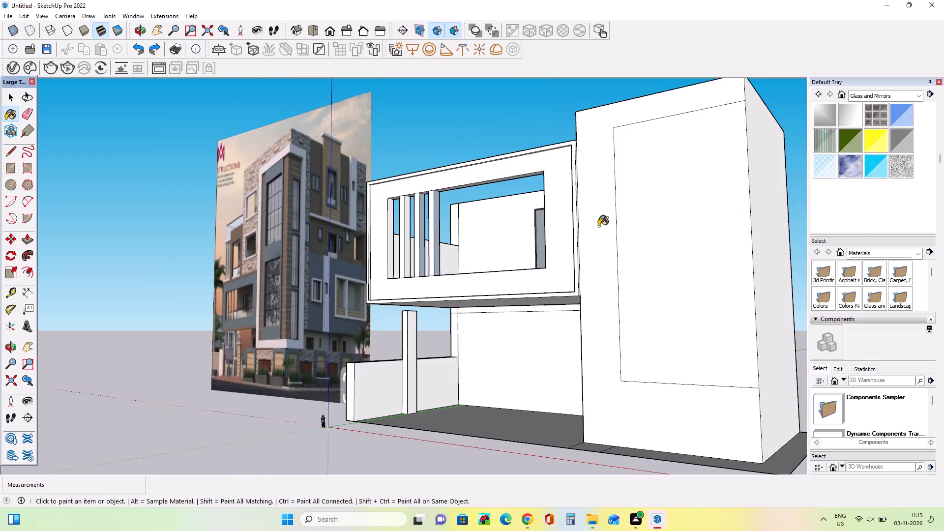
middle_drag(598, 233, 772, 310)
scroll(509, 274, up, 3)
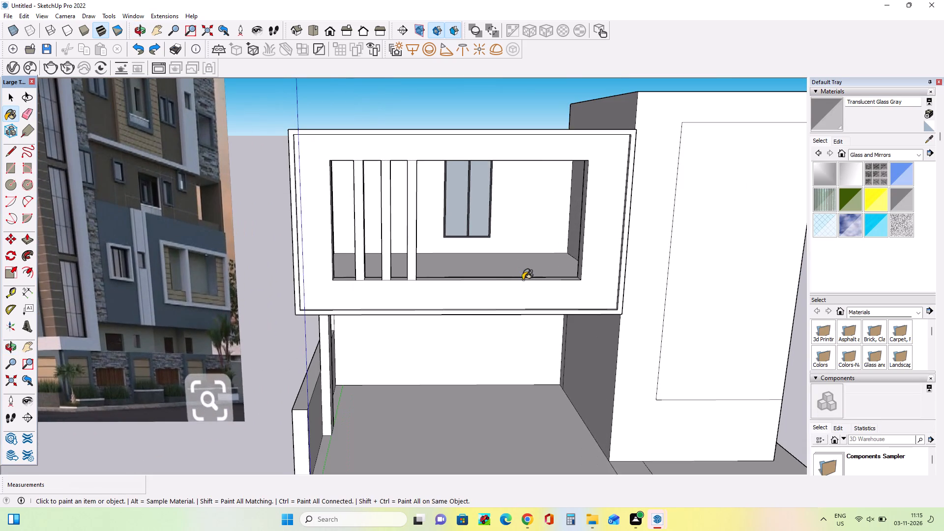
Paint the two blue-grey side faces of the balcony's vertical strips with 0129_WhiteSmoke from the Colors-Named materials.
middle_drag(528, 282, 331, 287)
scroll(411, 308, up, 3)
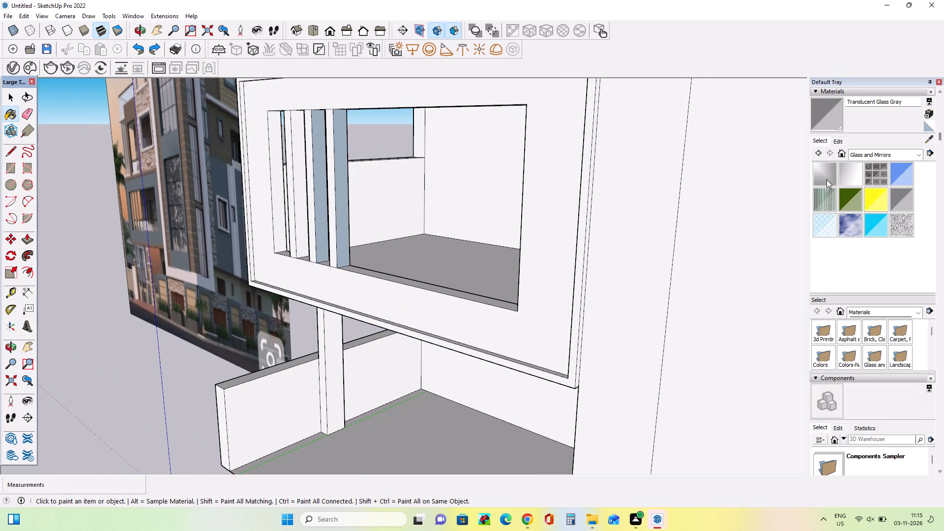
click(860, 153)
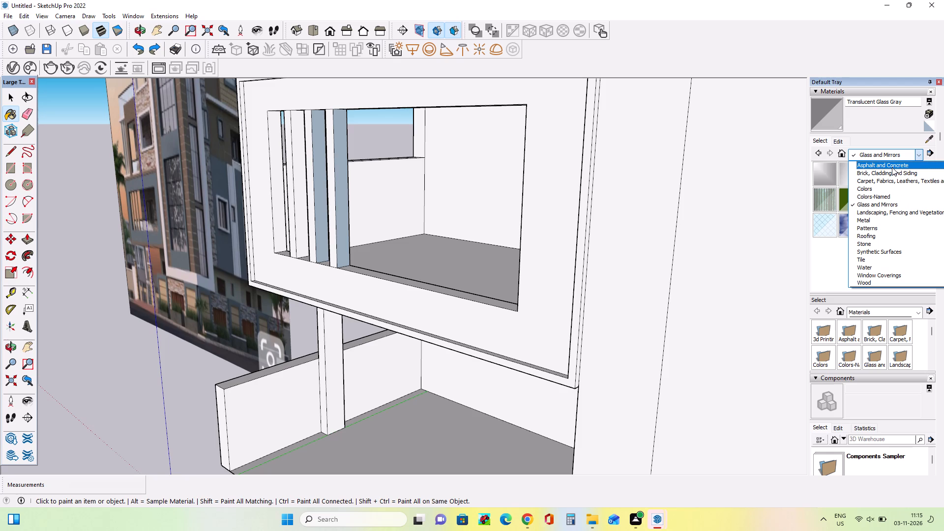
click(880, 194)
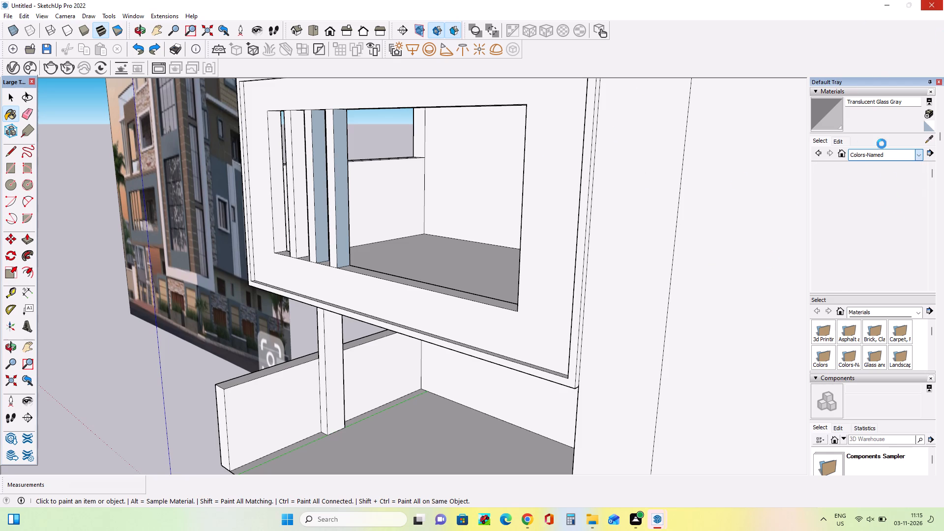
scroll(885, 205, down, 2)
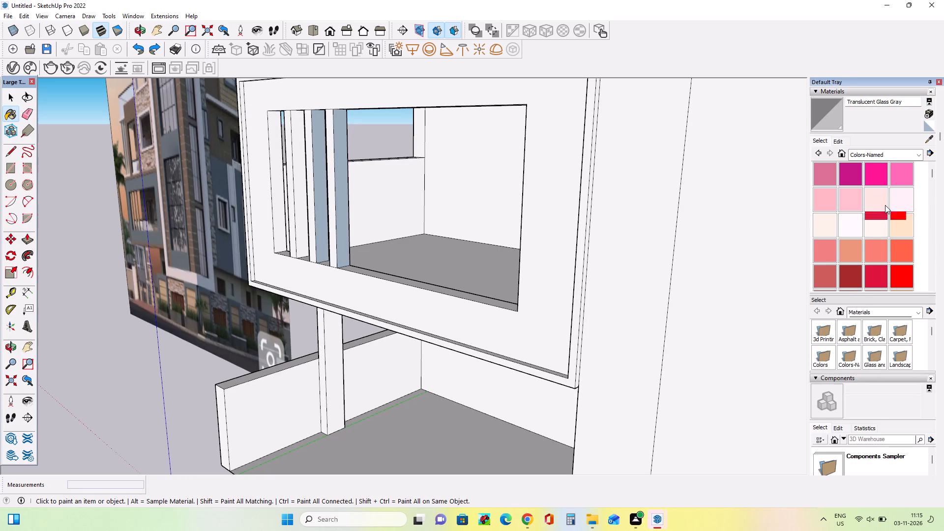
scroll(885, 205, down, 1)
scroll(871, 262, down, 13)
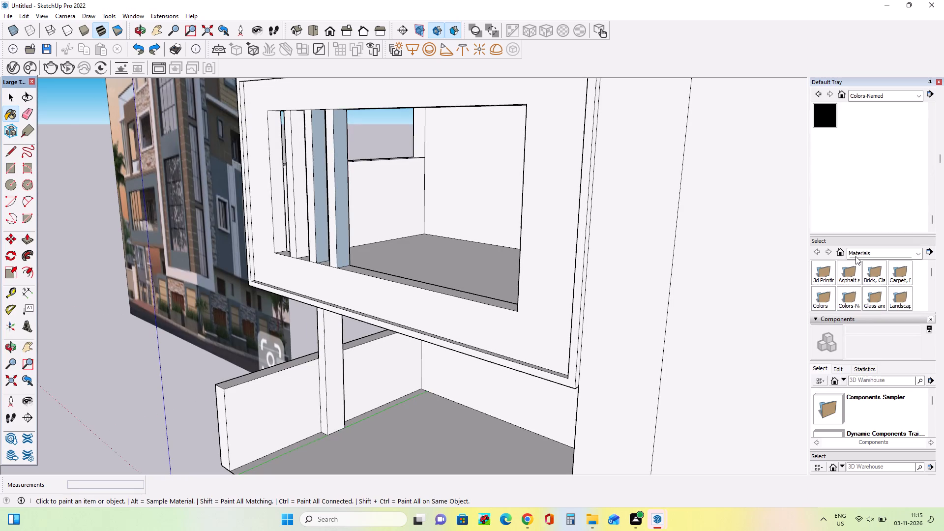
scroll(835, 203, up, 3)
scroll(835, 203, down, 2)
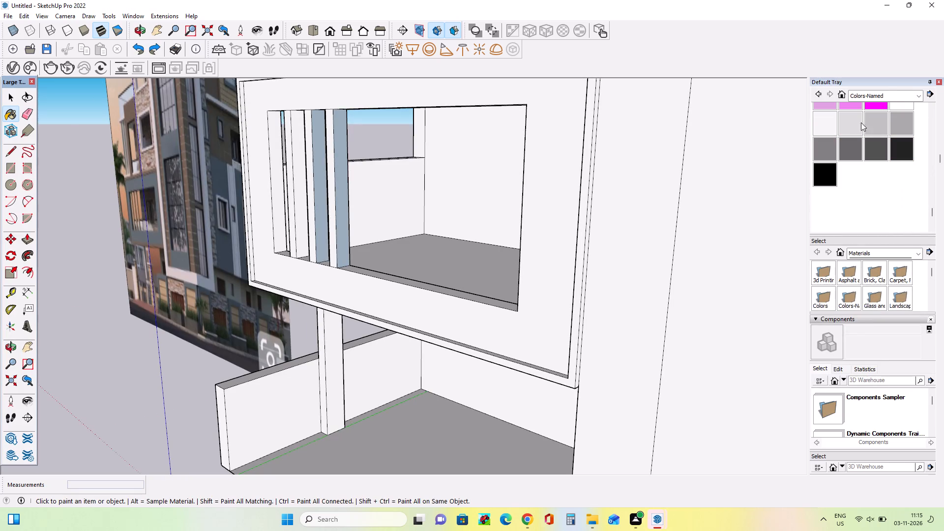
click(831, 123)
click(341, 198)
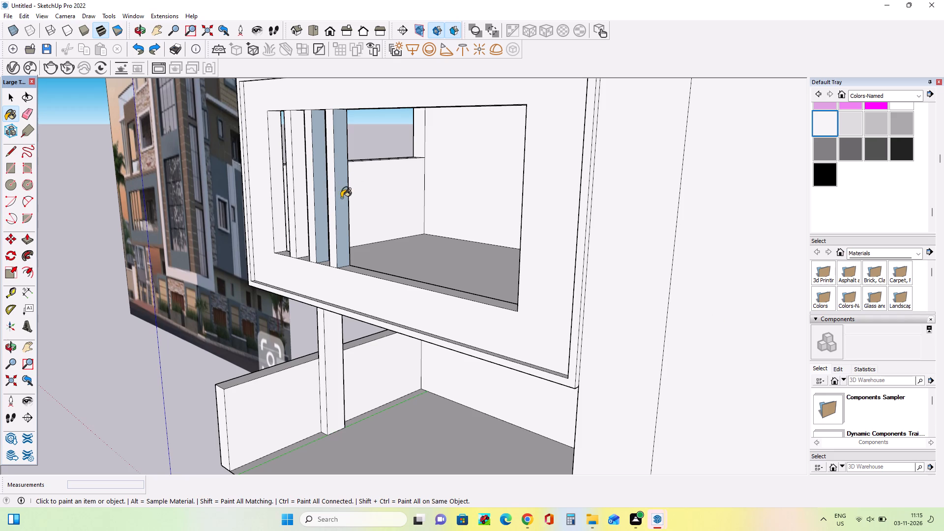
click(317, 200)
Examine the framed balcony with its painted vertical strips and the adjoining tower from several angles.
middle_drag(326, 234, 402, 294)
scroll(313, 270, down, 10)
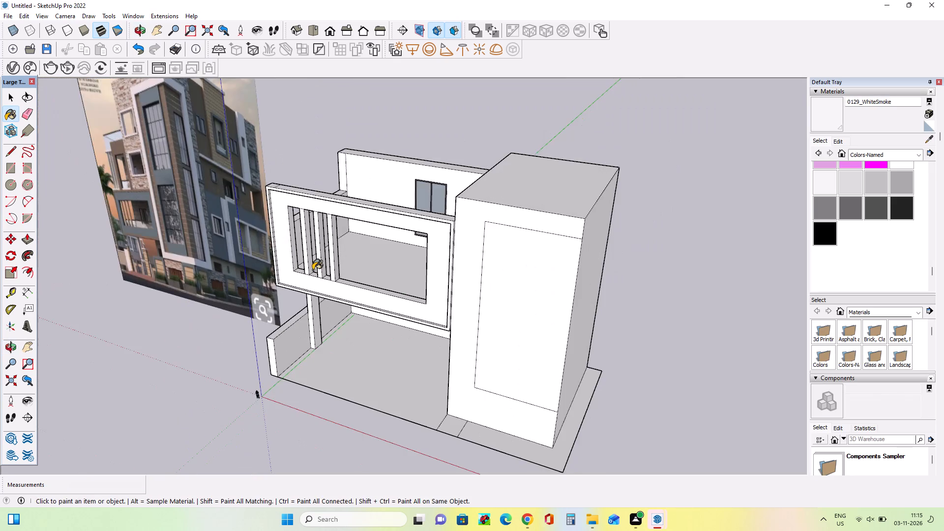
middle_drag(325, 249, 414, 158)
scroll(275, 187, up, 4)
middle_drag(279, 195, 299, 221)
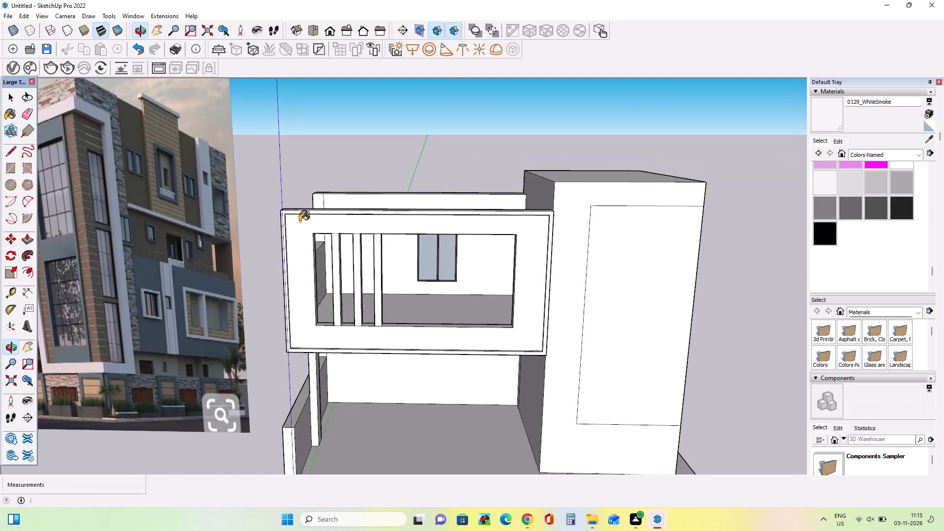
scroll(300, 215, down, 4)
middle_drag(329, 208, 361, 267)
scroll(308, 224, up, 3)
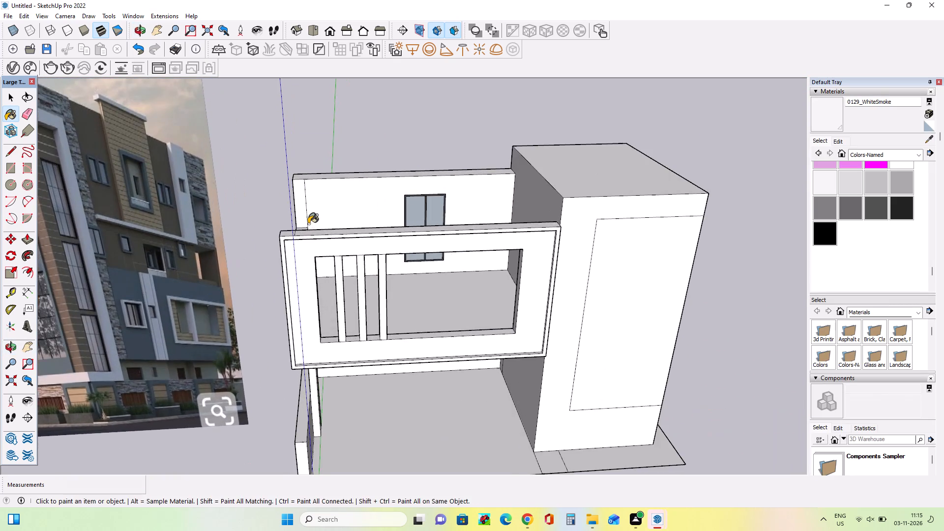
middle_drag(308, 224, 339, 193)
scroll(339, 193, down, 4)
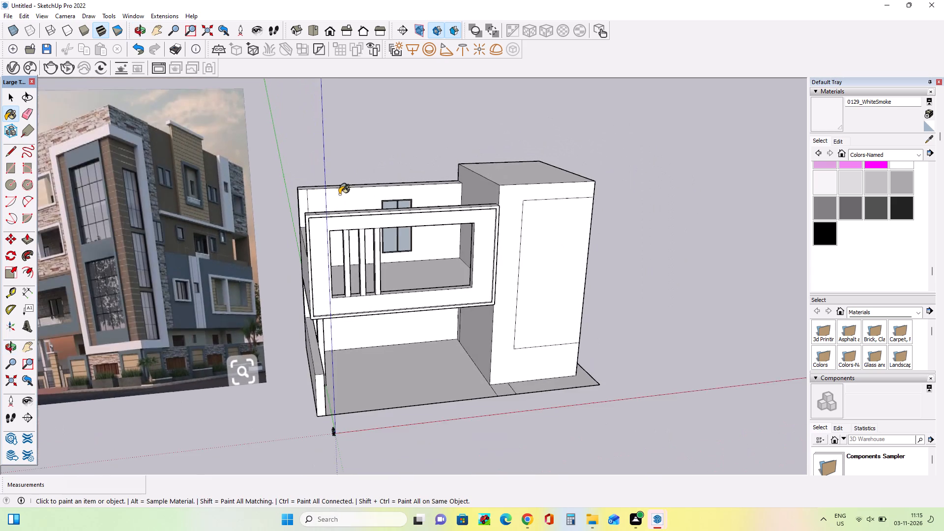
scroll(339, 194, down, 3)
middle_drag(368, 206, 377, 226)
middle_drag(322, 192, 328, 212)
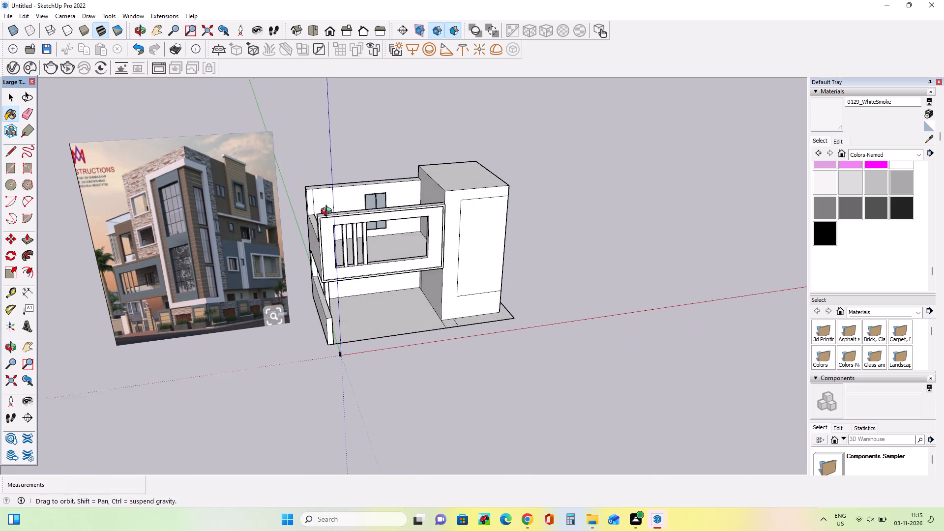
middle_drag(328, 212, 330, 222)
scroll(281, 209, up, 2)
middle_drag(359, 213, 305, 213)
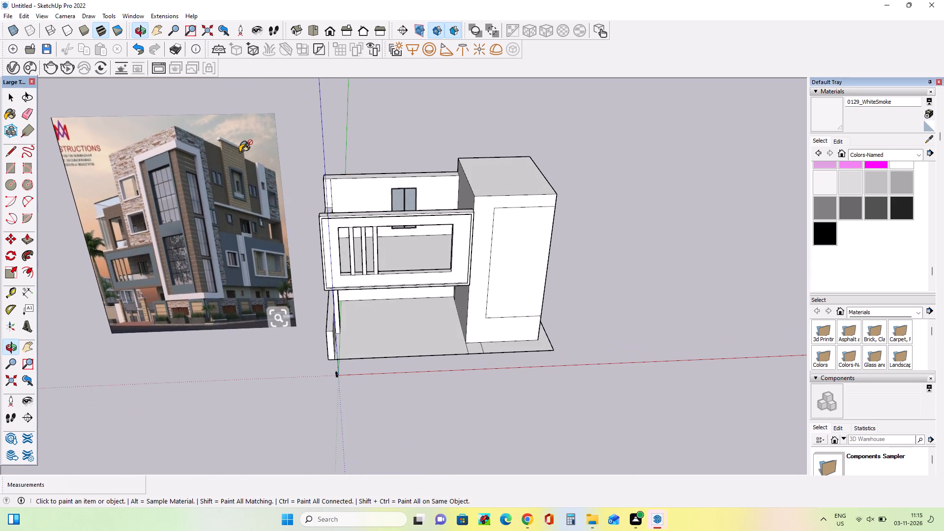
Study the framed balcony in the elevation reference image up close and compare it with the modelled one.
middle_drag(117, 200, 125, 211)
scroll(235, 203, down, 2)
scroll(136, 252, up, 12)
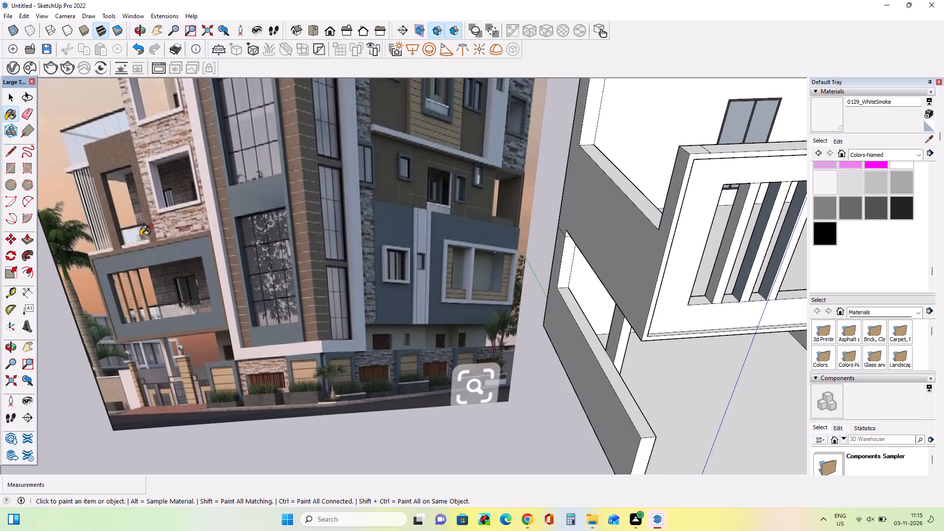
middle_drag(142, 236, 144, 242)
scroll(144, 242, down, 11)
middle_drag(147, 231, 148, 223)
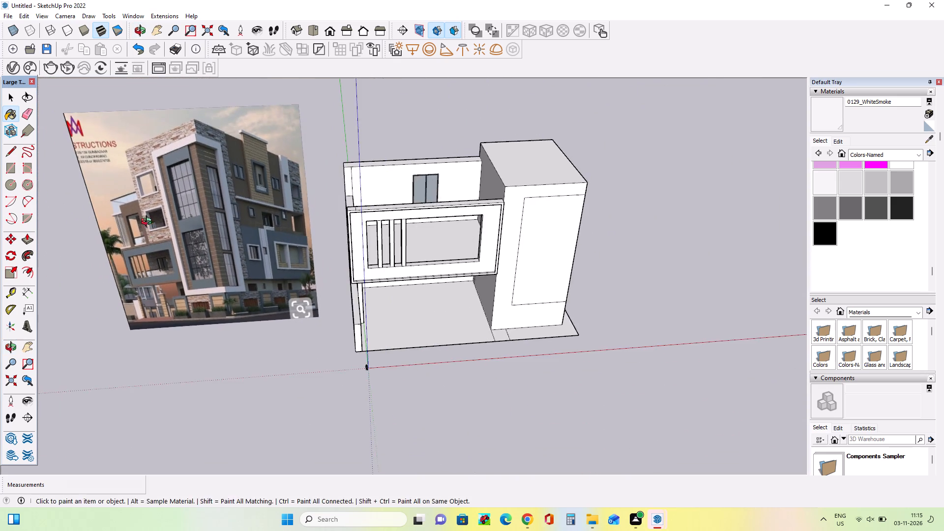
Erase the inner rectangular outline from the front face of the tall block beside the balcony.
middle_drag(148, 223, 211, 116)
scroll(413, 174, up, 3)
middle_drag(410, 195, 361, 240)
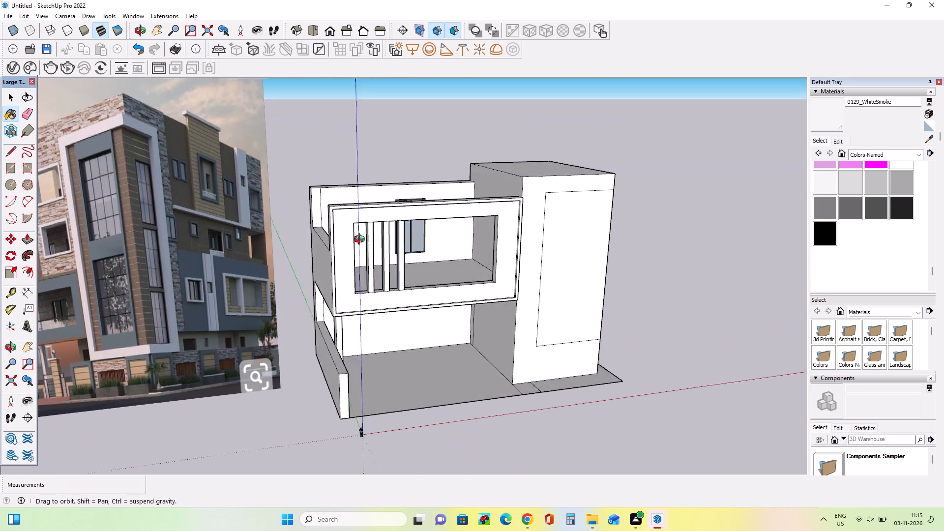
middle_drag(361, 240, 339, 238)
click(31, 110)
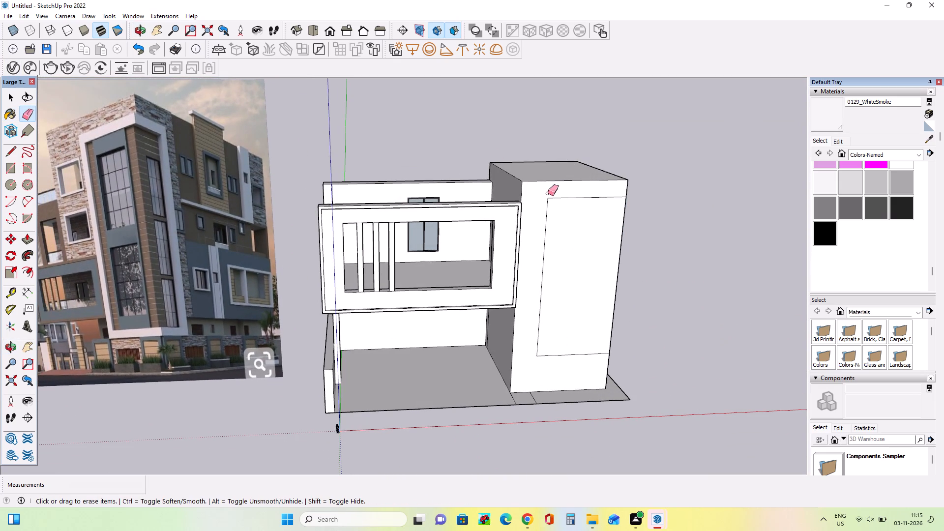
drag(550, 193, 548, 210)
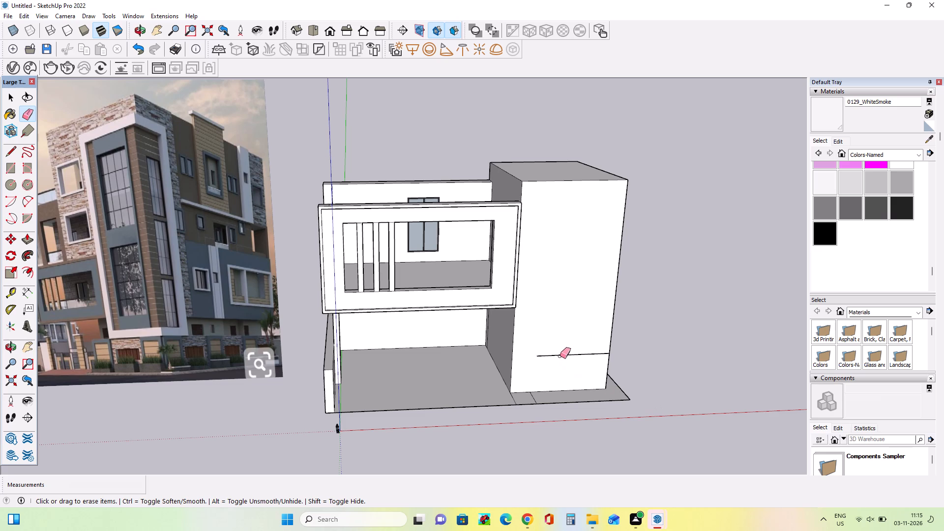
drag(560, 355, 561, 360)
Examine the tall block's height and the balcony wing from several angles against the elevation reference image.
middle_drag(337, 391, 327, 309)
middle_drag(329, 421, 326, 394)
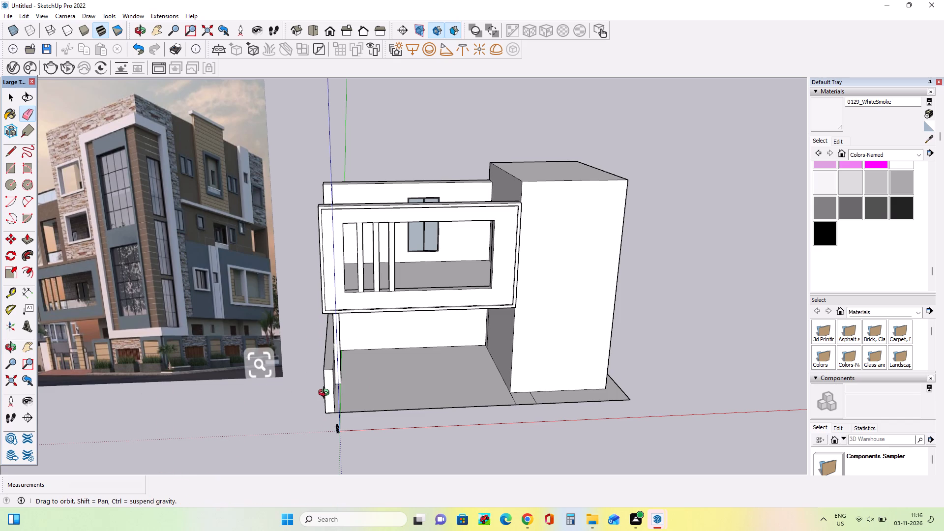
middle_drag(326, 394, 330, 475)
scroll(366, 362, up, 3)
scroll(203, 376, down, 3)
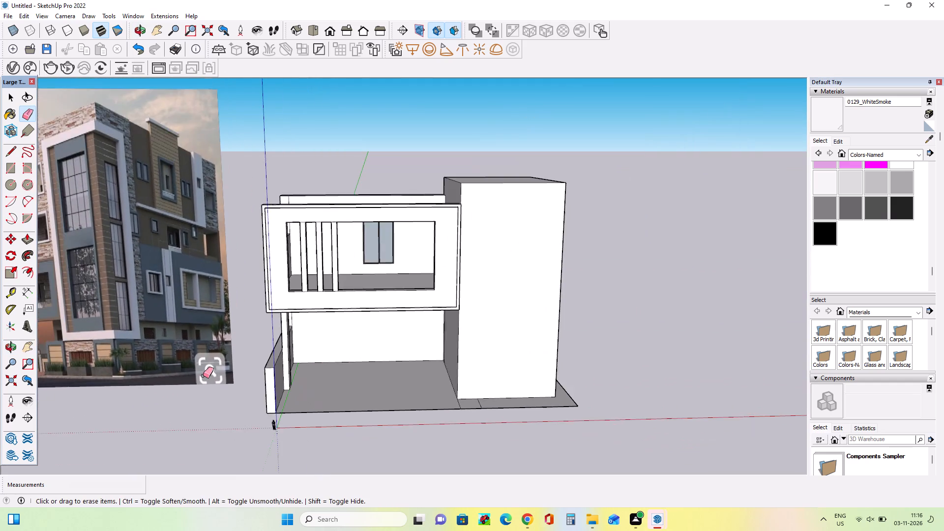
scroll(203, 376, down, 4)
scroll(270, 277, up, 6)
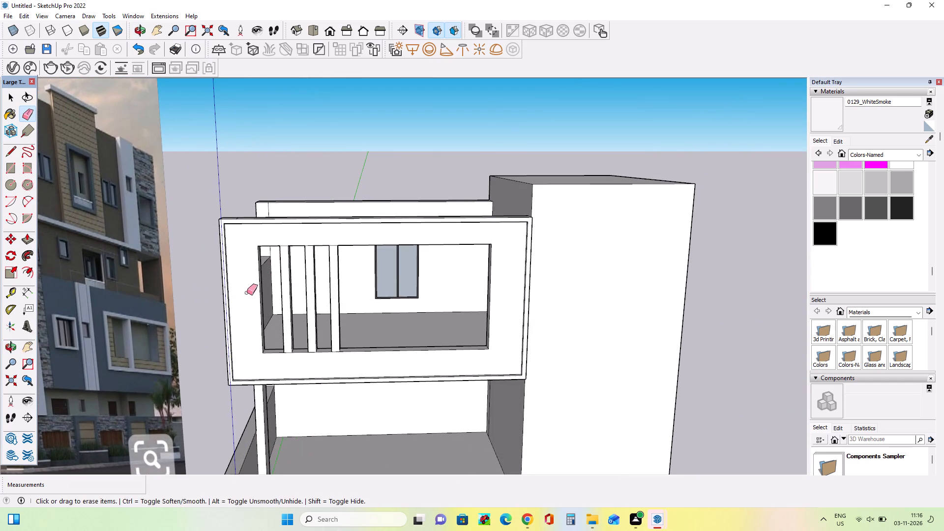
middle_drag(254, 314, 259, 332)
scroll(223, 318, down, 4)
middle_drag(229, 332, 233, 344)
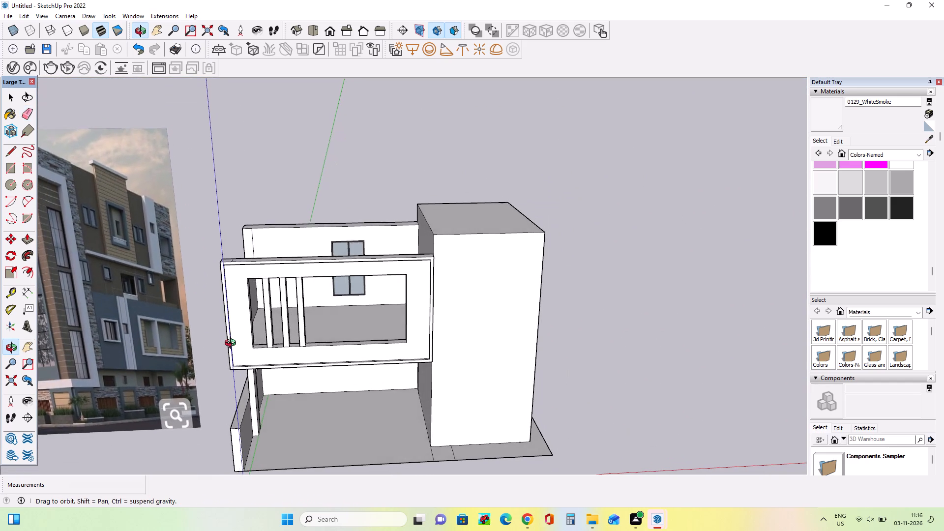
middle_drag(233, 344, 246, 316)
scroll(246, 316, down, 3)
middle_drag(251, 328, 255, 335)
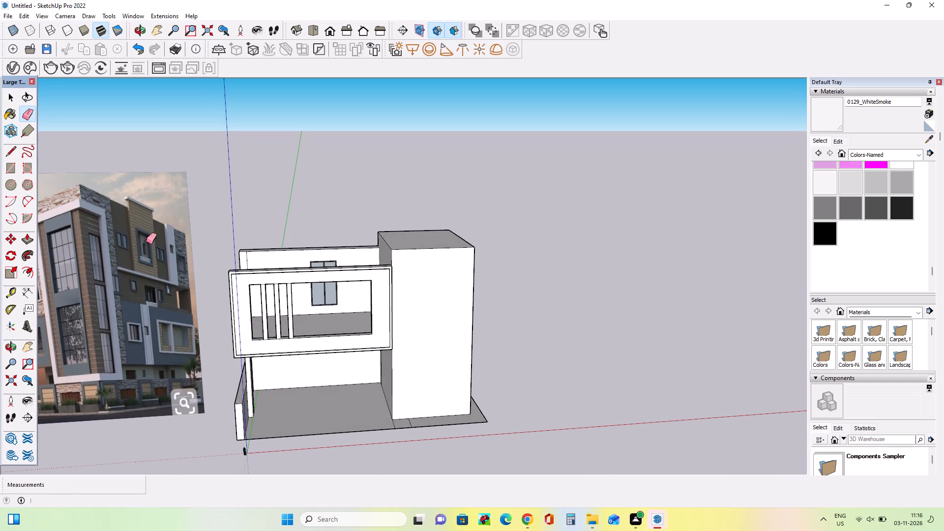
middle_drag(248, 250, 260, 236)
middle_drag(270, 327, 279, 302)
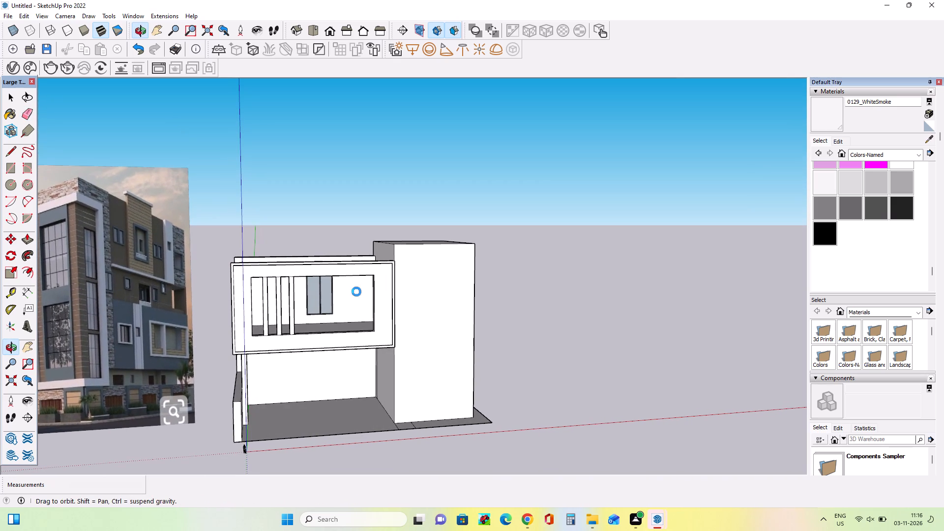
scroll(403, 290, up, 2)
middle_drag(406, 303, 331, 327)
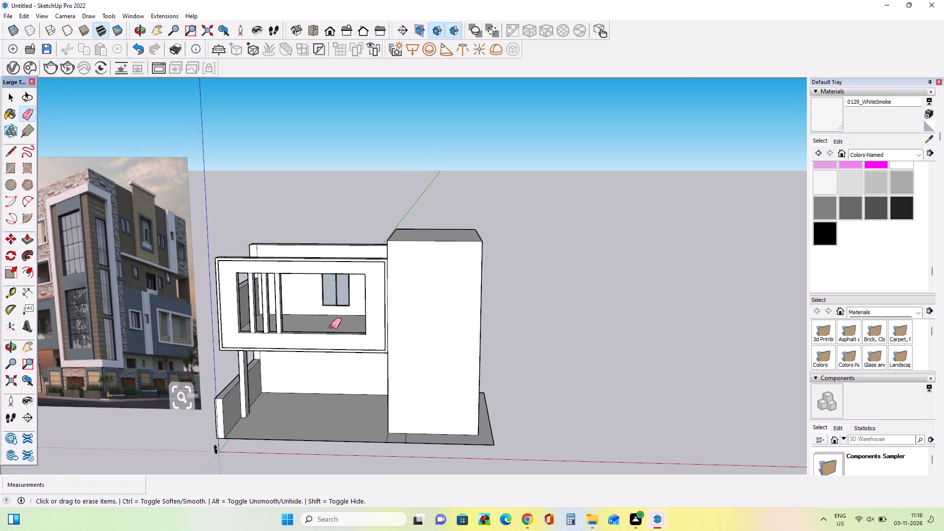
middle_drag(331, 326, 333, 333)
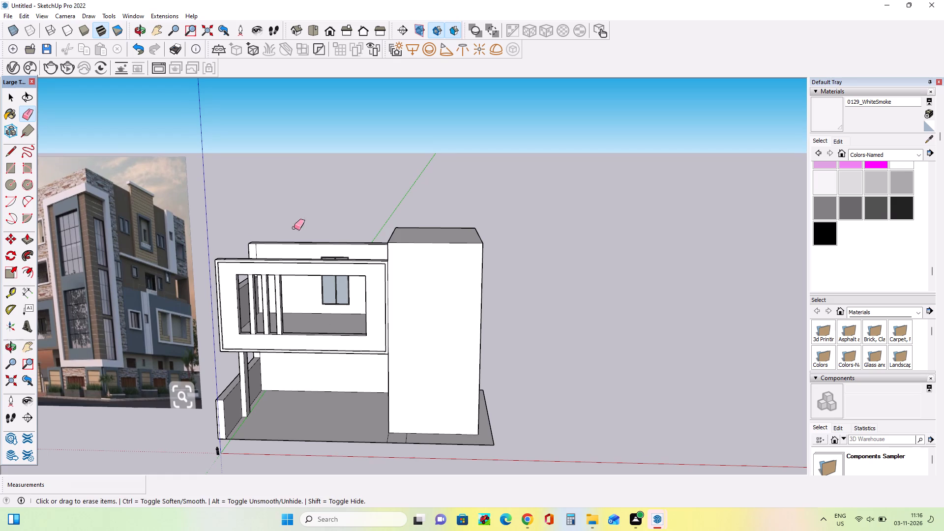
middle_drag(366, 246, 375, 294)
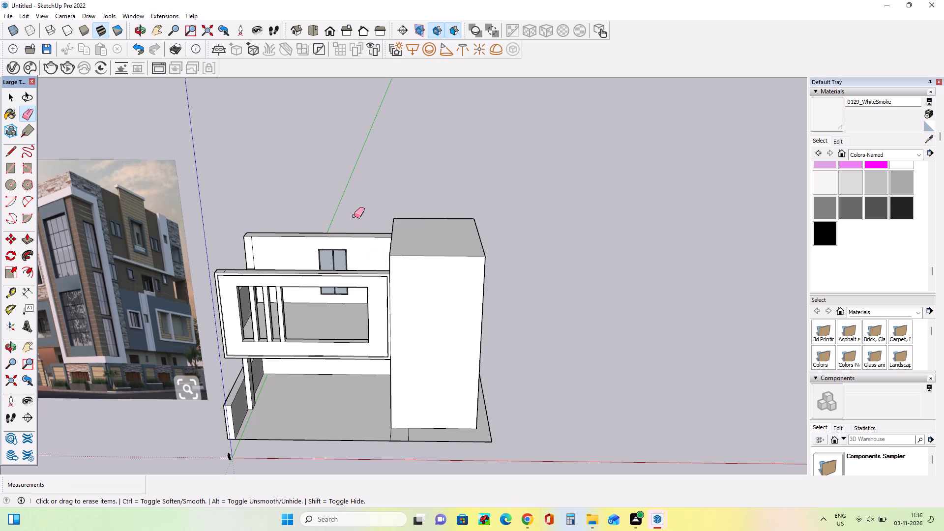
middle_drag(406, 279, 415, 325)
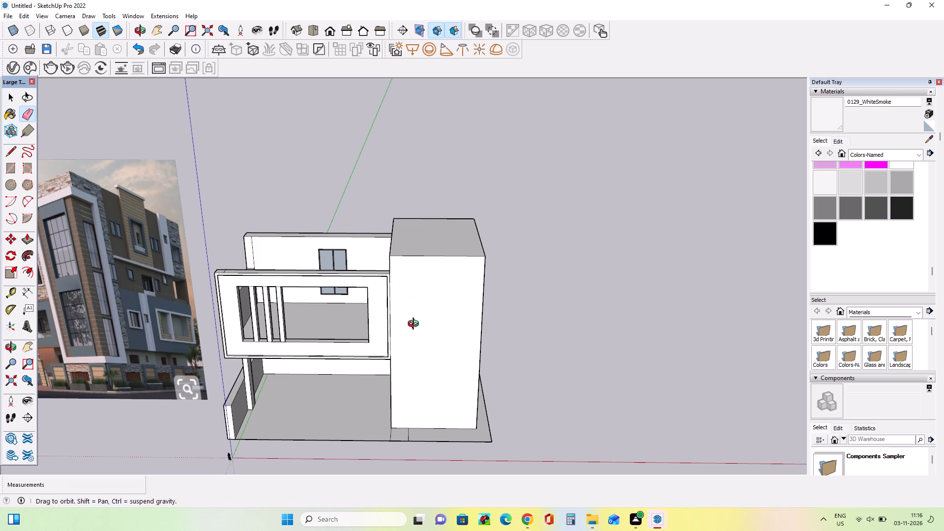
middle_drag(415, 325, 415, 339)
middle_drag(383, 243, 399, 301)
middle_drag(364, 277, 363, 276)
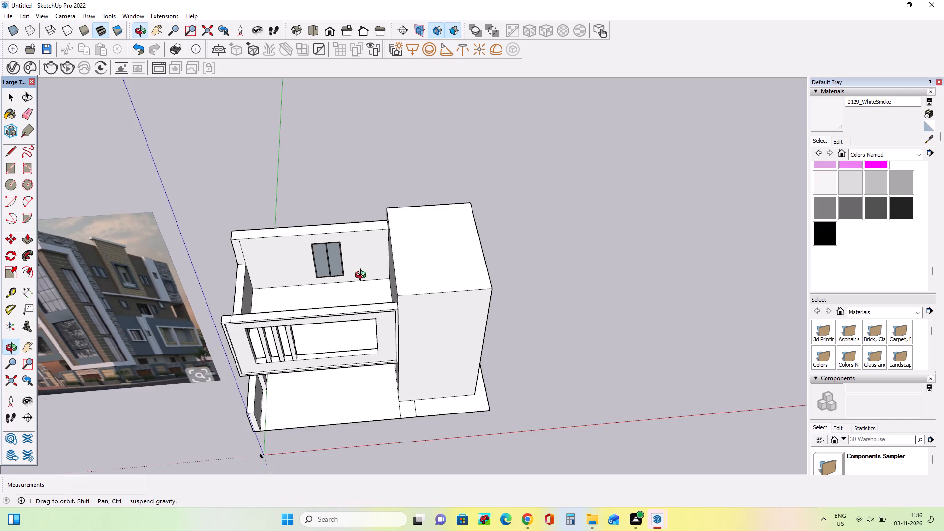
middle_drag(363, 276, 401, 150)
middle_drag(399, 263, 392, 237)
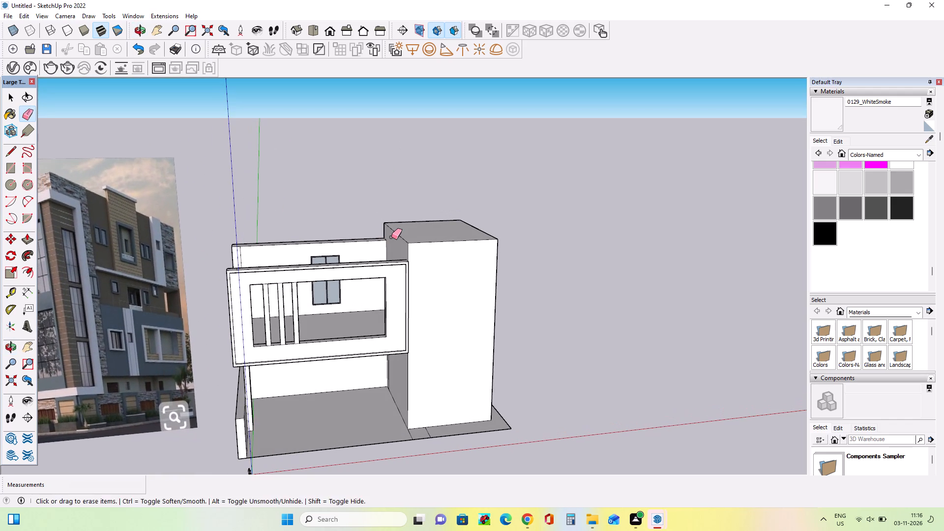
middle_drag(391, 236, 349, 262)
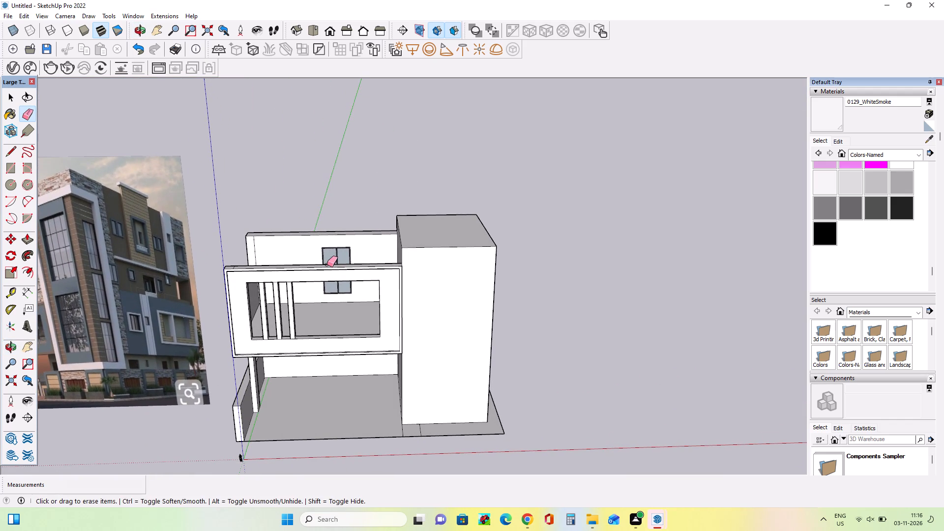
middle_drag(349, 241, 356, 251)
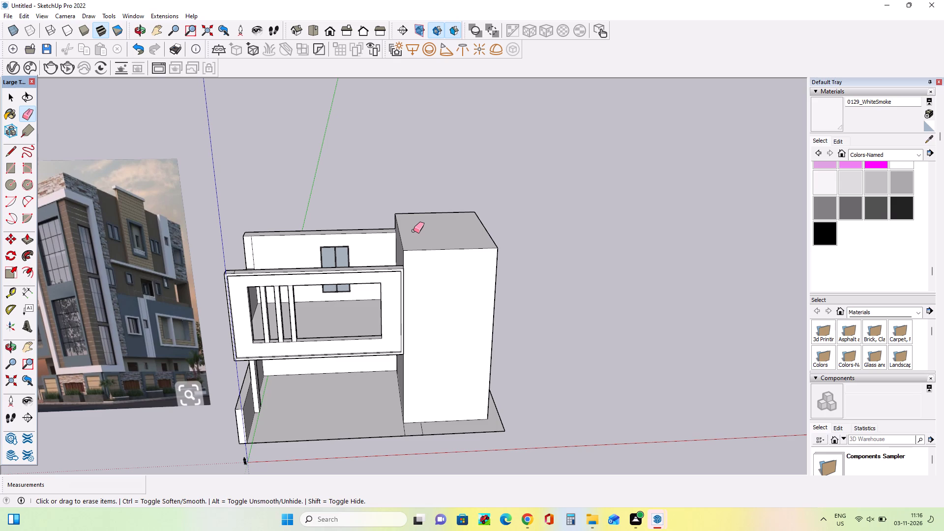
middle_drag(416, 239, 430, 234)
middle_drag(441, 253, 451, 280)
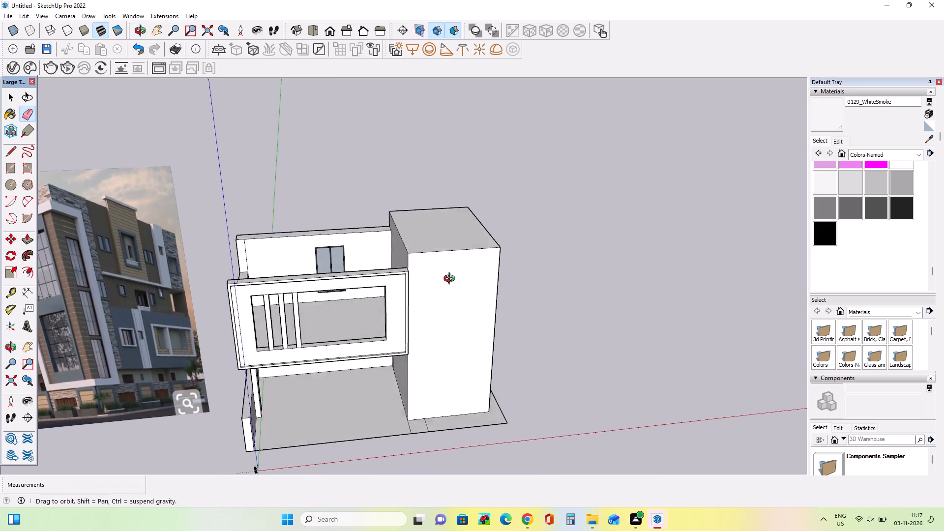
middle_drag(451, 280, 453, 287)
middle_drag(424, 285, 427, 211)
scroll(394, 233, up, 4)
middle_drag(503, 267, 414, 288)
scroll(405, 240, down, 3)
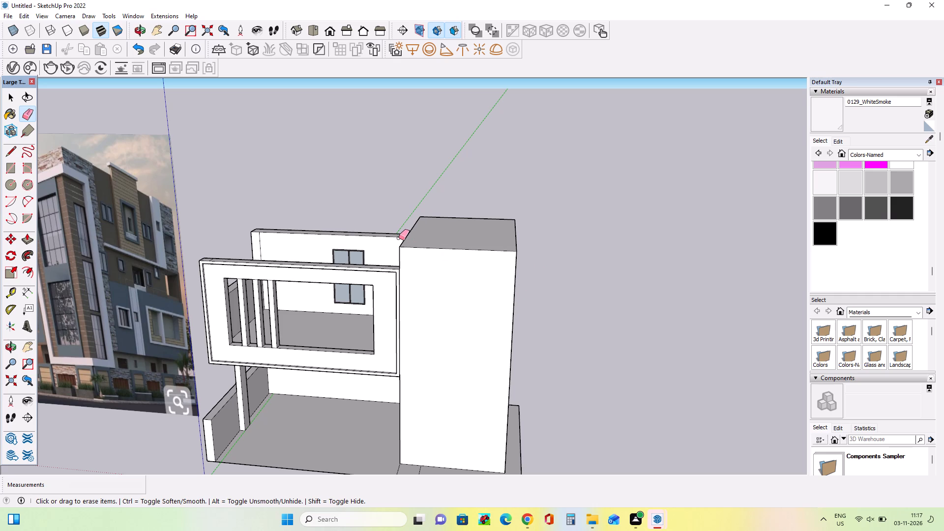
scroll(405, 243, up, 2)
middle_drag(409, 243, 436, 306)
scroll(428, 267, up, 4)
middle_drag(428, 273, 447, 193)
scroll(447, 193, down, 3)
scroll(427, 232, down, 4)
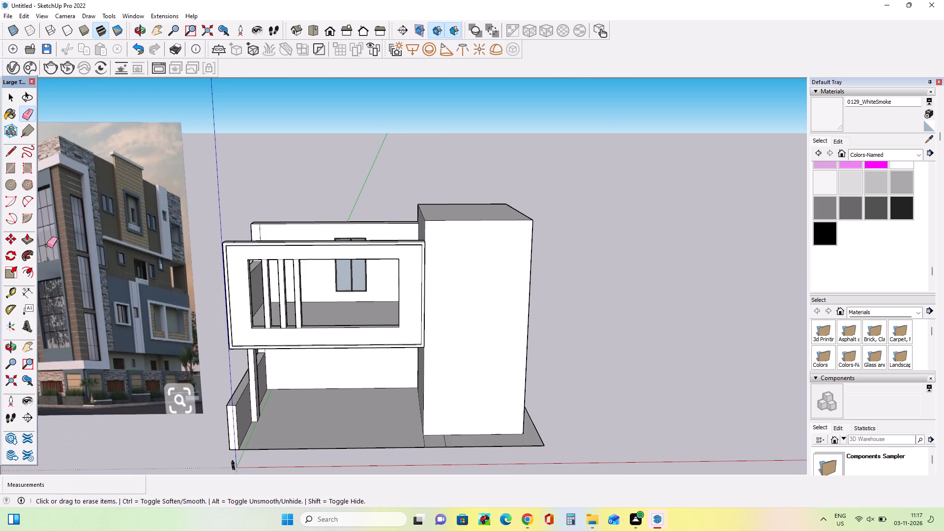
Raise the tall block by pulling its top face up about 21' 2" with Push/Pull.
click(27, 240)
middle_drag(337, 264, 349, 353)
drag(449, 217, 444, 195)
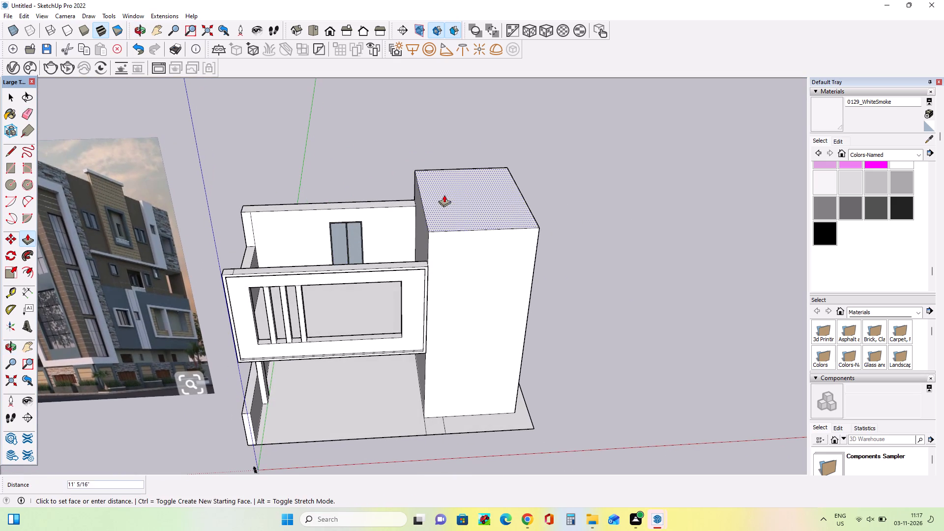
drag(444, 195, 445, 186)
Compare the raised block and the balcony wing with the proportions of the building in the reference image.
middle_drag(405, 381, 409, 264)
scroll(395, 229, up, 3)
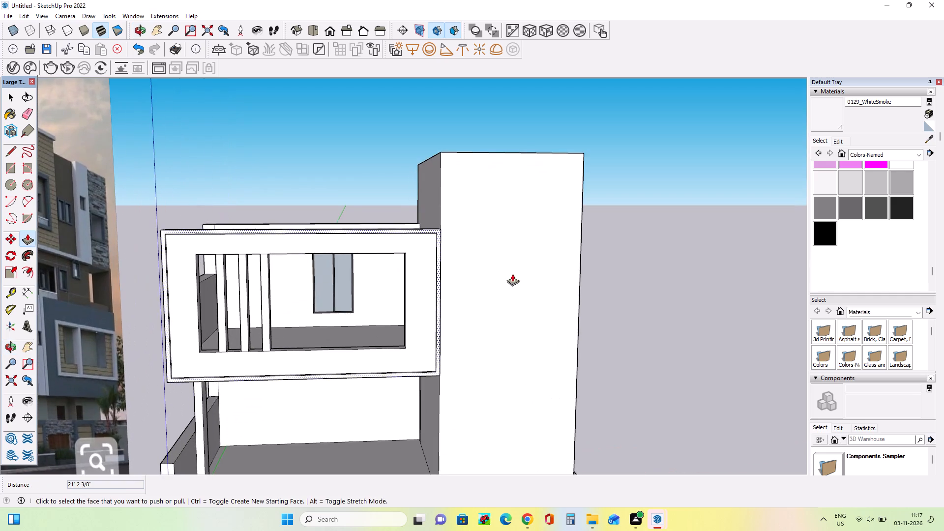
middle_drag(528, 291, 522, 380)
scroll(481, 378, up, 1)
scroll(284, 349, down, 3)
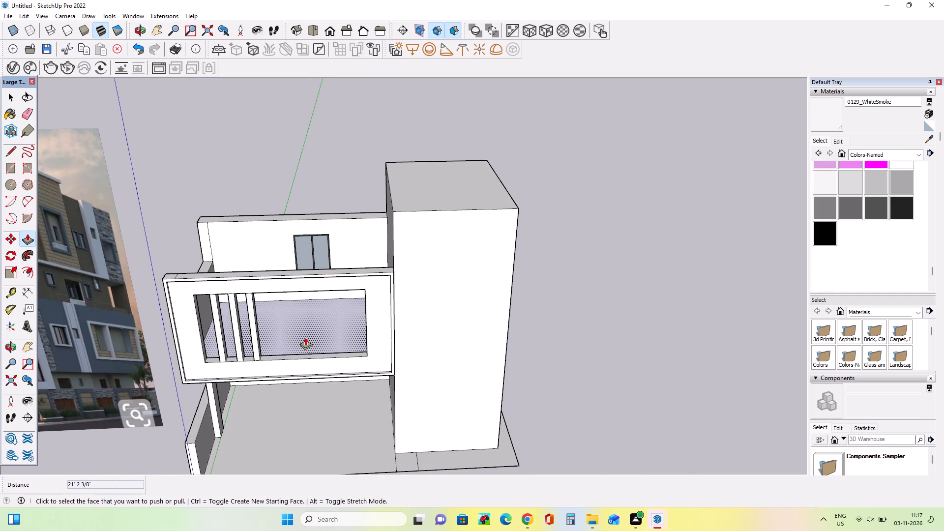
middle_drag(308, 329, 322, 237)
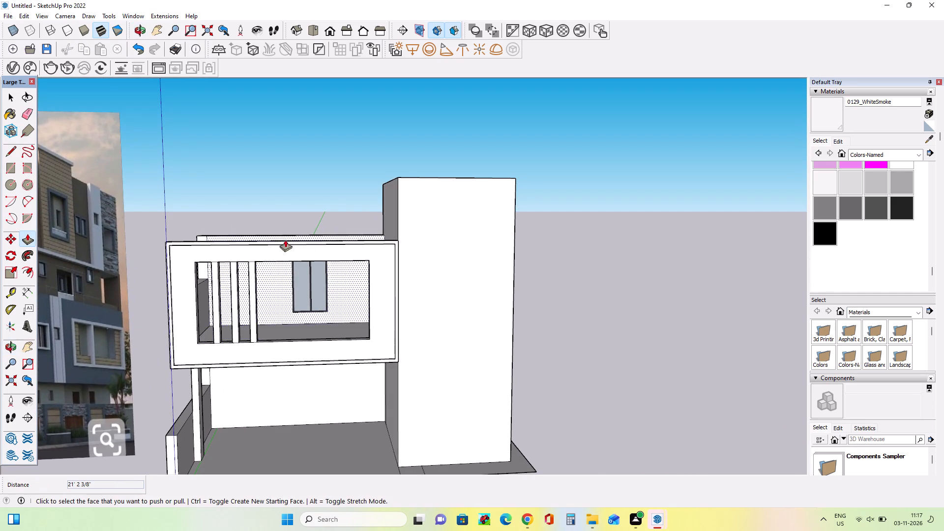
scroll(238, 314, up, 3)
scroll(291, 298, down, 7)
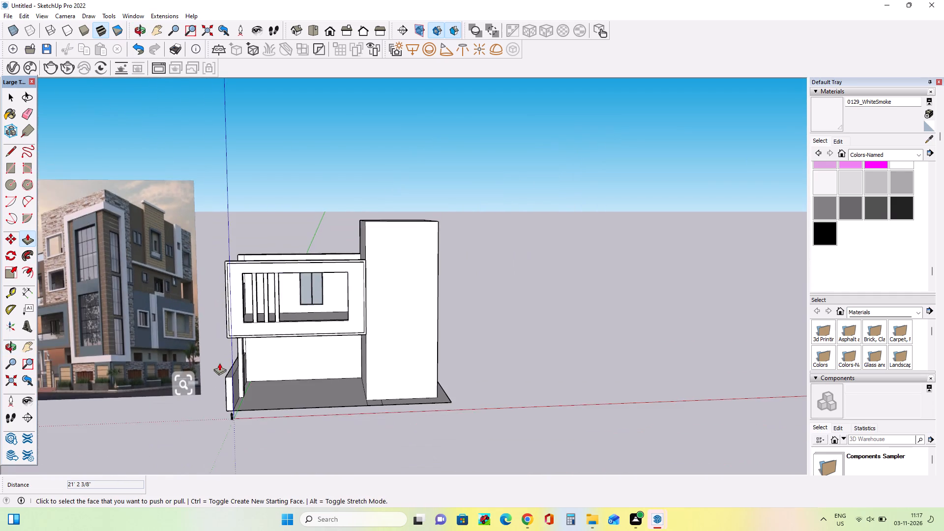
scroll(219, 363, up, 8)
scroll(310, 219, down, 8)
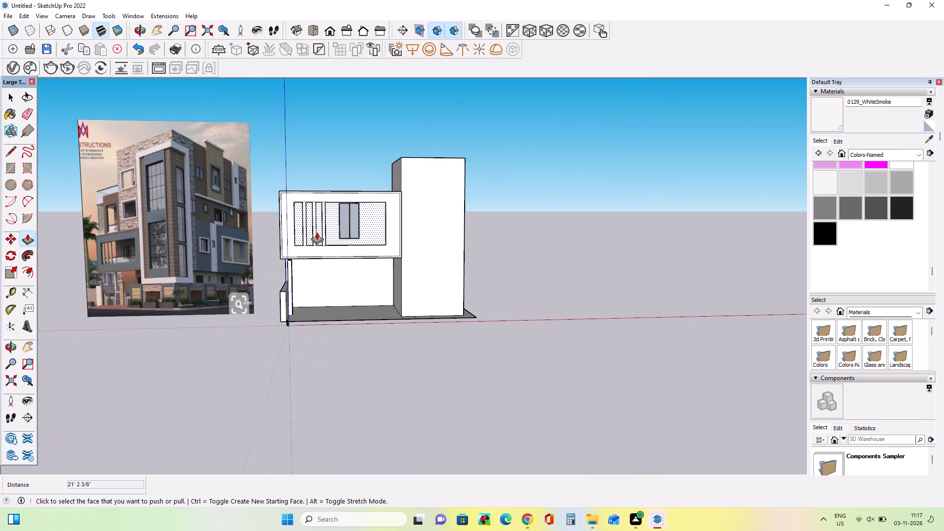
Examine the open top of the balcony wing and its junction with the tall block against the reference image.
middle_drag(333, 244, 339, 279)
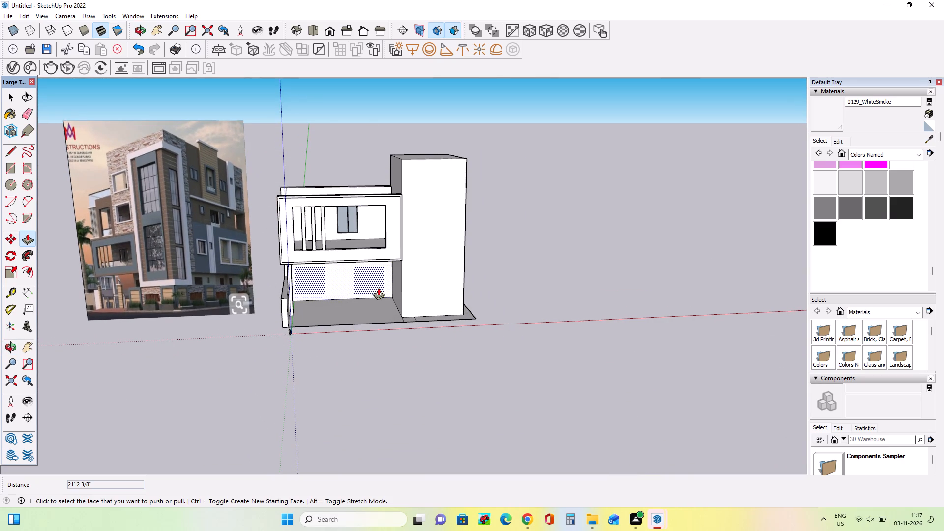
middle_drag(379, 305, 387, 325)
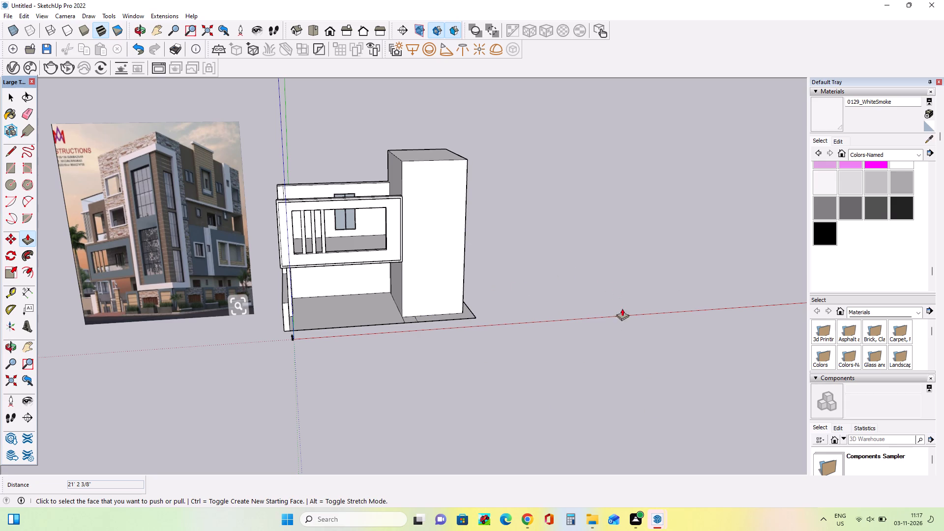
middle_drag(554, 291, 554, 327)
scroll(276, 234, up, 3)
scroll(346, 248, up, 4)
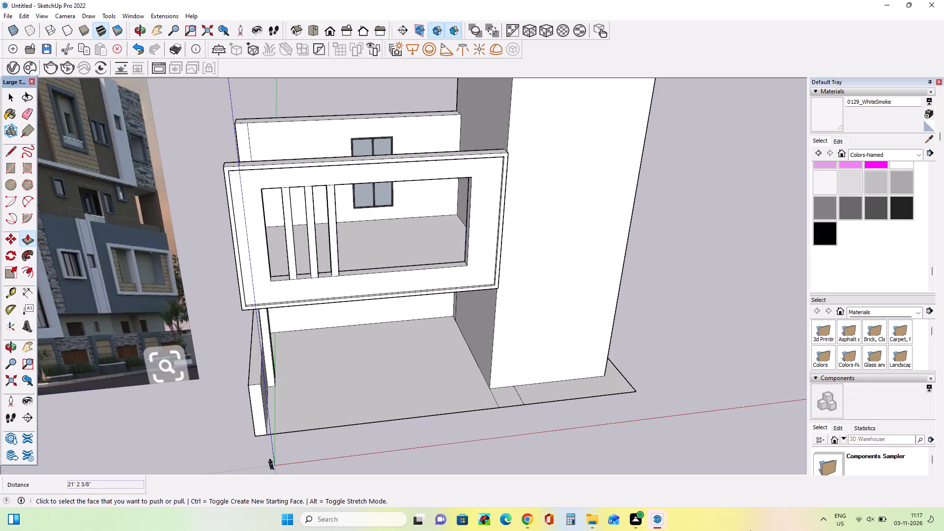
middle_drag(393, 337, 421, 249)
scroll(421, 249, down, 7)
scroll(393, 183, up, 4)
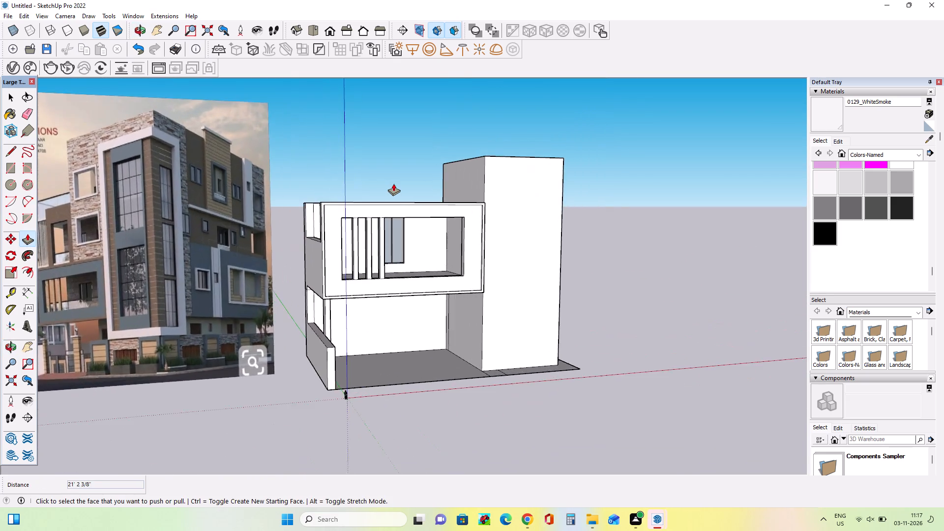
scroll(395, 184, up, 3)
middle_drag(549, 269, 445, 262)
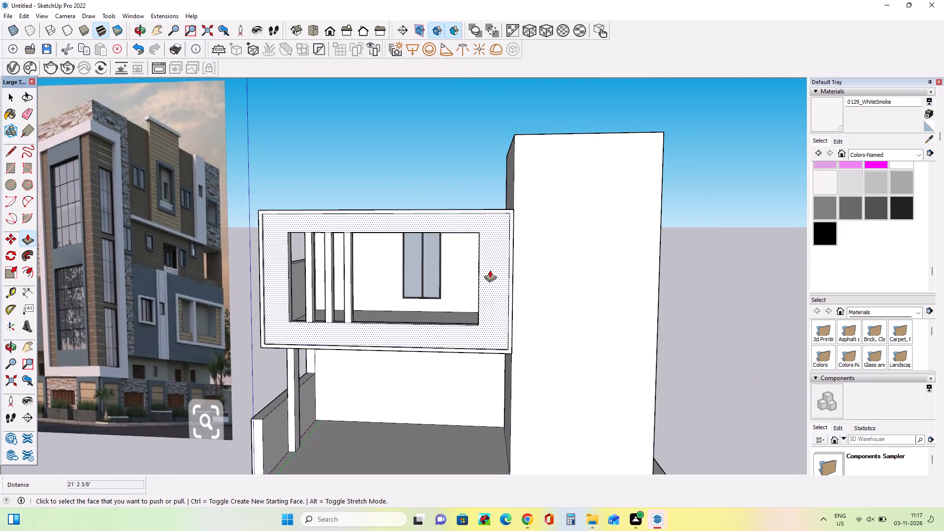
scroll(530, 195, up, 1)
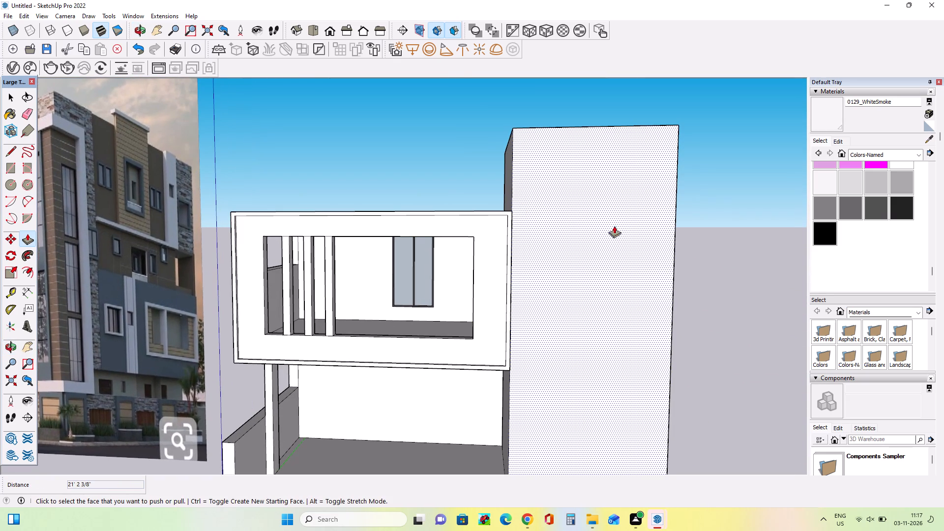
scroll(480, 206, down, 5)
middle_drag(619, 267, 621, 284)
middle_drag(446, 225, 574, 254)
scroll(576, 256, down, 2)
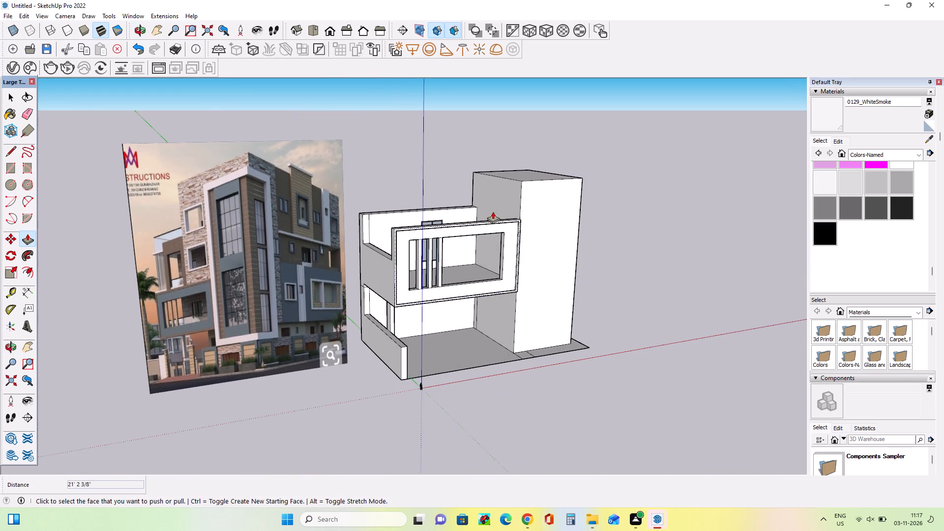
middle_drag(493, 213, 496, 242)
Draw a thin rectangle 88' 9" long on the tall block's side face, along the balcony wing's top from front frame to back wall.
click(13, 166)
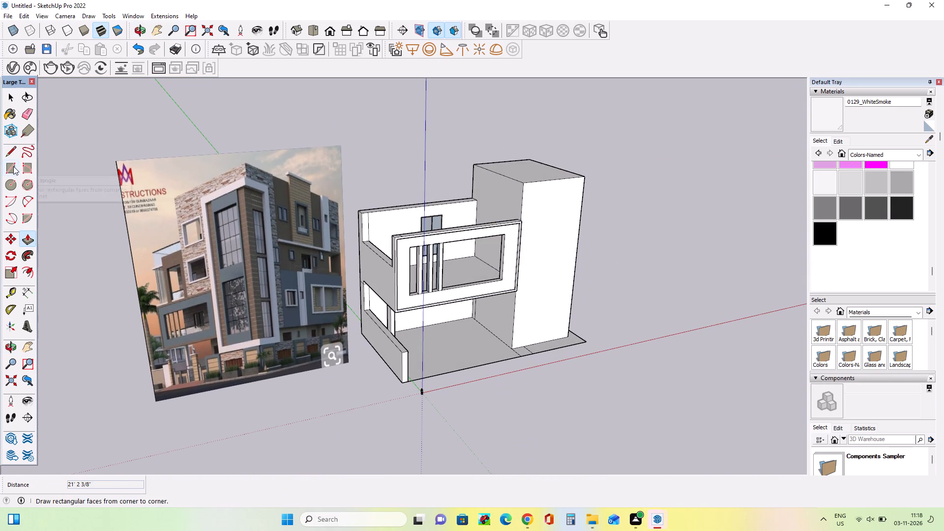
middle_drag(521, 205, 527, 262)
scroll(515, 235, up, 8)
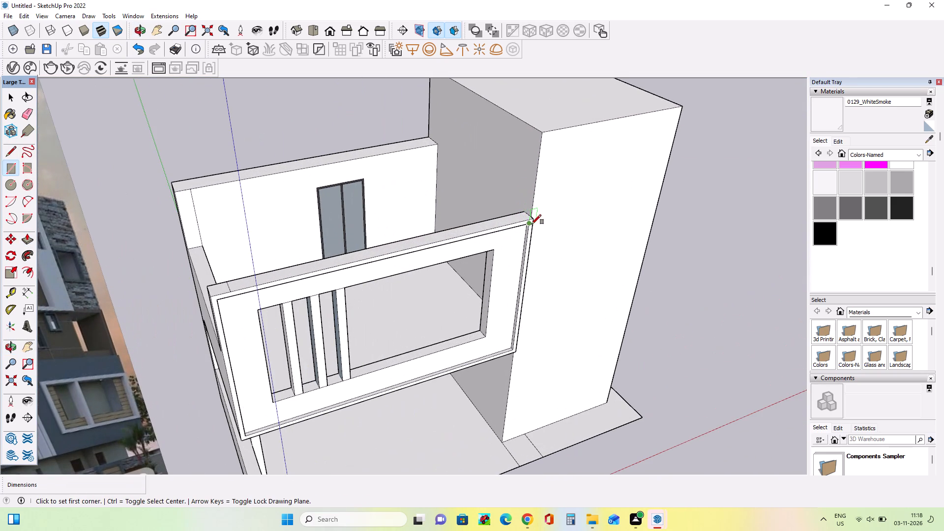
middle_drag(534, 220, 399, 238)
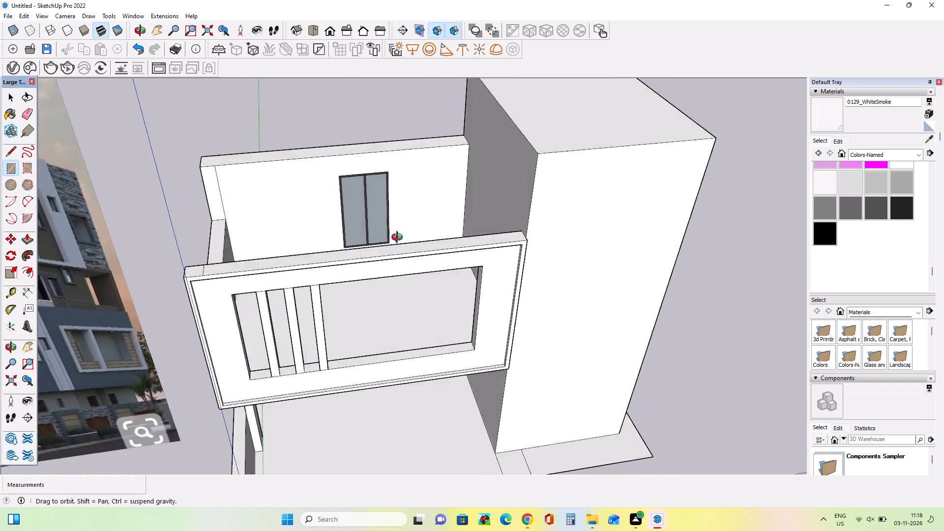
middle_drag(399, 238, 309, 251)
scroll(527, 302, up, 7)
middle_drag(460, 288, 413, 295)
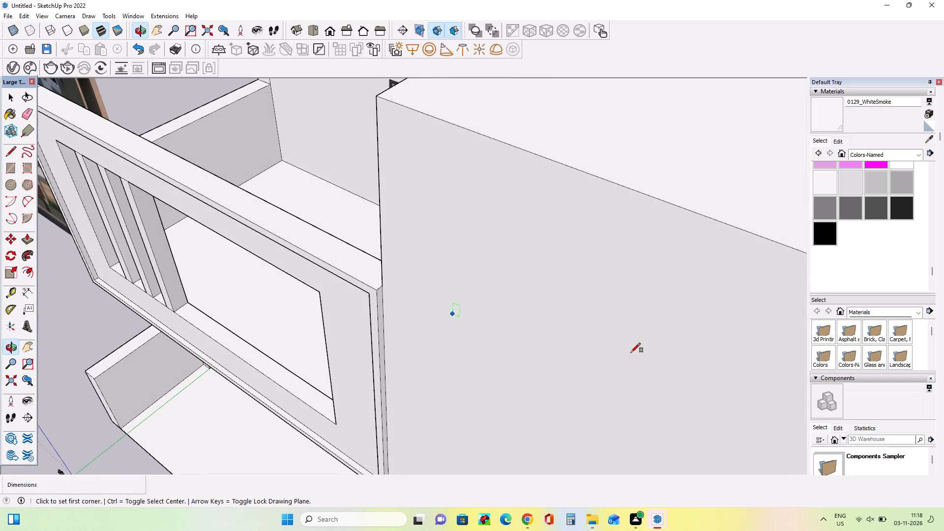
scroll(362, 293, up, 3)
middle_drag(389, 297, 440, 312)
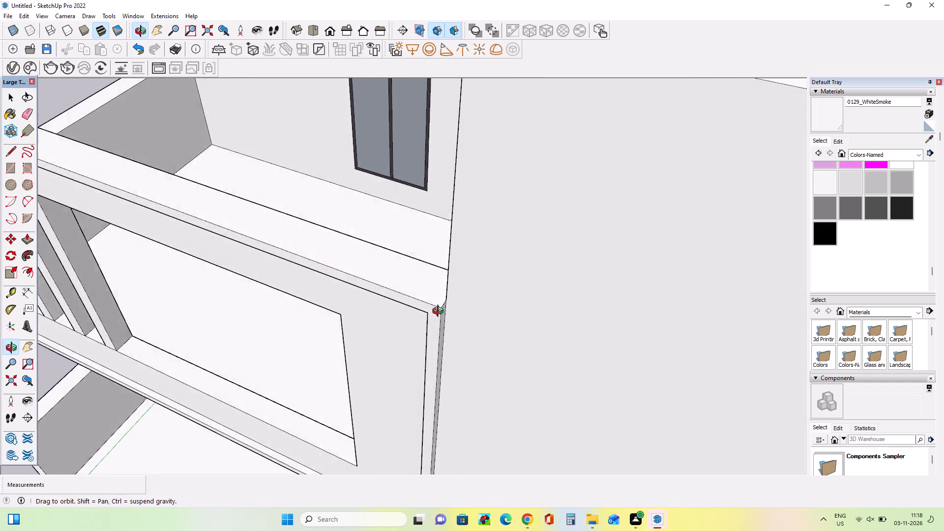
middle_drag(440, 312, 581, 349)
click(589, 298)
scroll(539, 266, down, 3)
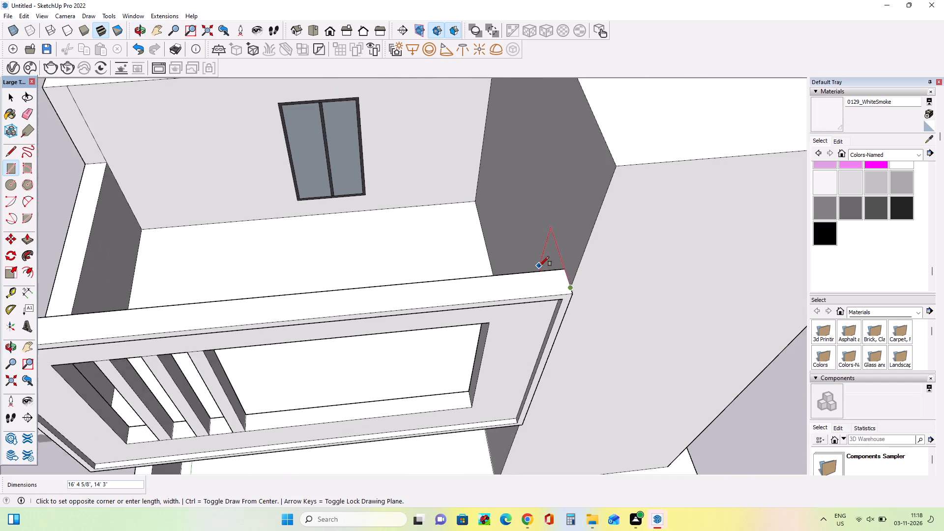
scroll(539, 266, down, 7)
click(509, 123)
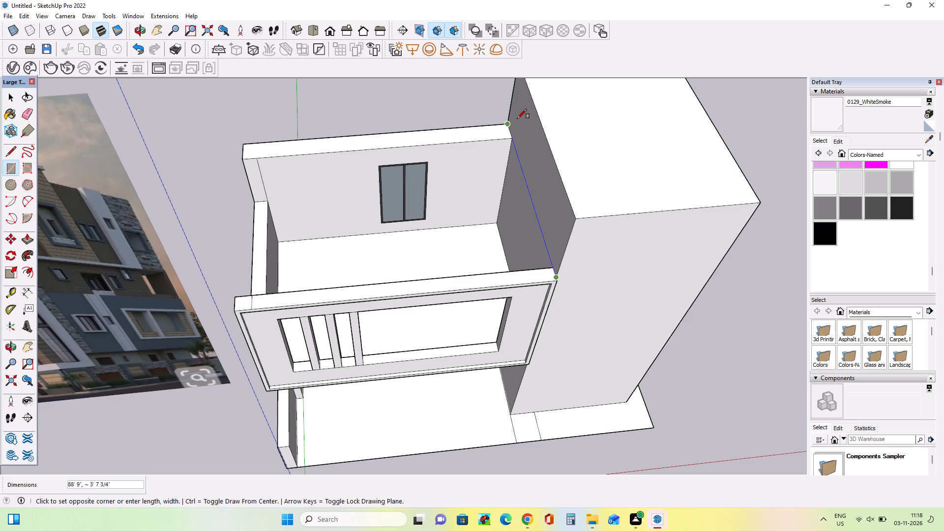
scroll(519, 118, up, 7)
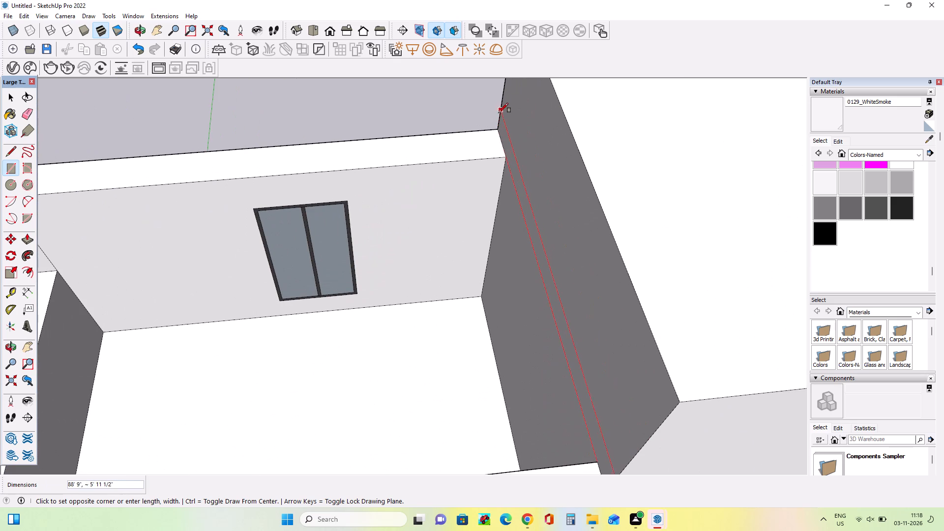
click(499, 117)
Push/Pull the thin strip about 121' 8" across the balcony wing to form its roof slab.
middle_drag(623, 169, 672, 145)
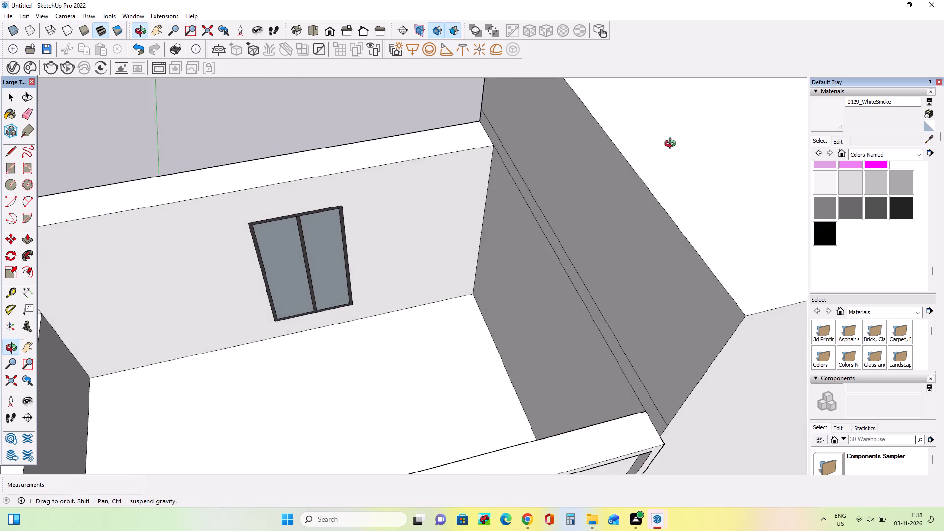
middle_drag(672, 145, 678, 139)
scroll(611, 200, down, 7)
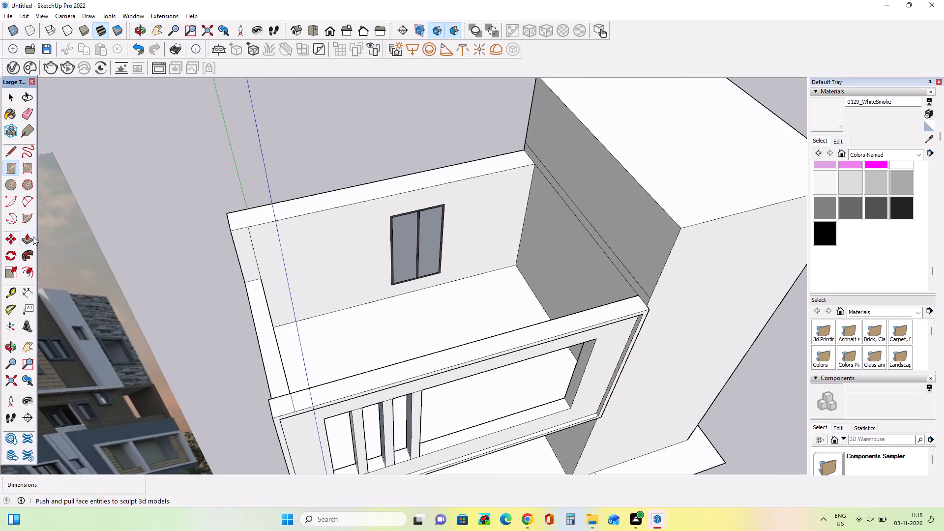
click(34, 239)
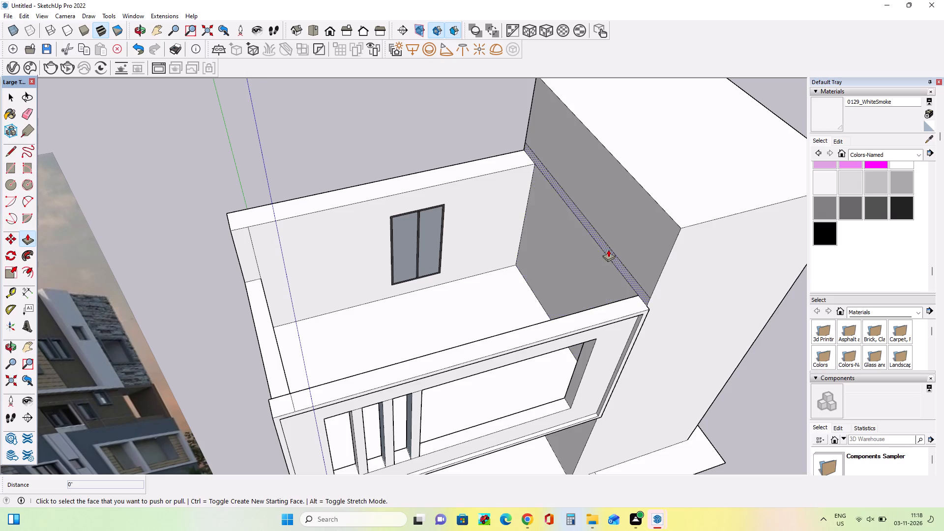
drag(609, 249, 274, 415)
Inspect the roof slab's fit over the balcony wing and compare it with the upper storeys in the reference image.
middle_drag(410, 363, 438, 216)
scroll(307, 266, up, 4)
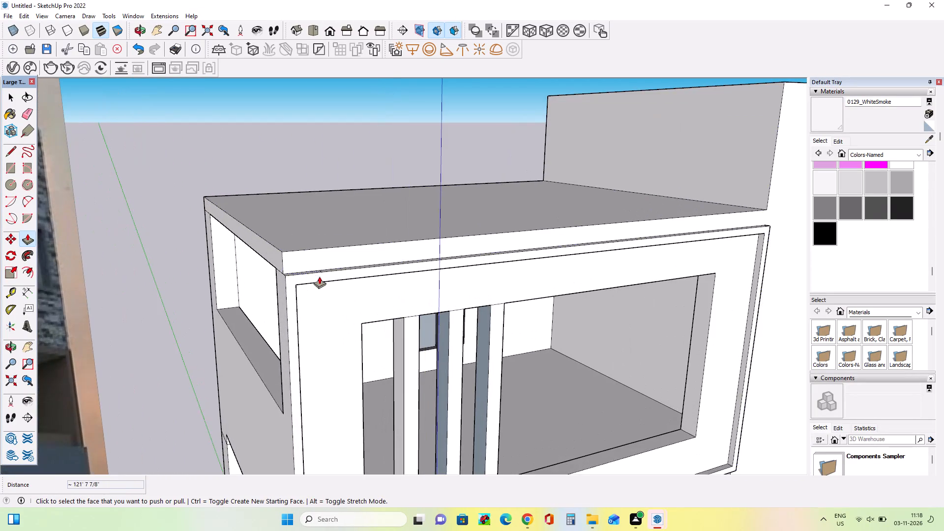
middle_drag(325, 278, 262, 282)
scroll(423, 246, down, 6)
middle_drag(423, 253, 391, 289)
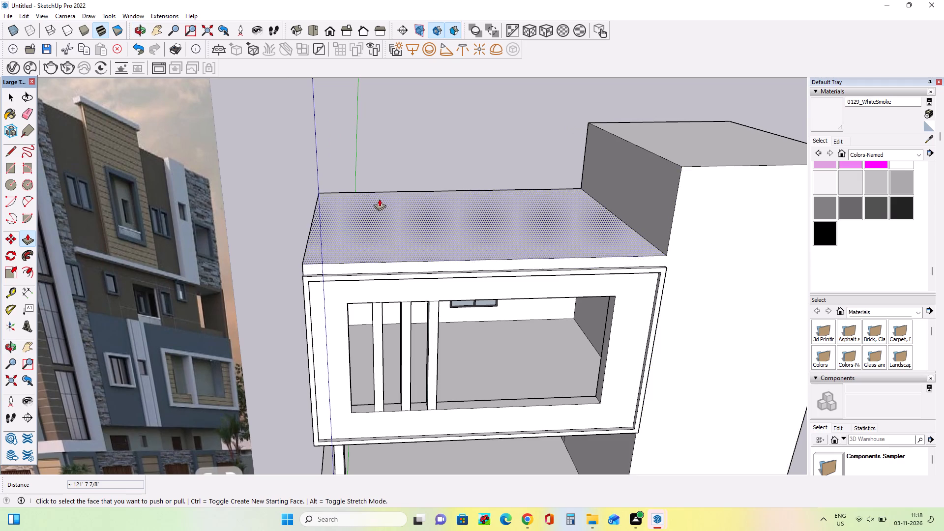
scroll(613, 196, down, 6)
middle_drag(365, 182, 372, 200)
scroll(372, 200, down, 1)
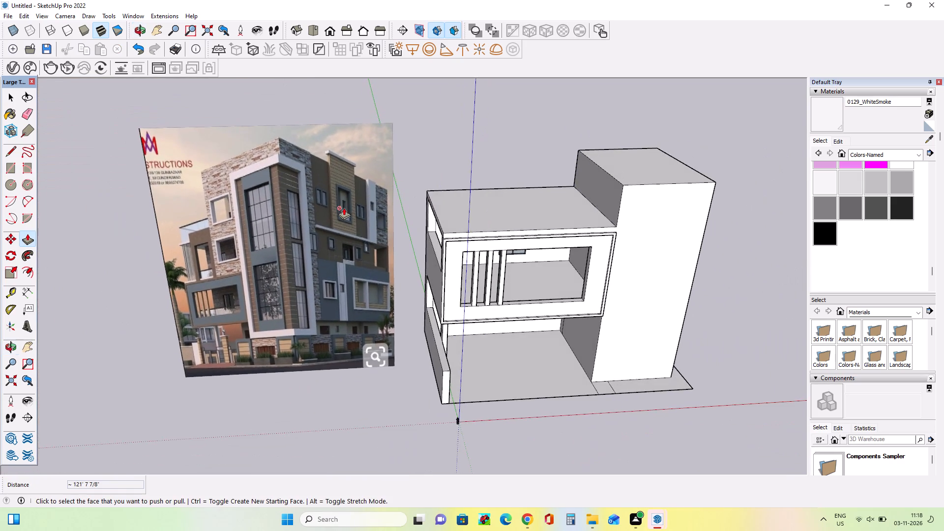
scroll(344, 207, up, 3)
middle_drag(373, 206, 367, 248)
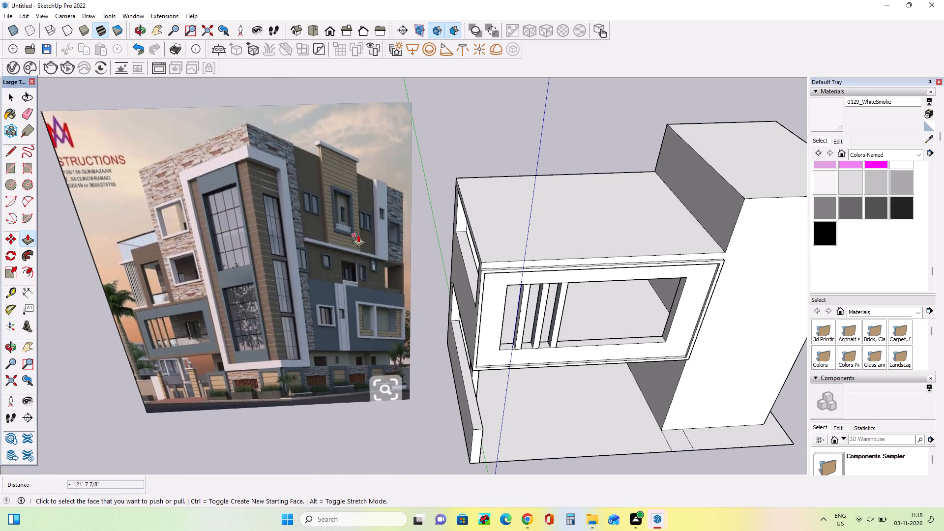
middle_drag(356, 229, 356, 214)
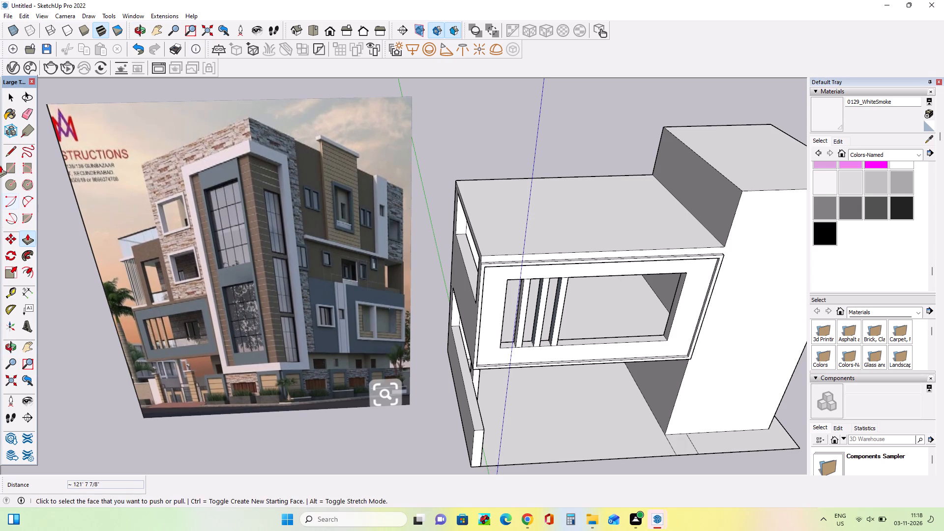
Compare the tall block's height above the balcony roof with the building in the reference image.
click(10, 166)
middle_drag(661, 247, 644, 340)
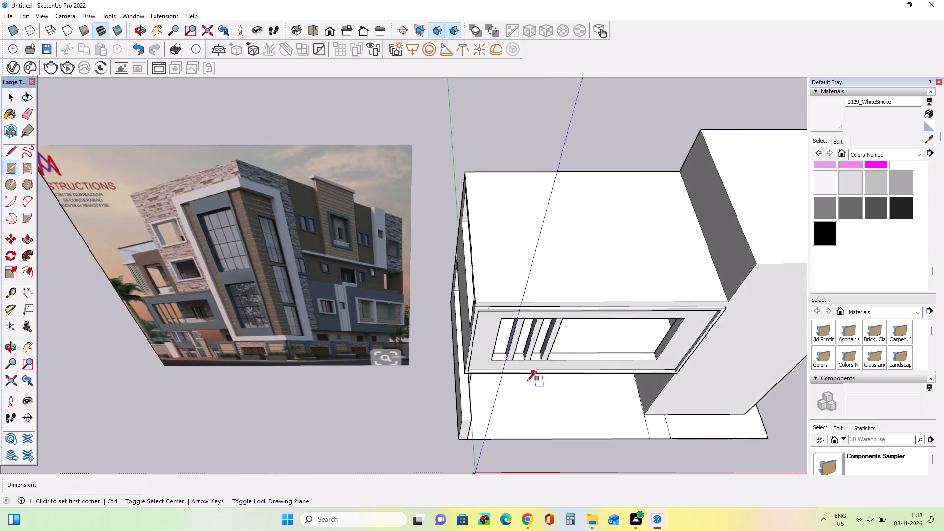
middle_drag(527, 381, 501, 293)
middle_drag(442, 312, 331, 320)
scroll(268, 325, down, 3)
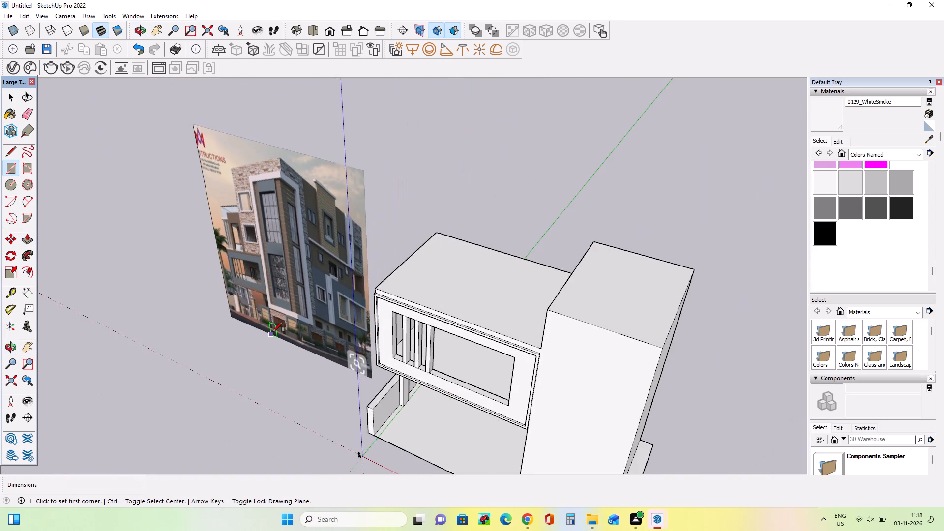
scroll(273, 332, down, 2)
middle_drag(307, 328, 487, 281)
scroll(487, 280, up, 3)
middle_drag(500, 296, 500, 299)
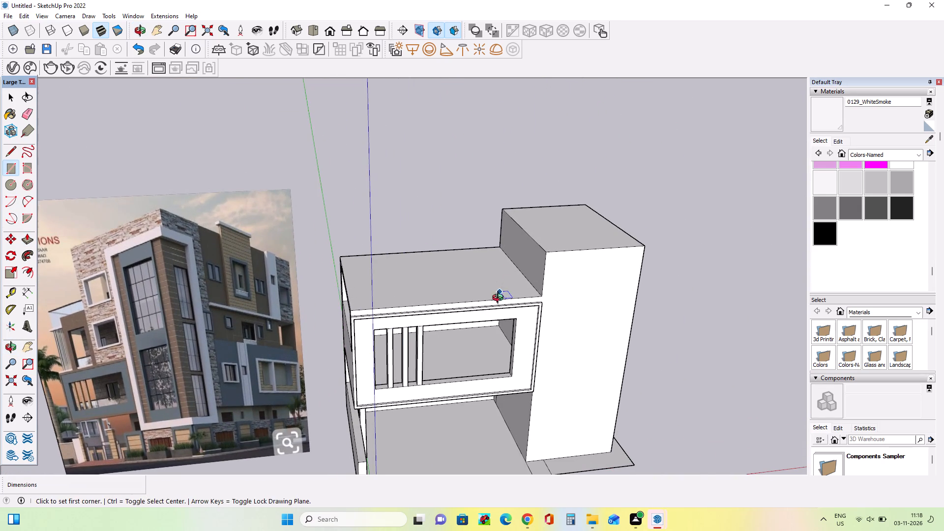
middle_drag(500, 299, 501, 312)
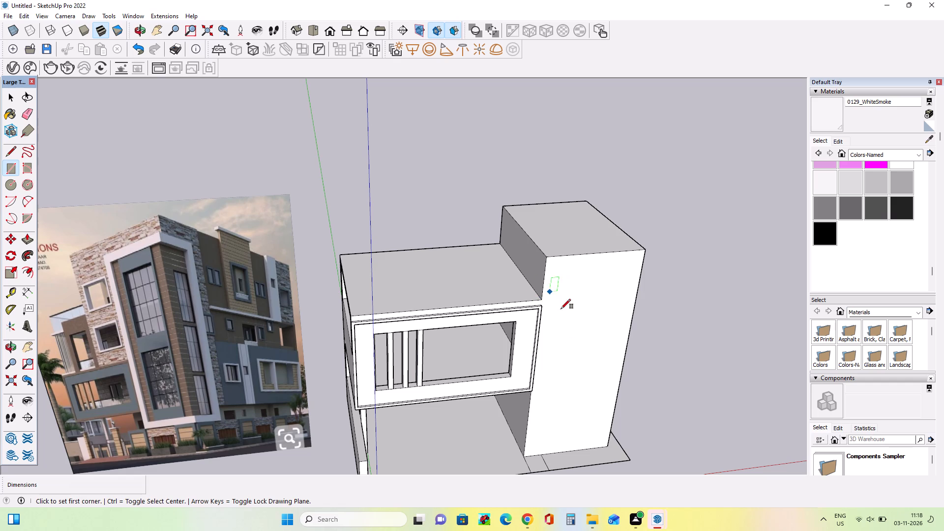
middle_drag(458, 341, 449, 234)
middle_drag(468, 314, 455, 352)
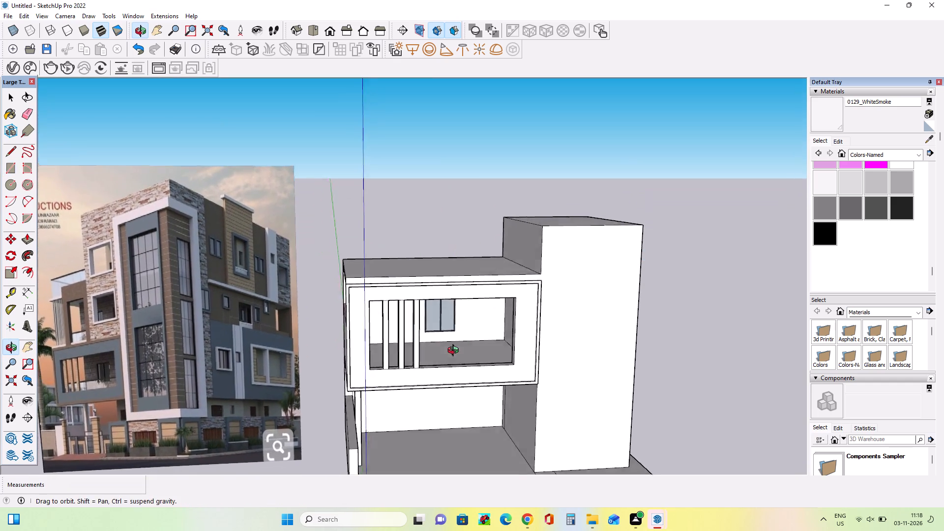
middle_drag(455, 352, 446, 361)
Raise the tall block by pulling its top face up about 56' 11" with Push/Pull.
click(25, 237)
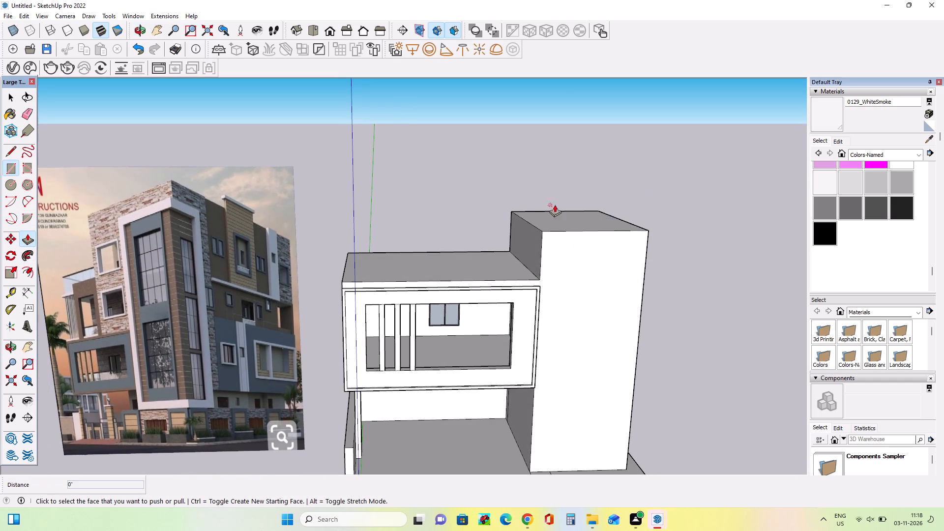
drag(548, 224, 551, 134)
middle_click(598, 296)
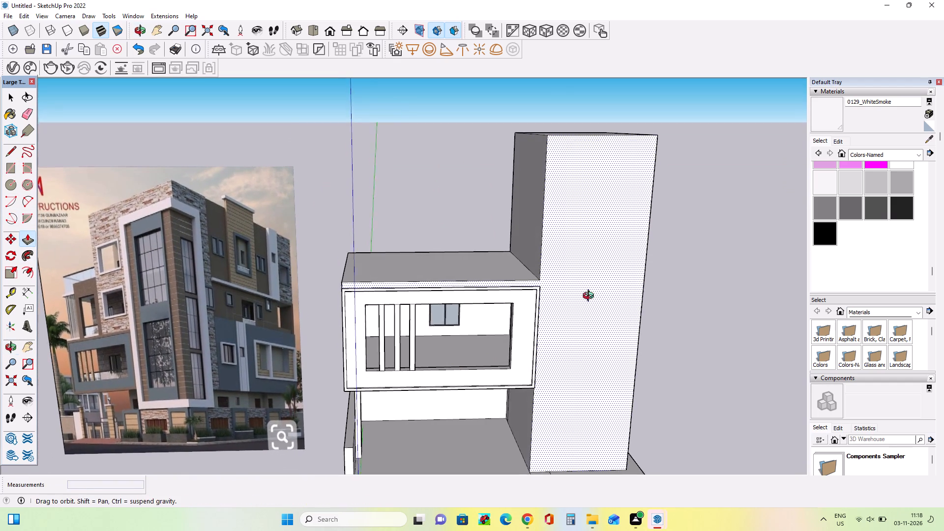
scroll(531, 288, down, 3)
middle_drag(523, 290, 529, 310)
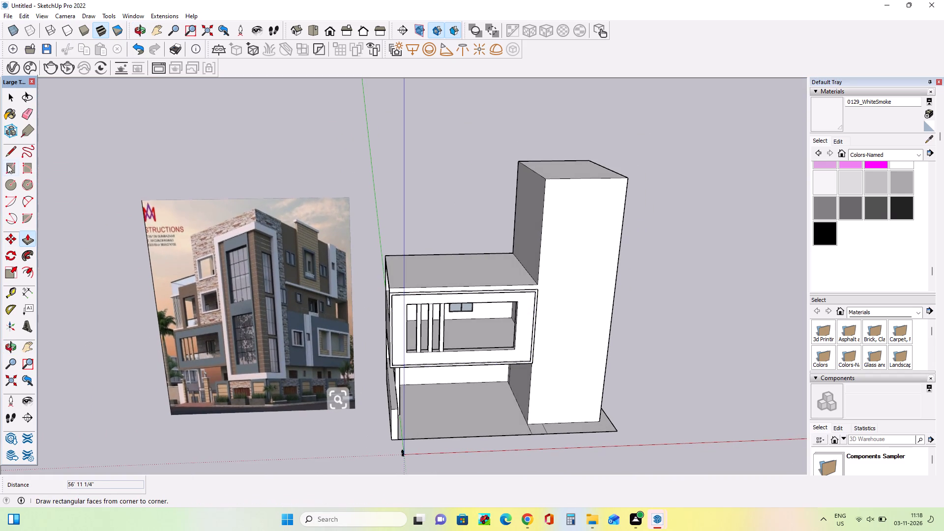
Draw a rectangle about 88' 9" by 60' 10" on the balcony wing's roof, from the front corner beside the tall block to the back edge.
click(9, 167)
middle_drag(385, 288, 407, 372)
scroll(480, 290, up, 4)
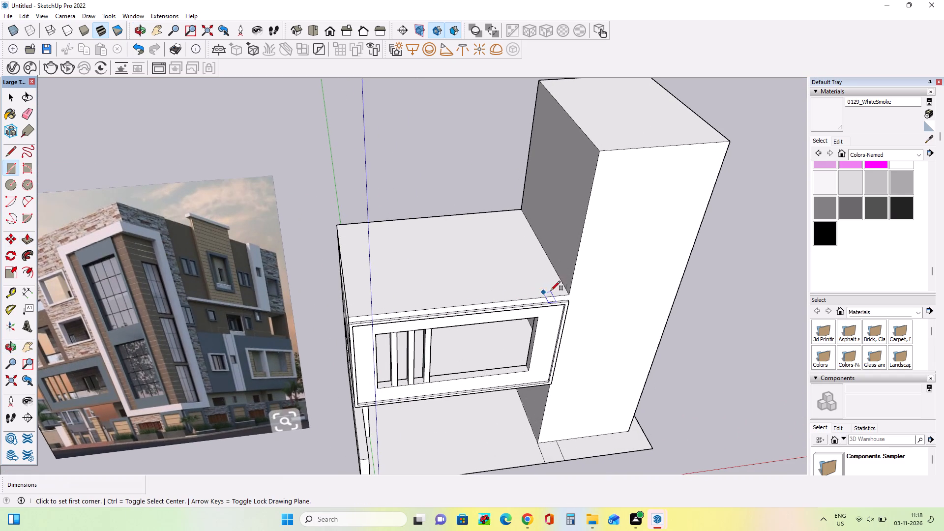
click(571, 293)
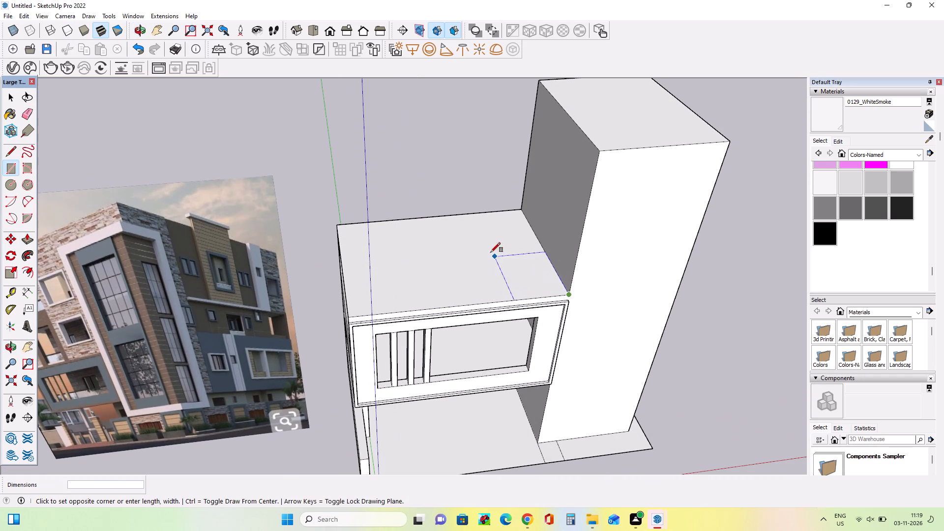
scroll(440, 214, down, 4)
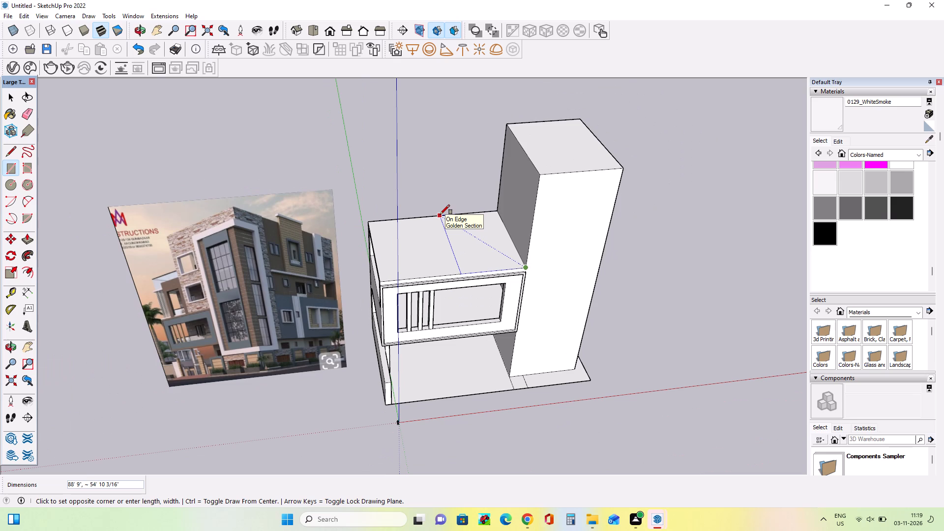
click(437, 215)
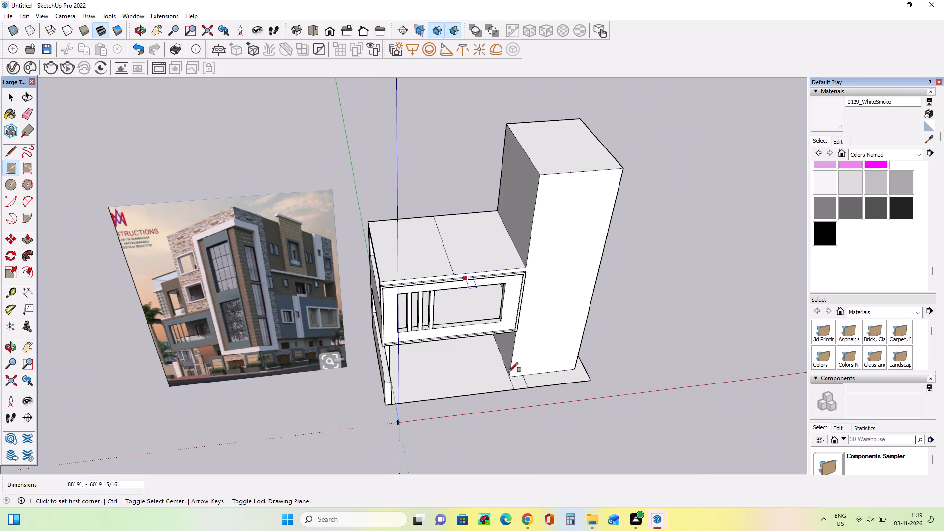
Examine the stone-clad wall and upper storey beside the balcony wing in the reference image.
middle_drag(509, 375, 481, 242)
scroll(442, 225, up, 3)
middle_drag(446, 298, 452, 349)
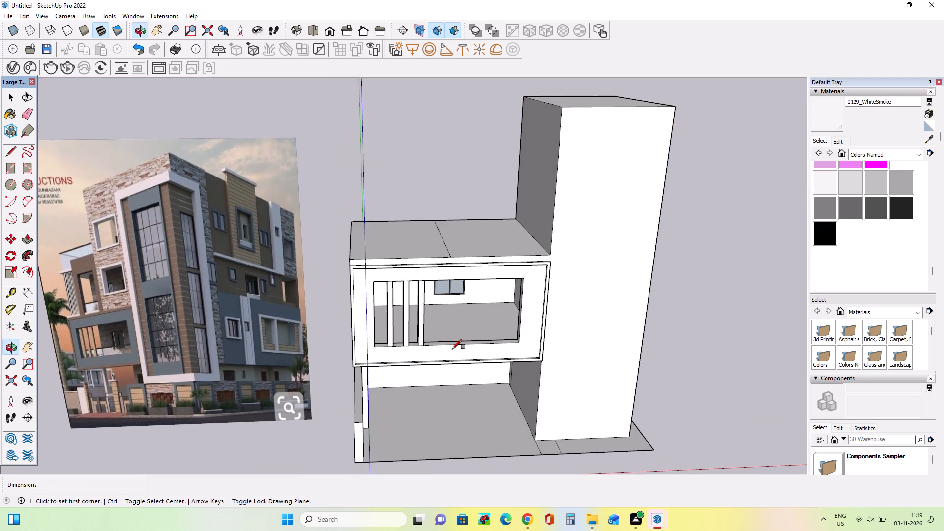
scroll(455, 331, down, 2)
scroll(194, 302, up, 6)
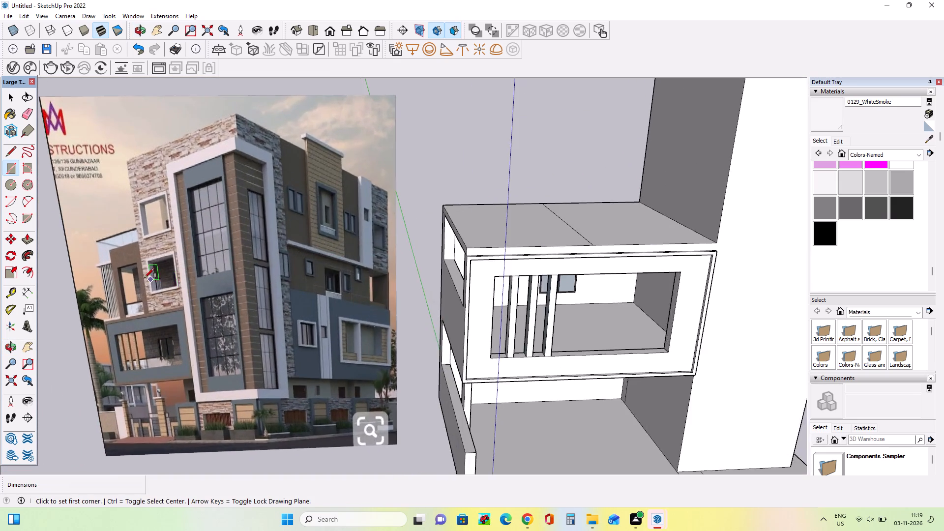
scroll(145, 278, up, 13)
scroll(156, 279, down, 5)
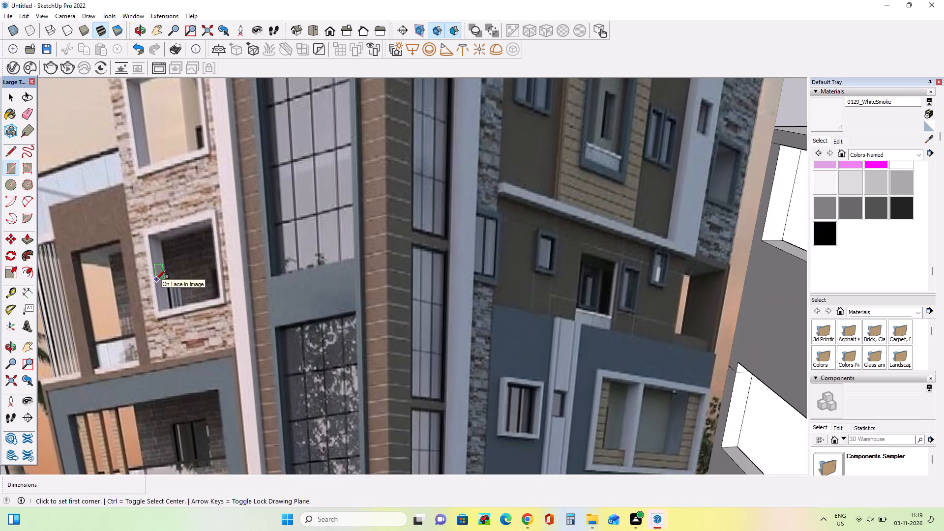
scroll(156, 279, down, 13)
Draw a narrow rectangle about 60' 10" long on the balcony roof's front edge, from the dividing line to the tall block.
middle_drag(488, 281, 483, 331)
scroll(496, 272, up, 2)
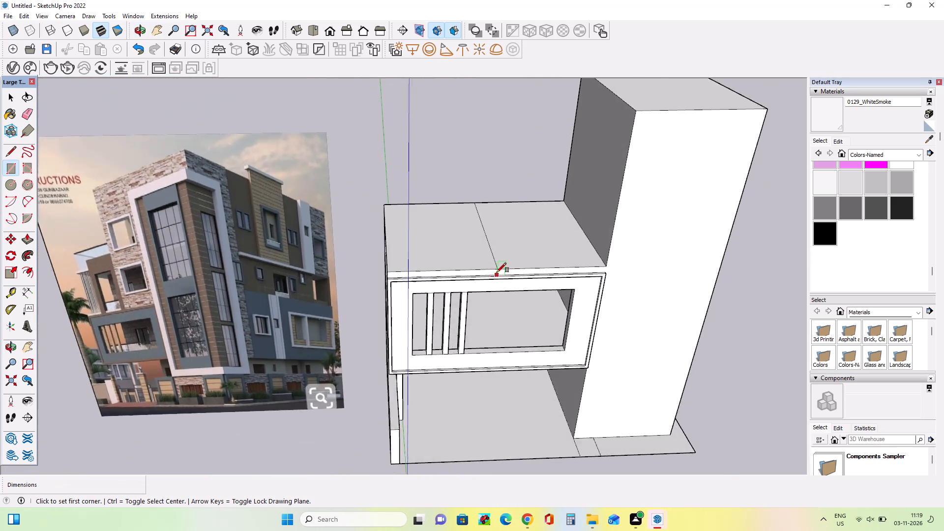
scroll(497, 272, up, 2)
click(499, 267)
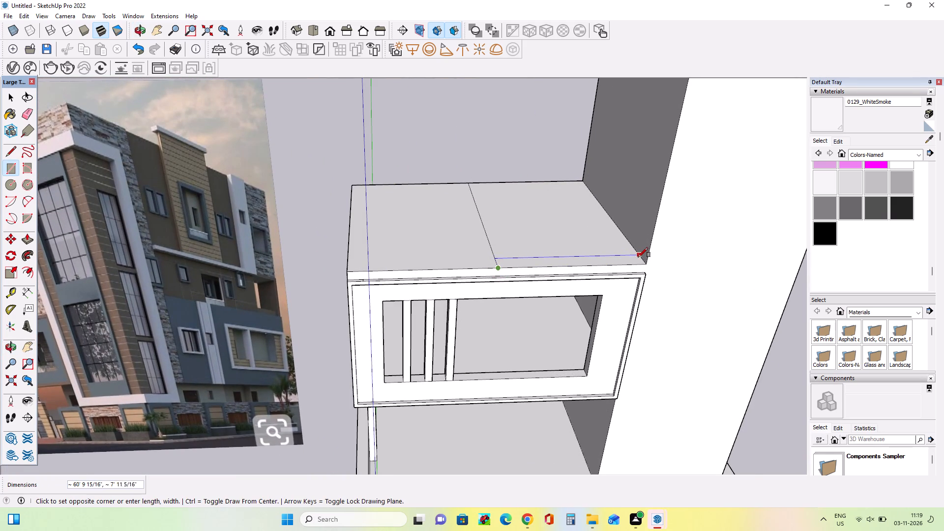
click(639, 259)
Erase the dividing line running front to back across the balcony wing's roof.
middle_drag(639, 275, 645, 328)
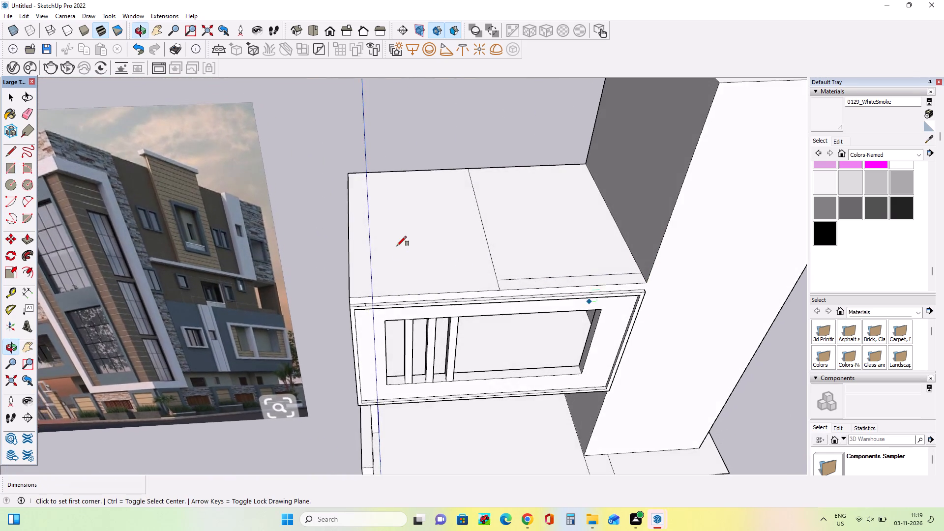
scroll(395, 244, down, 4)
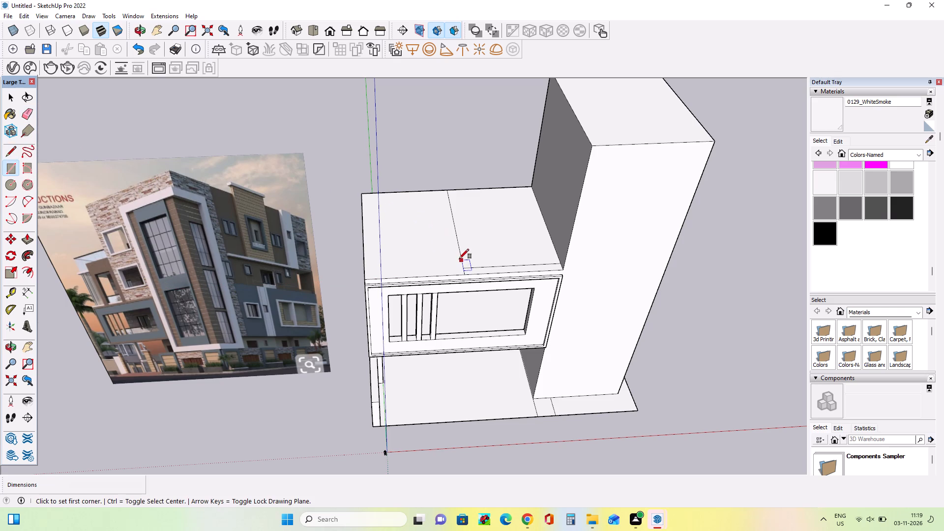
click(31, 114)
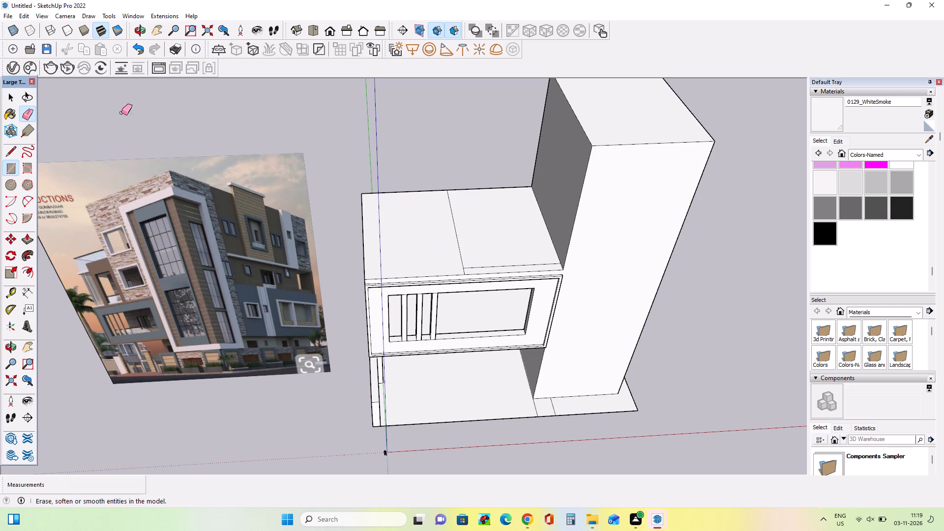
drag(439, 227, 468, 228)
Draw a narrow rectangle along the whole back edge of the balcony roof, from the outer back corner to the tall block.
middle_drag(470, 238, 474, 260)
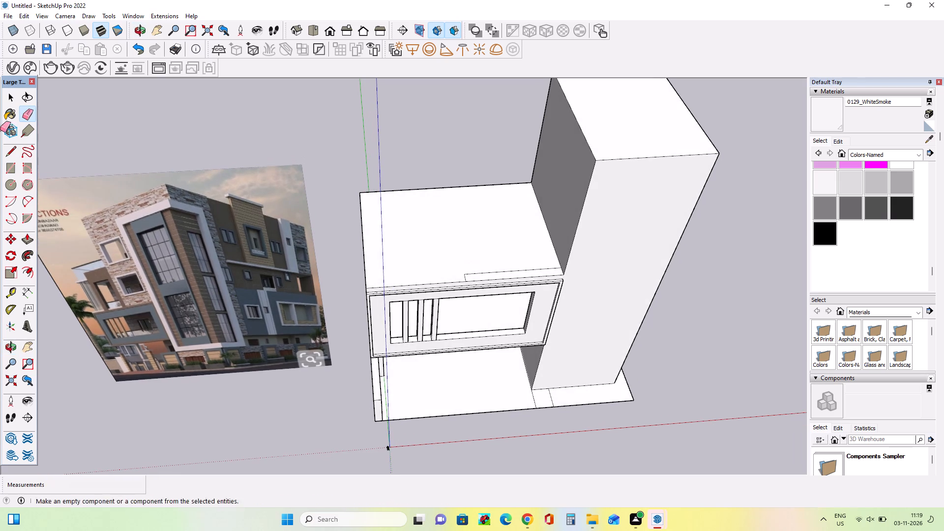
click(11, 163)
middle_drag(400, 233, 400, 241)
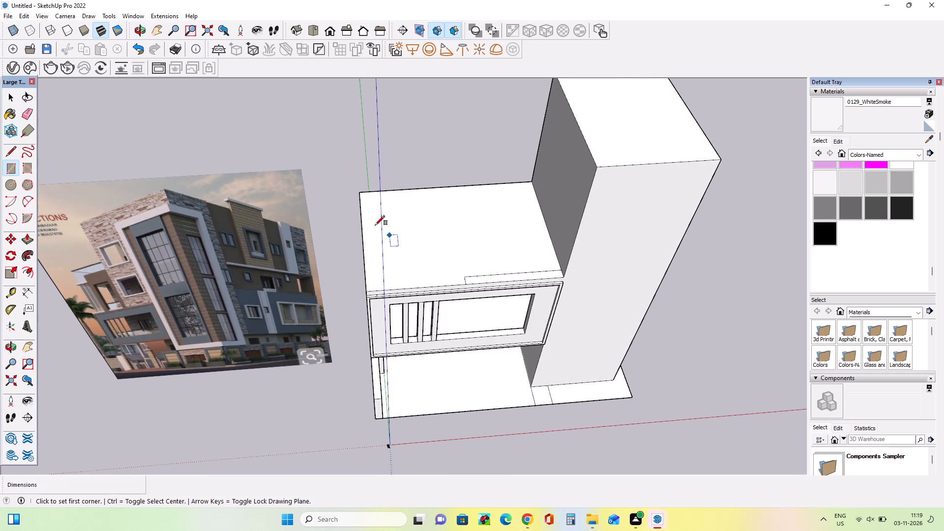
scroll(366, 212, up, 3)
click(357, 187)
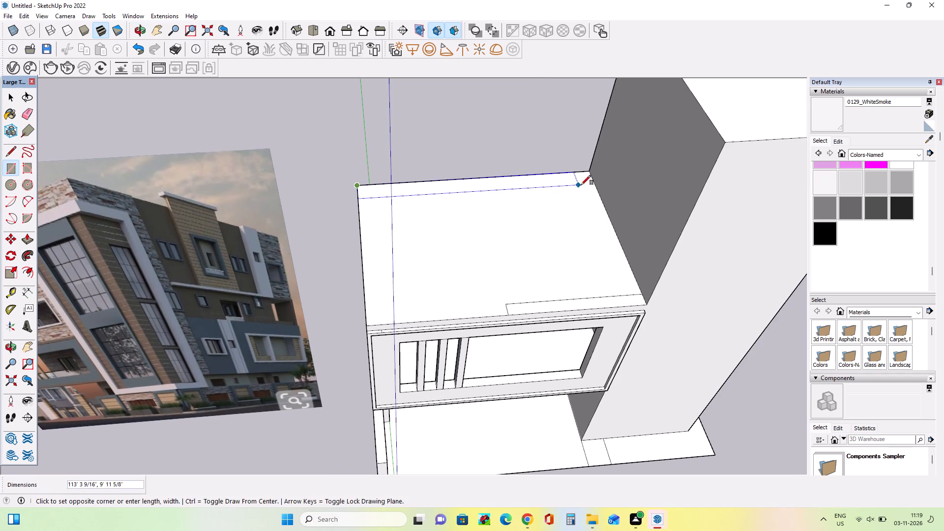
click(595, 180)
Push/Pull the back strip of the balcony roof up about 51' 5" as a wall.
middle_drag(591, 204, 591, 226)
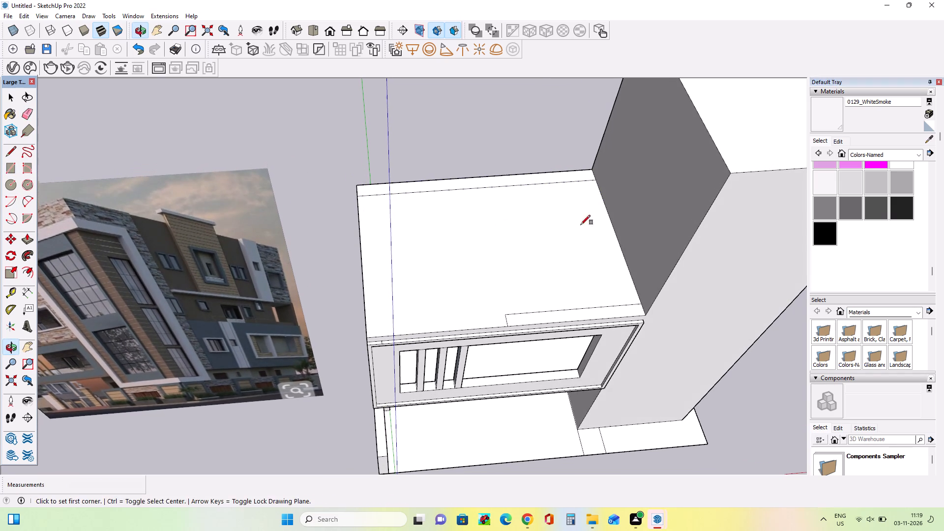
click(29, 239)
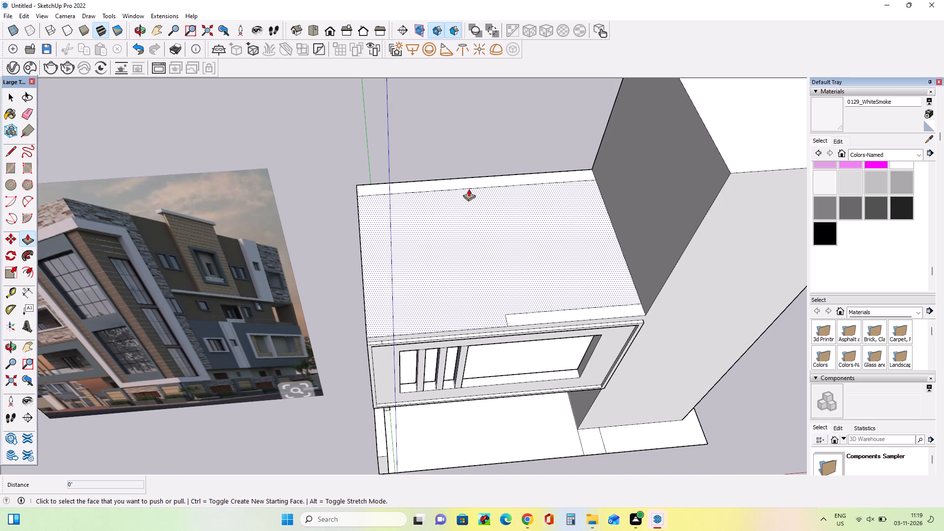
scroll(464, 252, down, 7)
drag(480, 215, 491, 206)
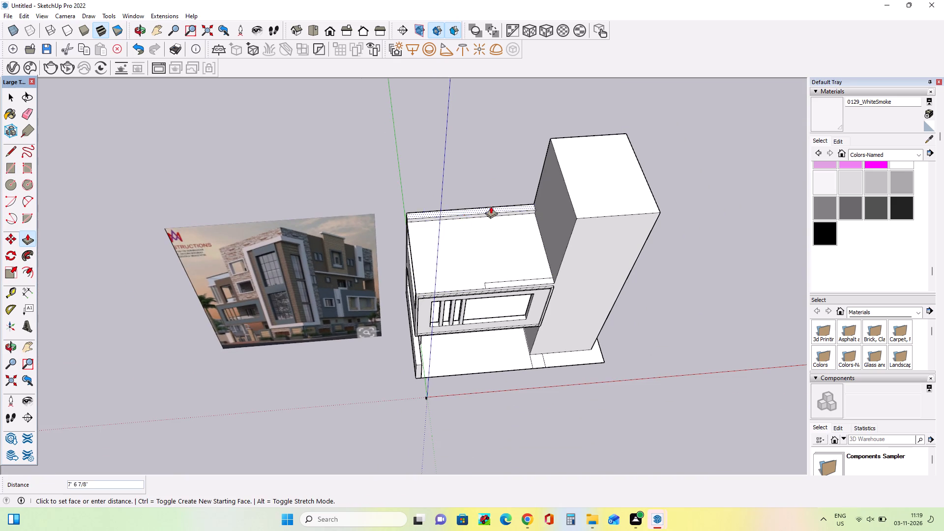
drag(491, 206, 548, 191)
Raise the top of the back wall by about another 6' 6" with Push/Pull.
middle_drag(396, 334, 449, 184)
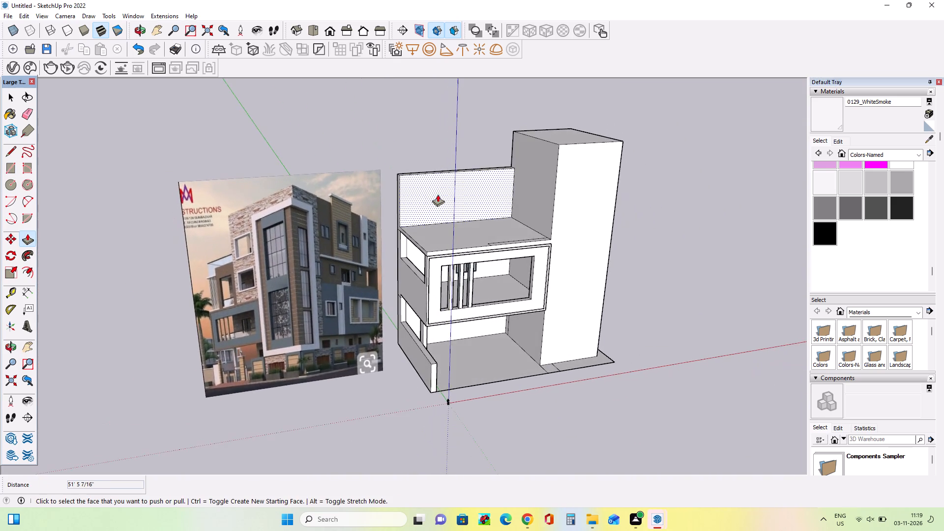
scroll(429, 201, up, 3)
middle_drag(464, 246, 350, 270)
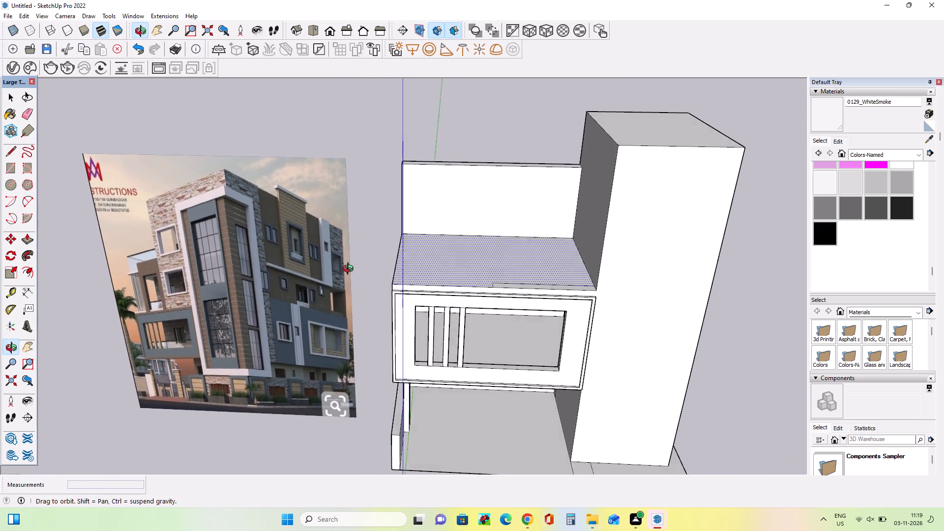
middle_drag(350, 270, 340, 270)
scroll(506, 158, up, 1)
middle_drag(509, 180, 519, 240)
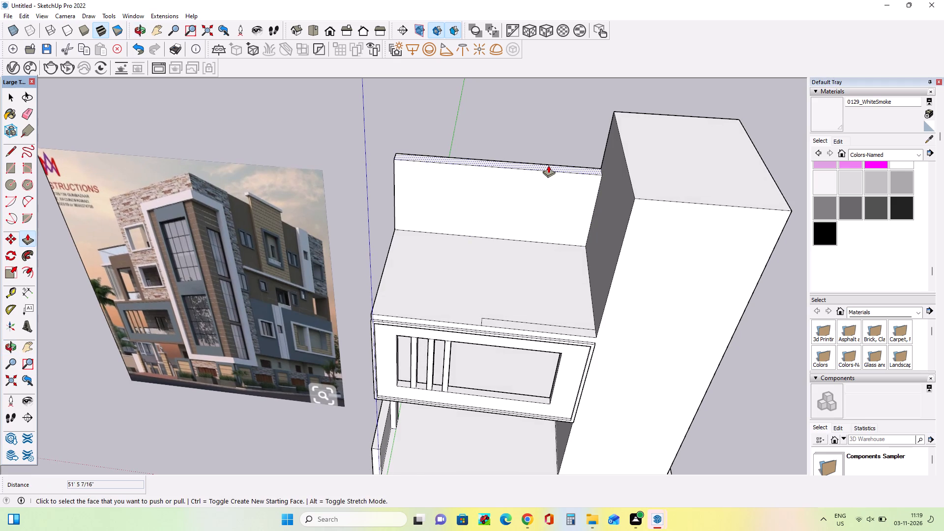
drag(548, 167, 554, 158)
Compare the upper storey above the balcony in the reference image with the model's new back wall.
middle_drag(518, 251, 537, 177)
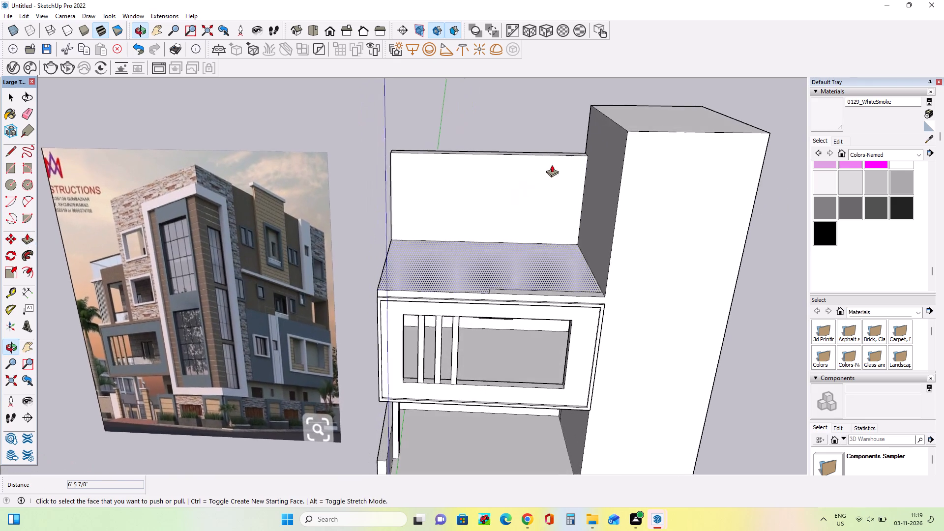
scroll(496, 230, up, 2)
middle_drag(496, 230, 541, 223)
scroll(467, 243, down, 5)
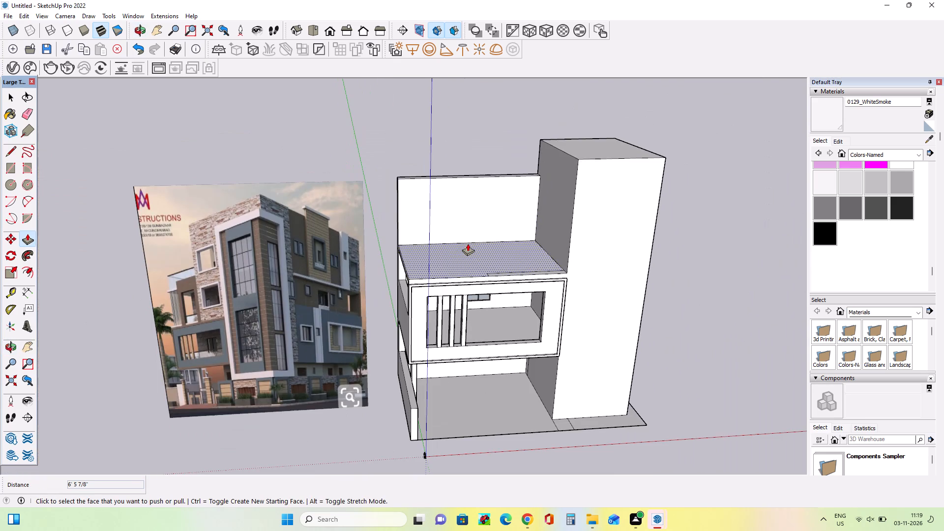
middle_drag(473, 262, 478, 293)
scroll(170, 305, up, 12)
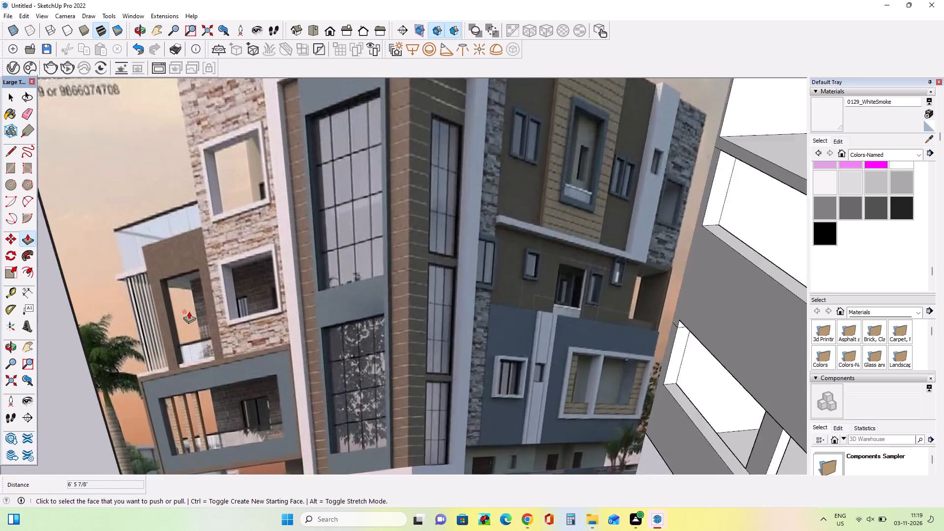
scroll(189, 311, up, 1)
scroll(174, 305, down, 9)
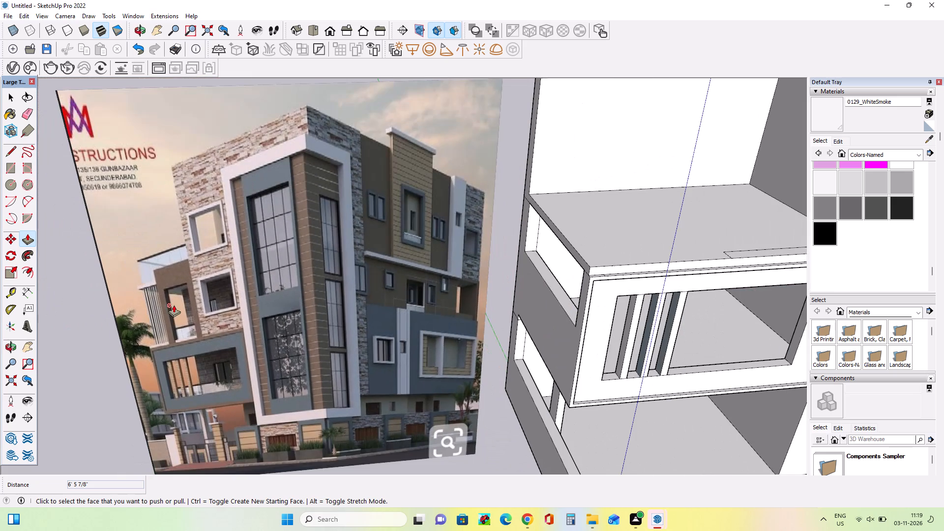
middle_drag(170, 294, 170, 254)
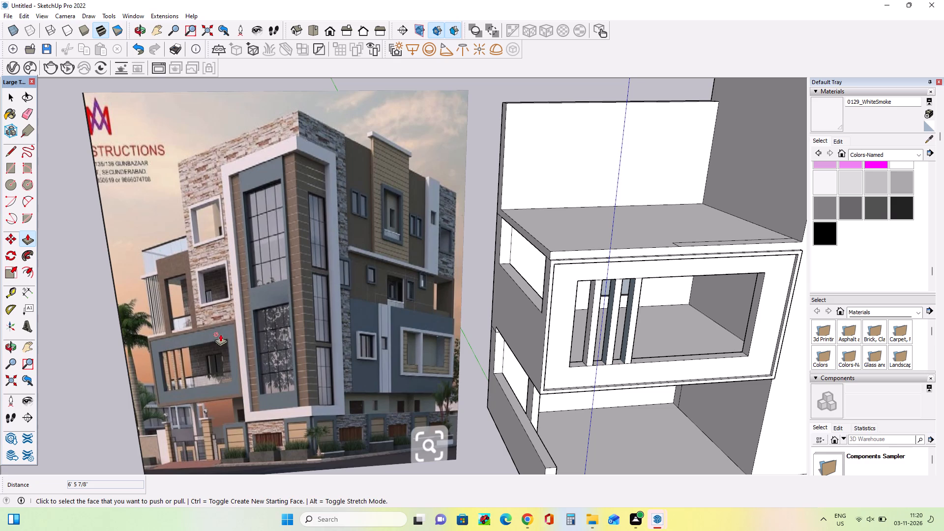
Push/Pull the front strip of the balcony roof up about 87' 2", to the top of the tall block.
scroll(170, 407, down, 1)
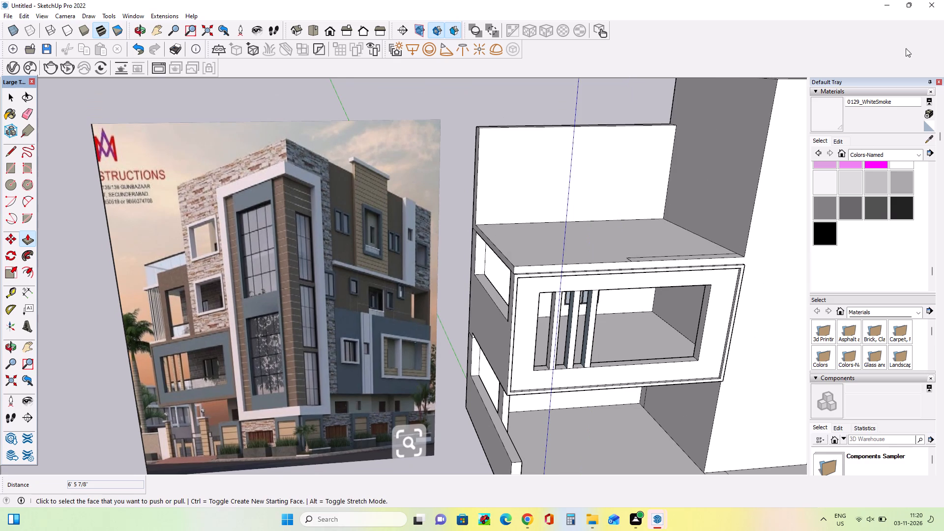
scroll(658, 265, down, 2)
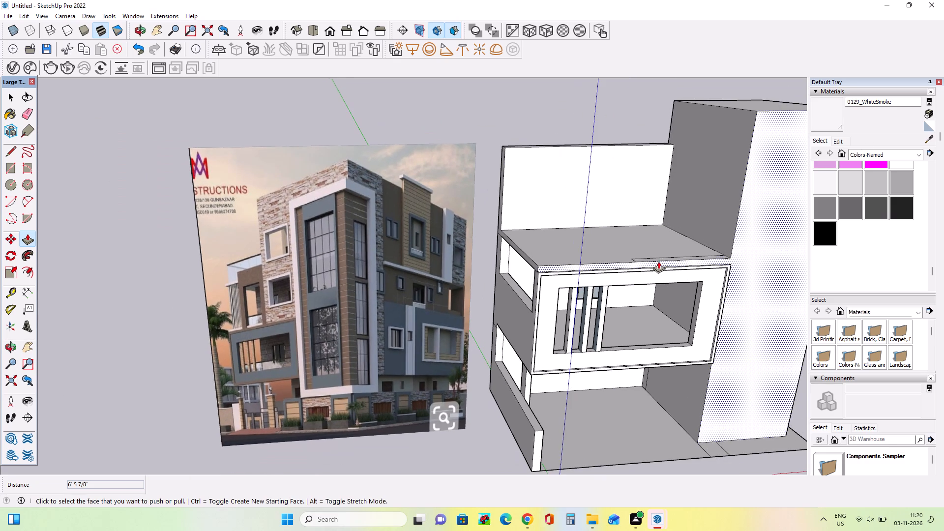
drag(669, 259, 667, 252)
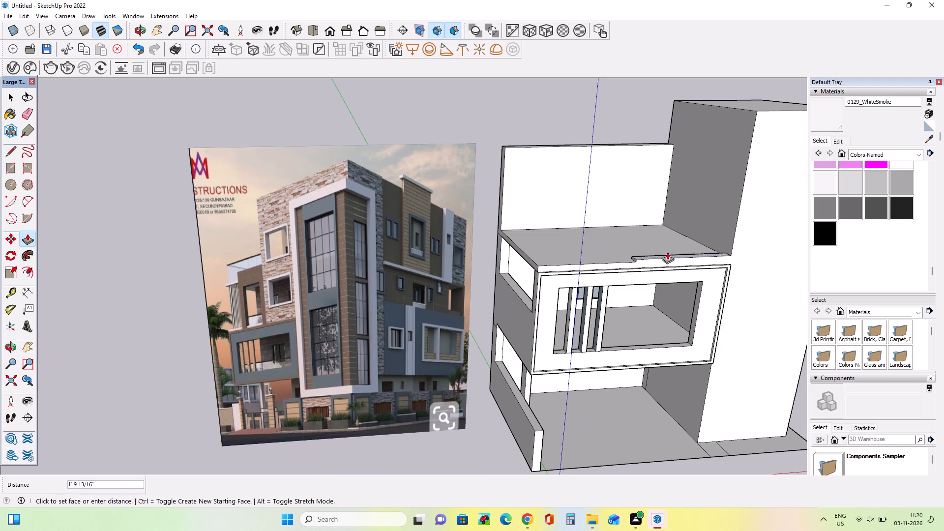
drag(667, 252, 665, 101)
scroll(459, 268, down, 4)
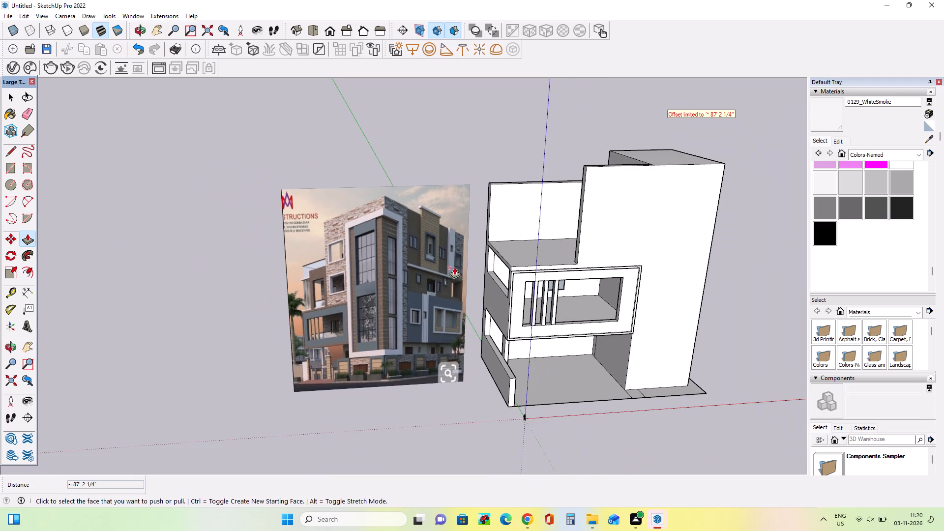
Draw a line about 91' long from the balcony frame's upper corner at the tall block to the front wall's top edge.
middle_drag(662, 282, 631, 284)
scroll(686, 284, up, 3)
middle_drag(680, 269, 673, 251)
click(9, 152)
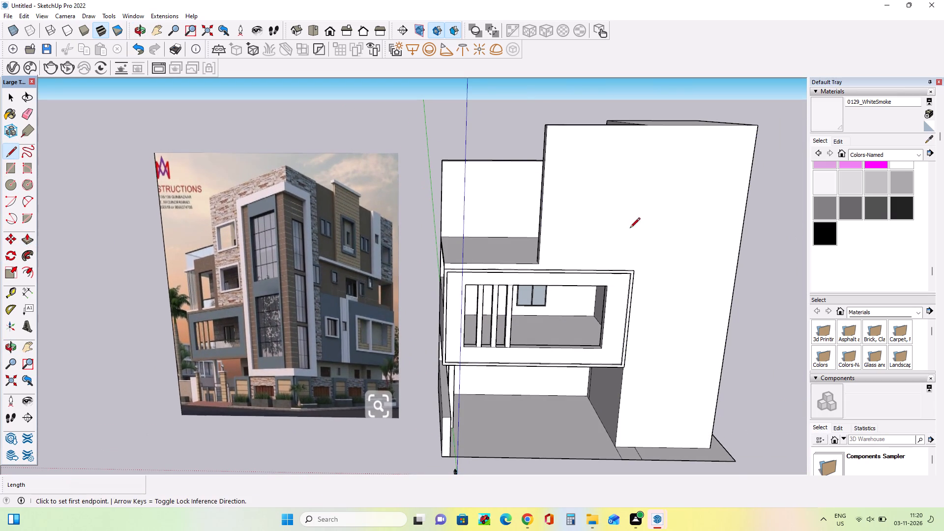
scroll(647, 266, up, 2)
middle_drag(651, 287, 548, 324)
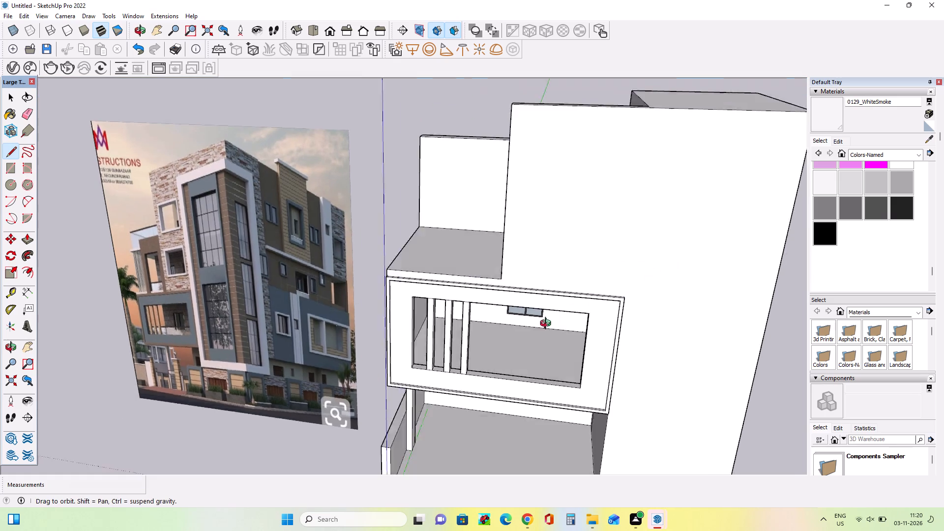
middle_drag(548, 324, 476, 355)
scroll(530, 372, up, 4)
click(569, 379)
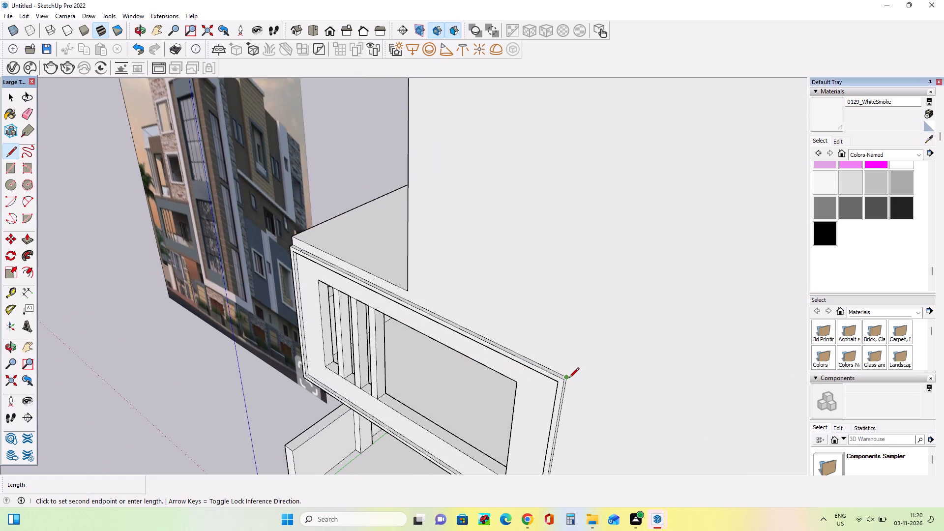
scroll(594, 327, down, 8)
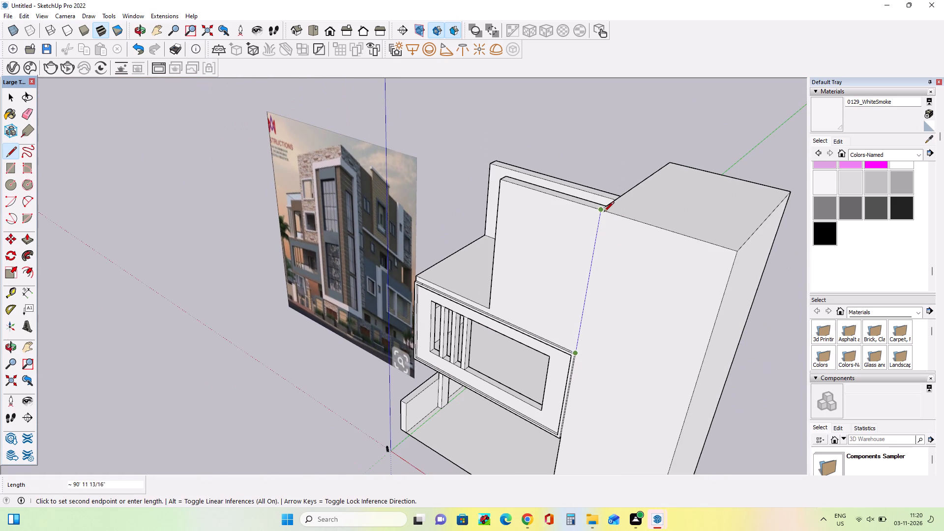
click(603, 211)
Inspect the front and back upper walls from several sides and compare them with the reference image.
middle_drag(575, 393, 656, 236)
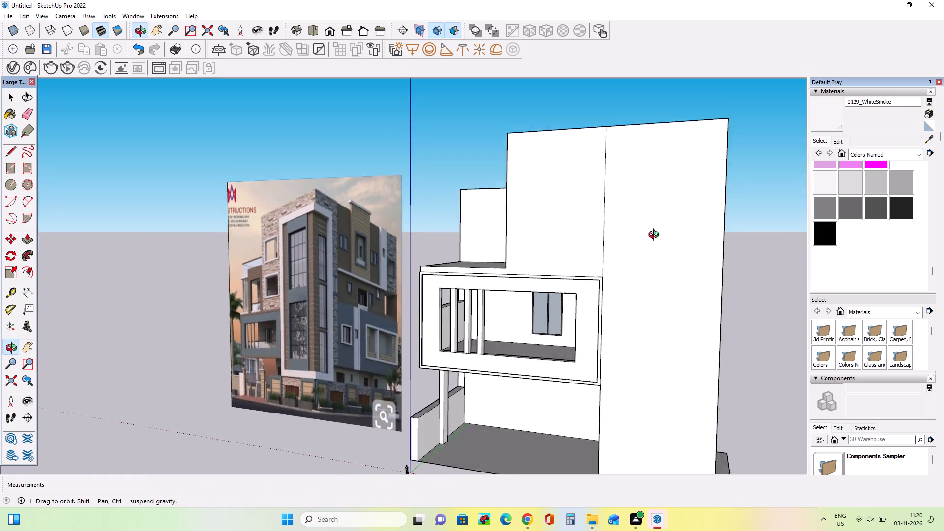
middle_drag(656, 236, 660, 173)
scroll(586, 184, up, 3)
middle_drag(597, 333, 754, 492)
scroll(399, 241, up, 4)
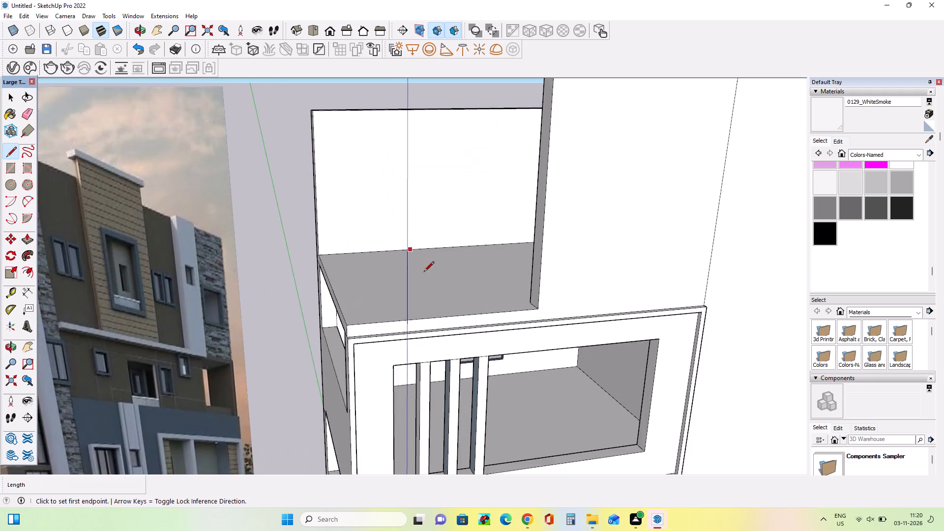
middle_drag(426, 275, 534, 305)
middle_drag(478, 289, 481, 307)
scroll(481, 305, down, 8)
middle_drag(485, 314, 501, 320)
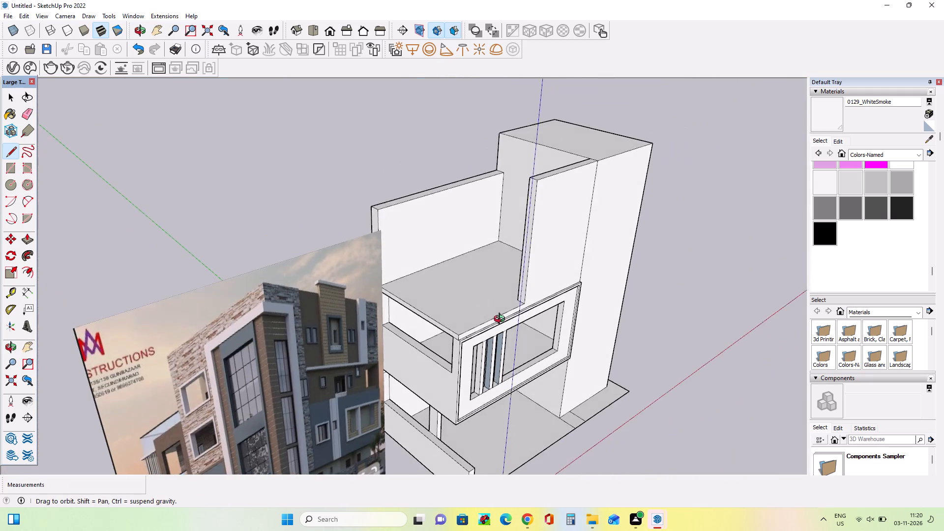
middle_drag(501, 320, 639, 310)
middle_drag(520, 347, 422, 337)
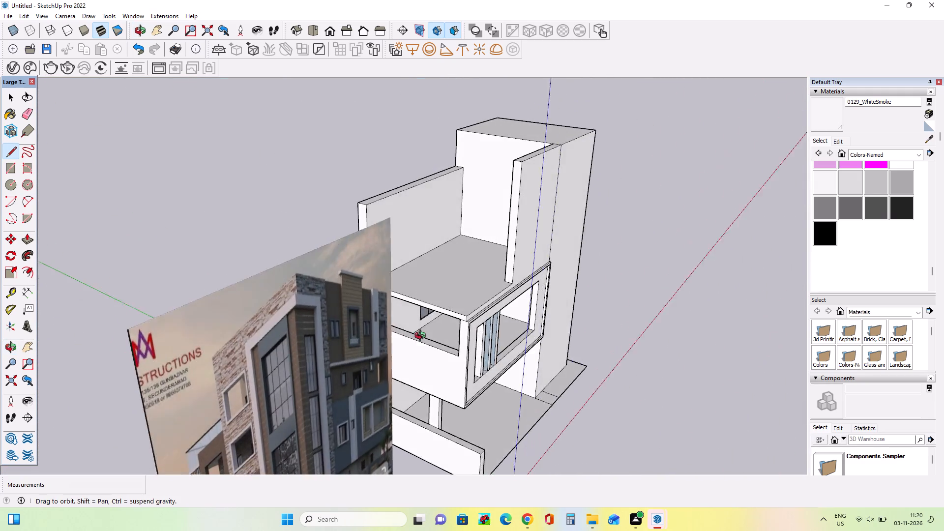
middle_drag(422, 337, 382, 316)
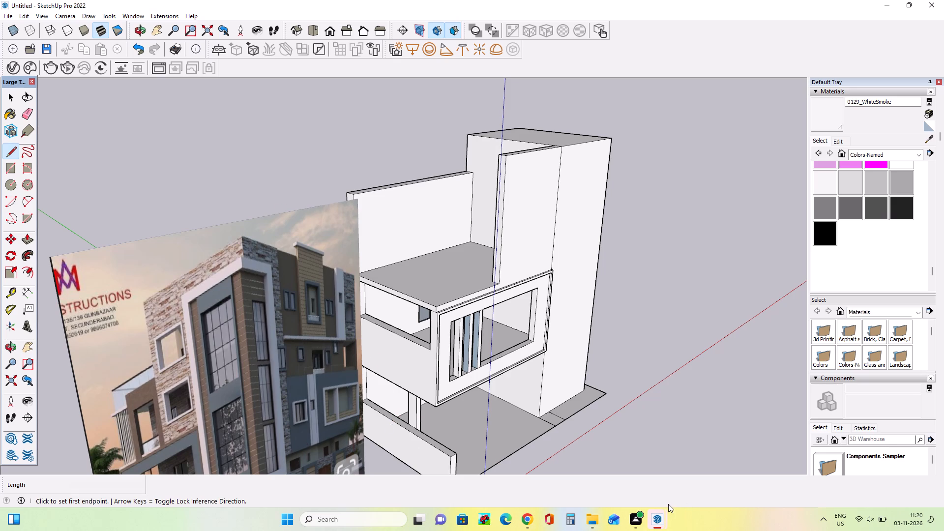
Push/Pull the inner face of the front upper wall about 1' 10 3/4" to thin the wall.
middle_drag(477, 294, 501, 342)
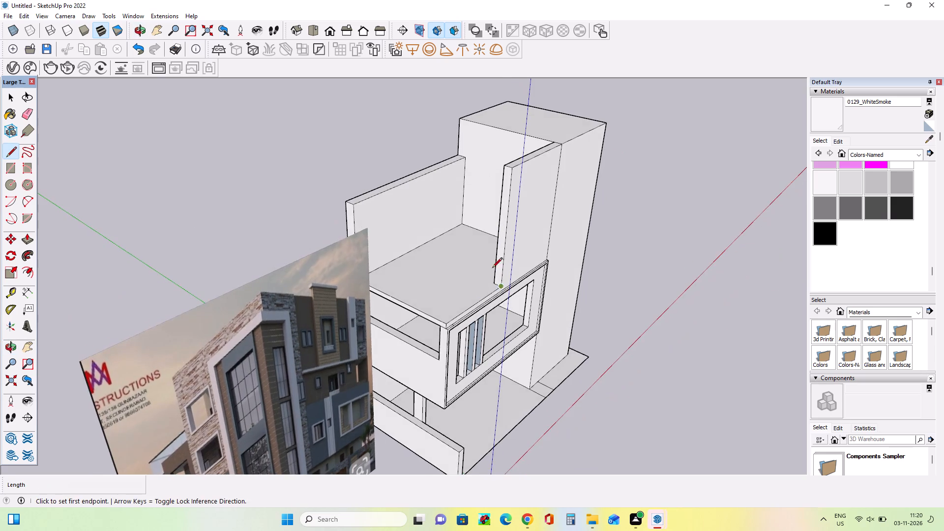
scroll(488, 249, up, 3)
middle_drag(495, 257, 772, 318)
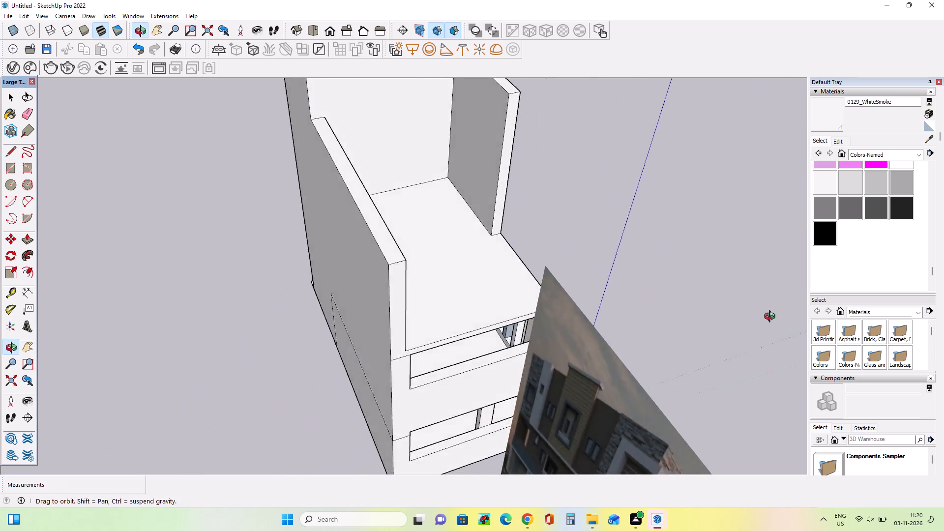
middle_drag(772, 318, 384, 254)
middle_drag(458, 269, 767, 335)
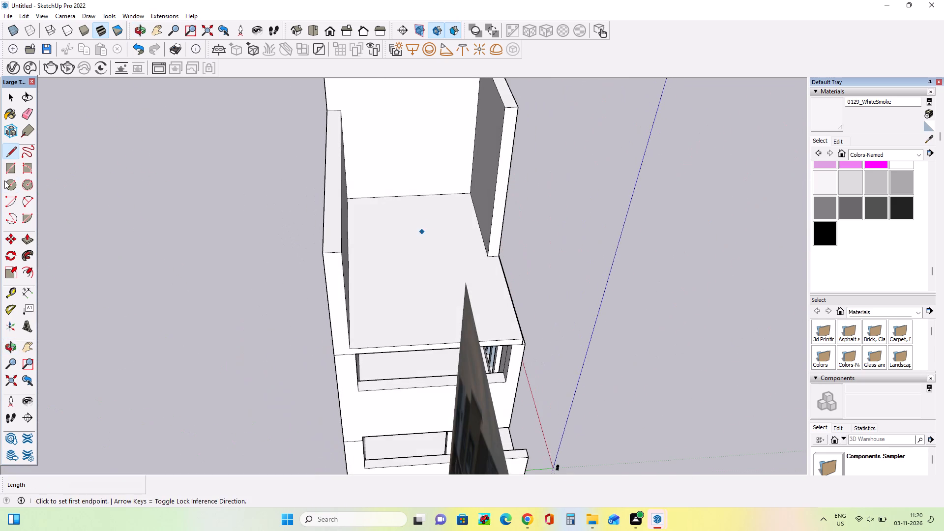
click(27, 237)
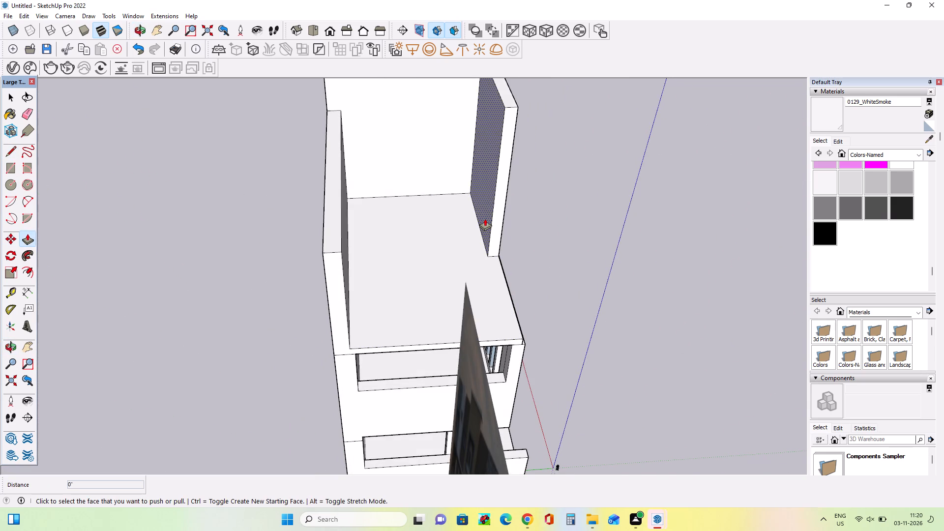
click(485, 218)
Inspect the balcony roof and both upper walls from several sides and compare them with the reference image.
middle_drag(455, 262, 328, 268)
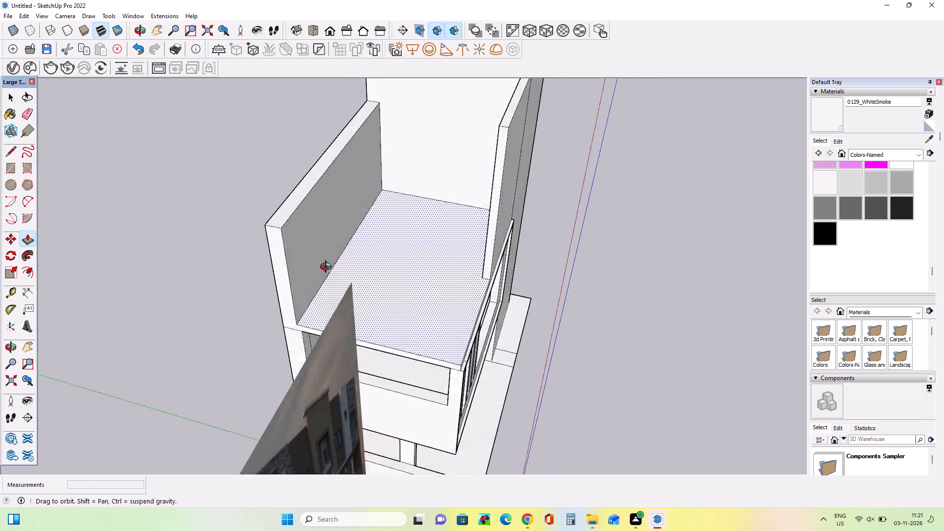
middle_drag(328, 268, 283, 264)
scroll(380, 264, up, 4)
middle_drag(391, 284, 328, 205)
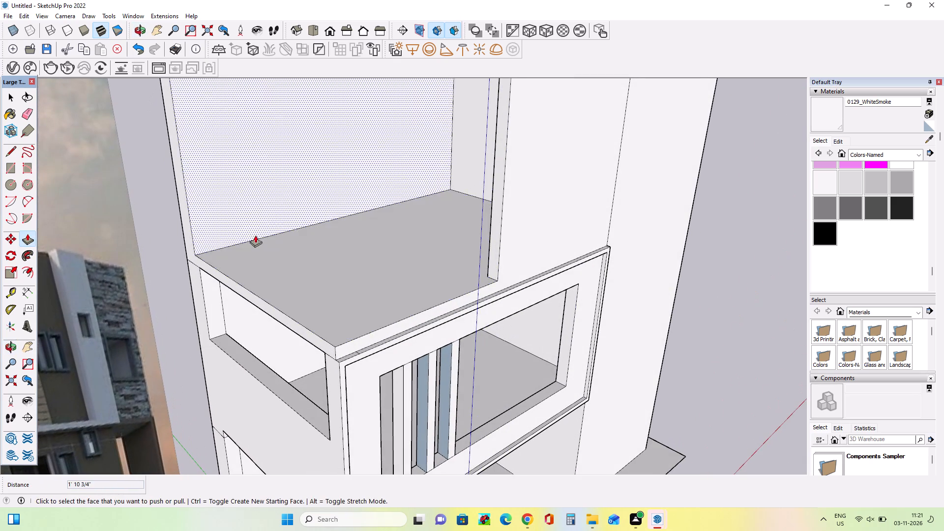
middle_drag(255, 235, 275, 212)
middle_drag(284, 223, 298, 247)
middle_drag(297, 252, 309, 272)
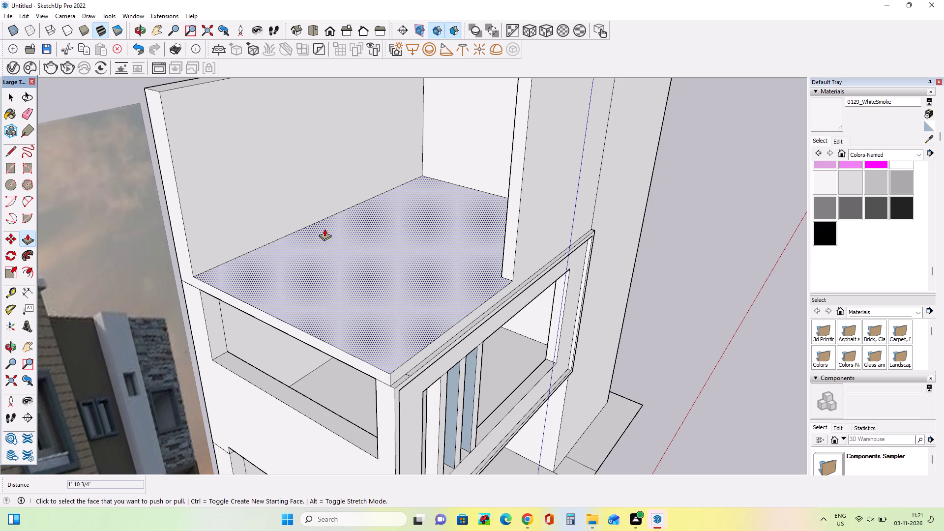
middle_drag(304, 282, 334, 343)
scroll(334, 343, down, 5)
middle_drag(317, 334, 331, 283)
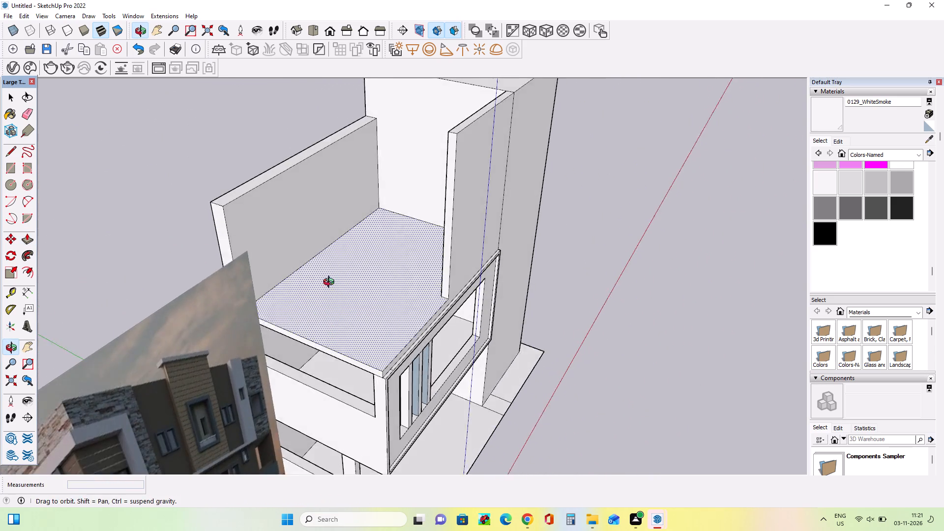
middle_drag(331, 283, 332, 282)
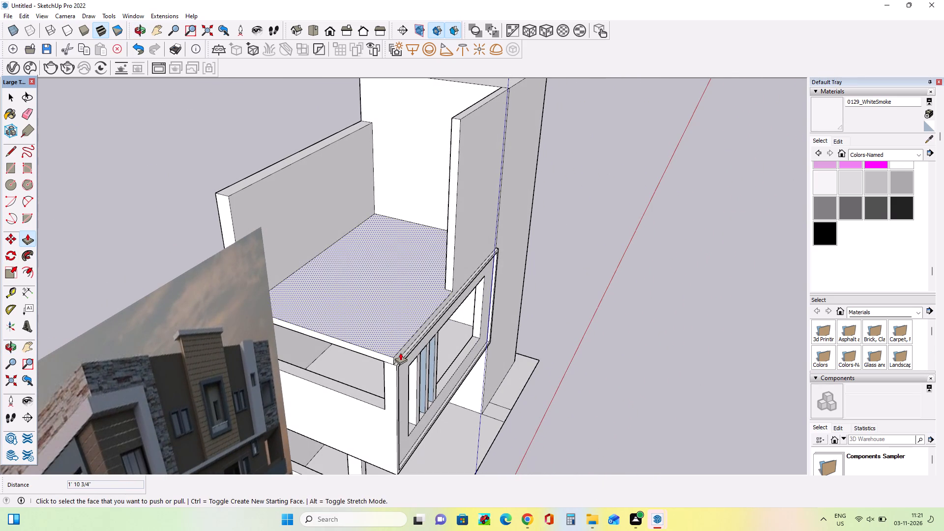
middle_drag(415, 379, 424, 408)
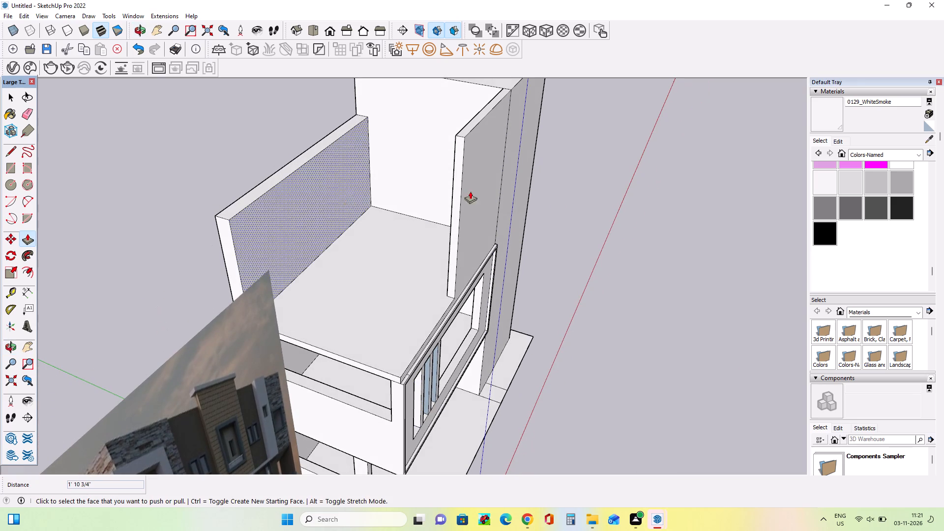
middle_drag(457, 340, 498, 379)
scroll(428, 323, up, 2)
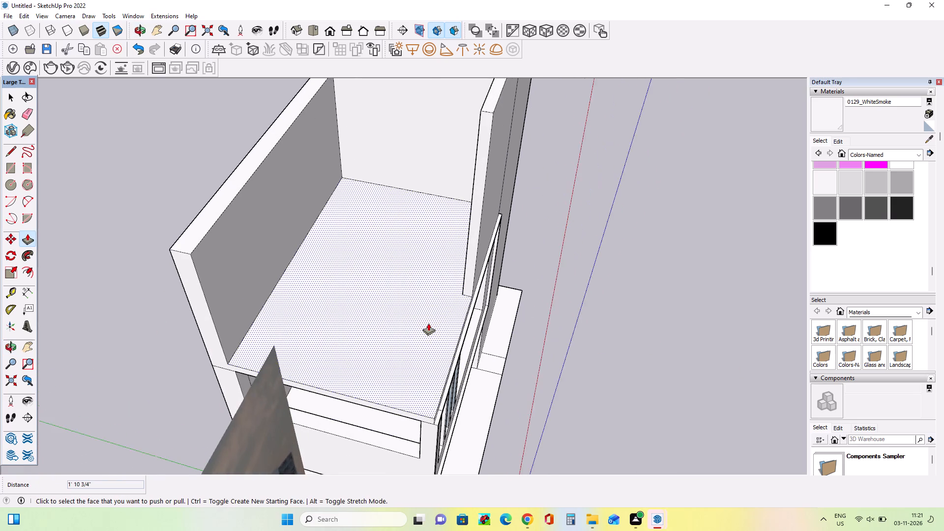
scroll(428, 323, up, 1)
middle_drag(433, 331, 496, 322)
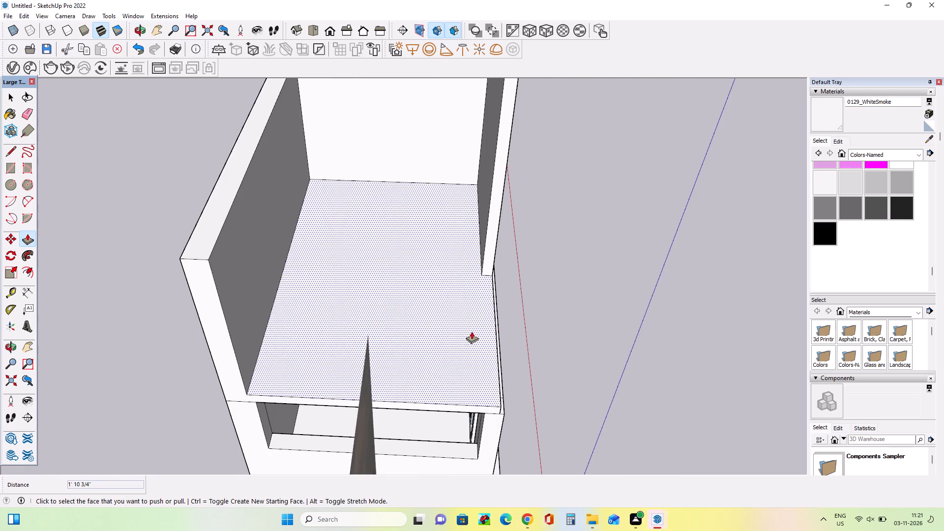
middle_drag(472, 331, 575, 349)
scroll(451, 314, down, 8)
middle_drag(466, 305, 478, 238)
scroll(465, 211, up, 3)
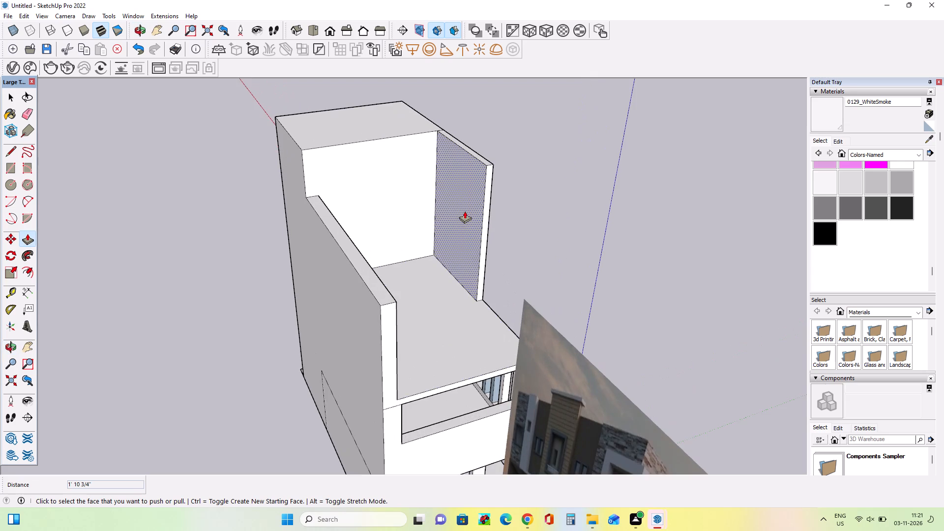
scroll(465, 211, up, 1)
middle_drag(474, 233, 295, 328)
scroll(422, 246, up, 4)
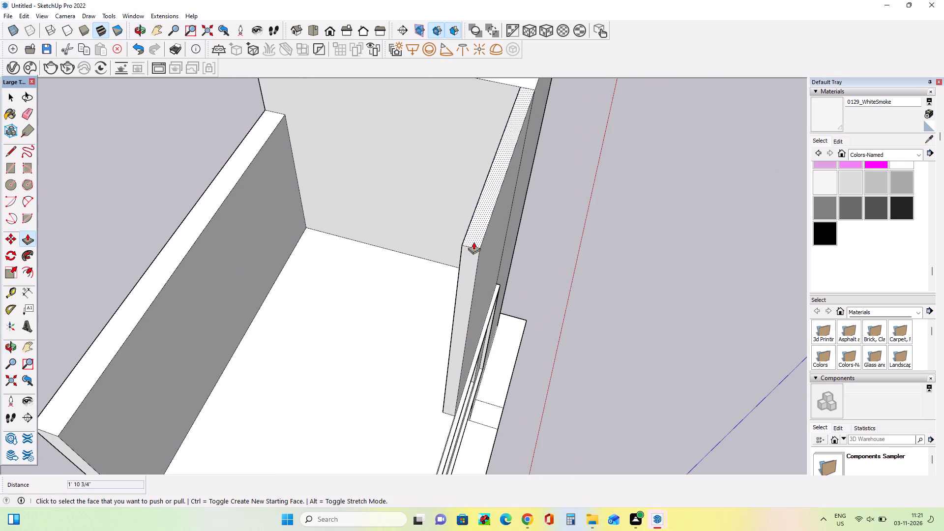
Push/Pull the top of the back upper wall up about 5' 3 5/8".
scroll(444, 274, down, 7)
middle_drag(362, 293, 392, 176)
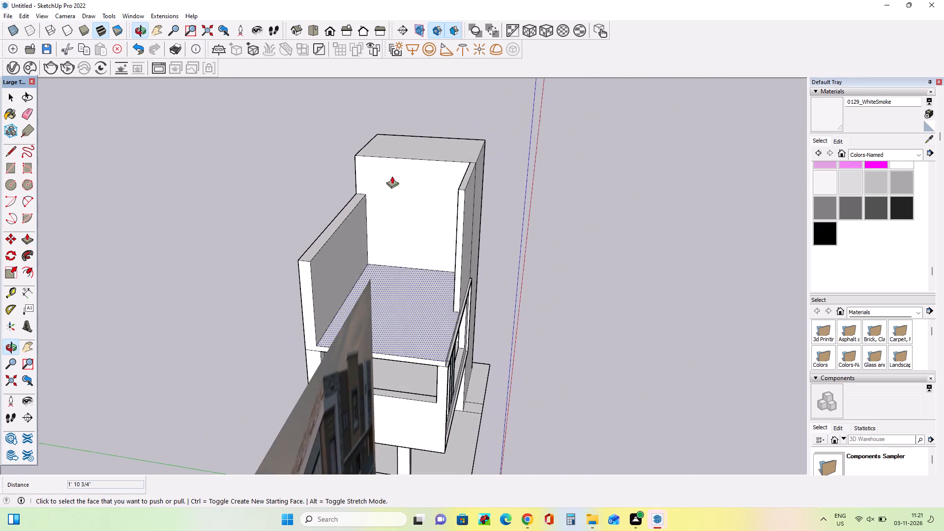
scroll(337, 220, up, 4)
drag(356, 201, 374, 190)
Push/Pull the top of the front upper wall down about 23' 11 5/16", level with the back wall's top.
middle_drag(441, 270, 246, 226)
middle_drag(498, 250, 504, 365)
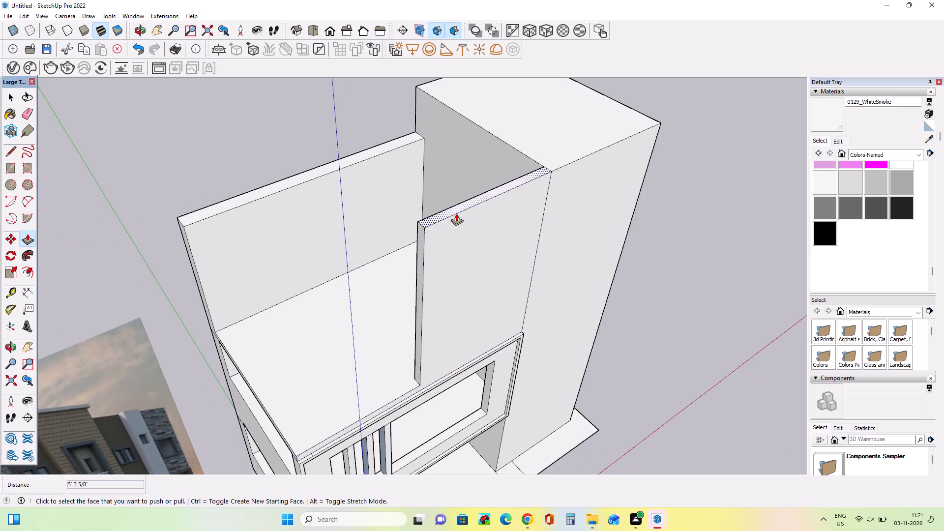
drag(460, 206, 230, 203)
Compare the heights of the front and back upper walls with the upper storey in the reference image.
middle_drag(350, 267, 380, 184)
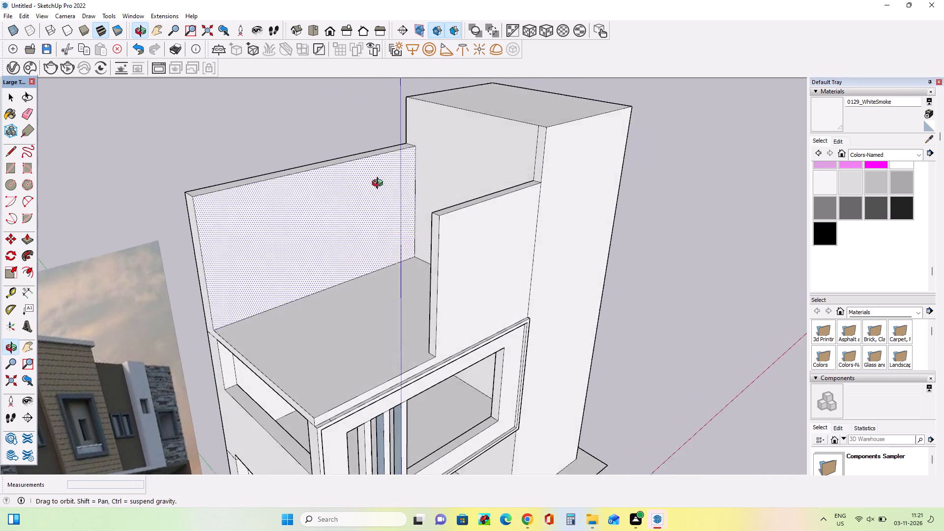
middle_drag(380, 184, 380, 182)
scroll(551, 285, down, 7)
middle_drag(603, 286, 417, 274)
scroll(413, 361, up, 2)
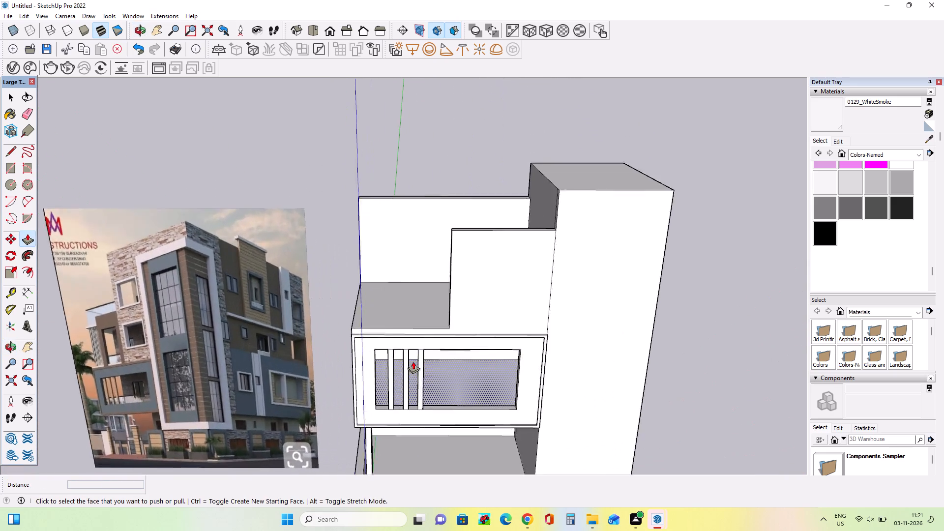
scroll(413, 361, up, 5)
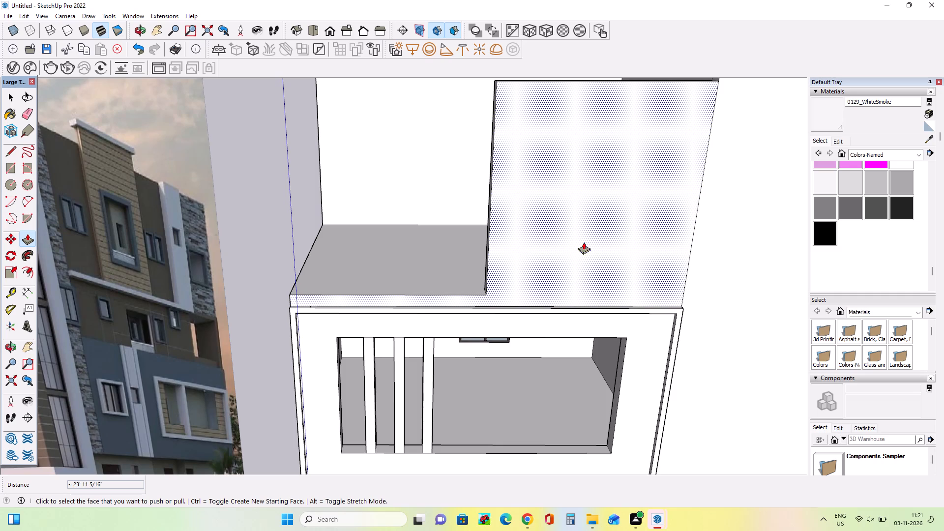
middle_drag(552, 261, 621, 304)
scroll(504, 291, down, 4)
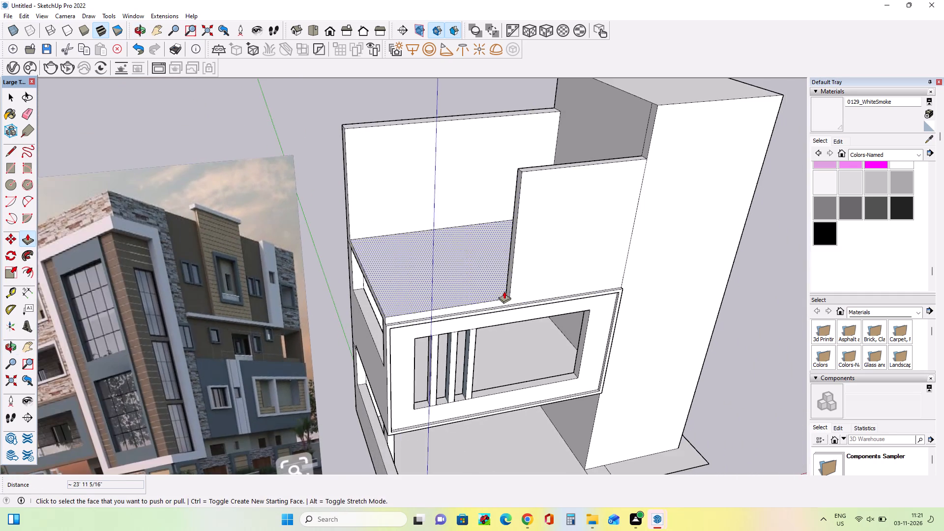
Paint the blue side faces of the two vertical slats in the balcony frame with 0129_WhiteSmoke.
middle_drag(504, 291, 611, 309)
scroll(512, 295, down, 1)
scroll(465, 333, up, 7)
middle_drag(503, 358, 486, 355)
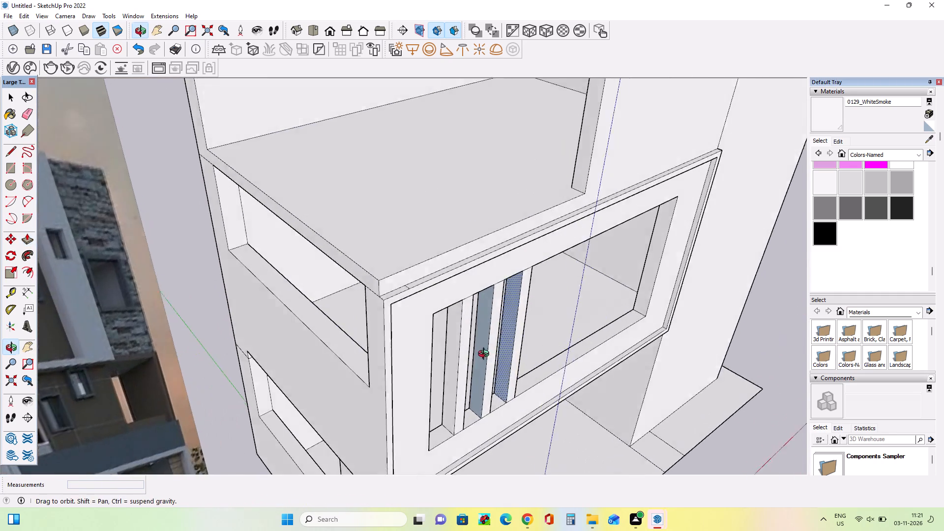
middle_drag(486, 355, 466, 344)
scroll(465, 381, up, 4)
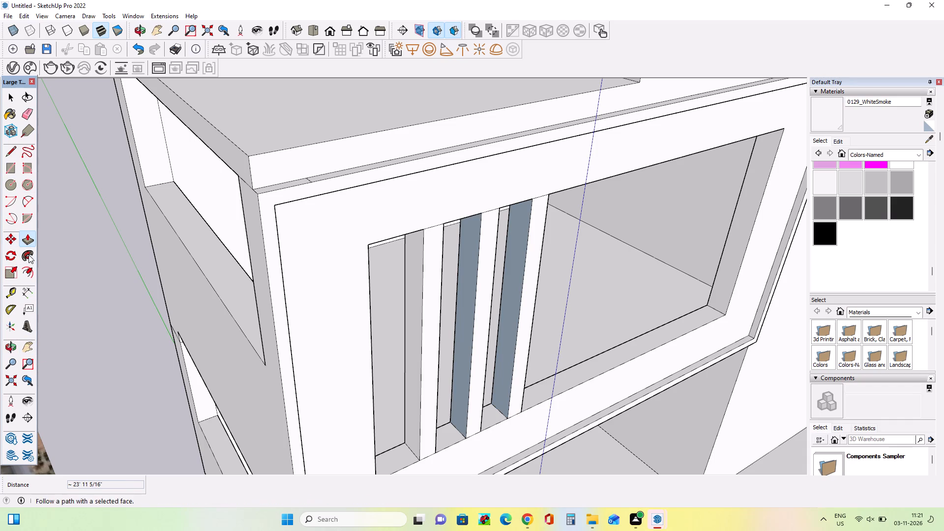
click(822, 184)
scroll(472, 323, up, 3)
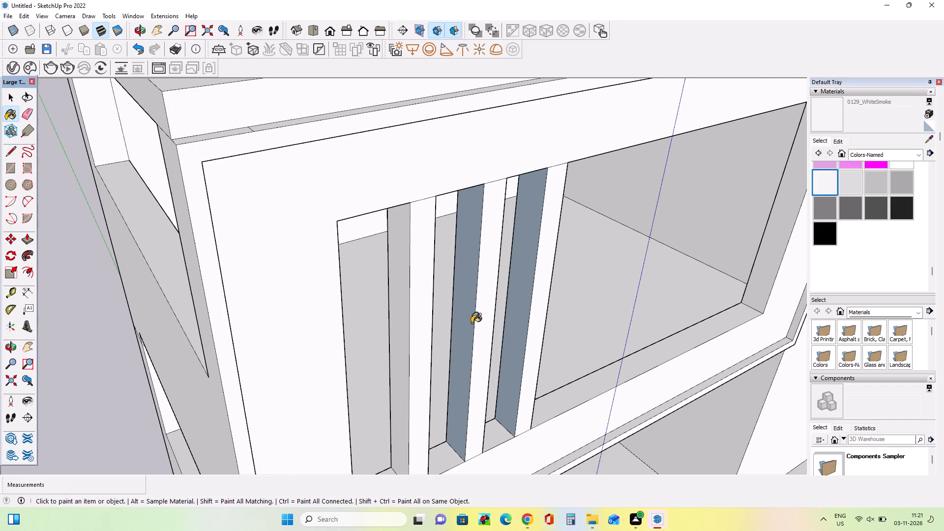
click(472, 323)
click(519, 316)
Erase the short stray edge on top of the balcony frame near its outer corner, keeping the long roof edge.
scroll(428, 311, down, 3)
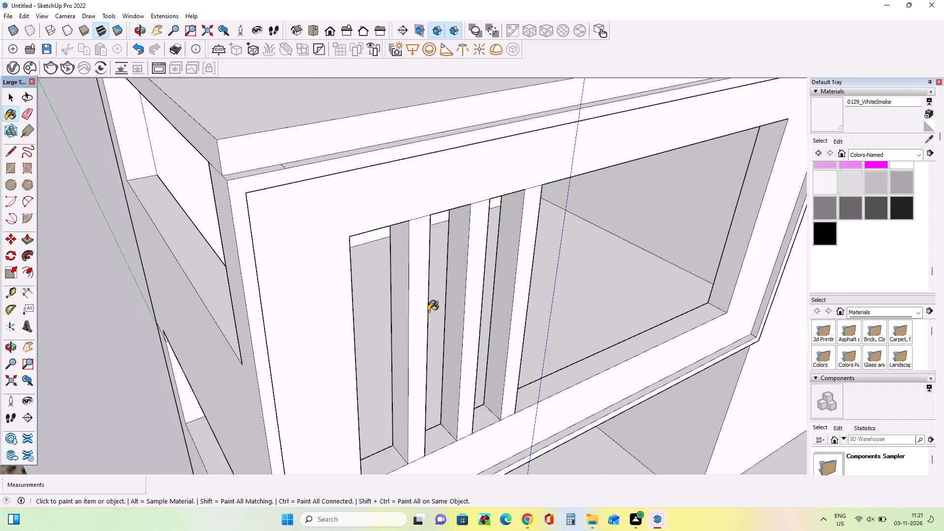
scroll(428, 311, down, 10)
middle_drag(539, 301, 578, 346)
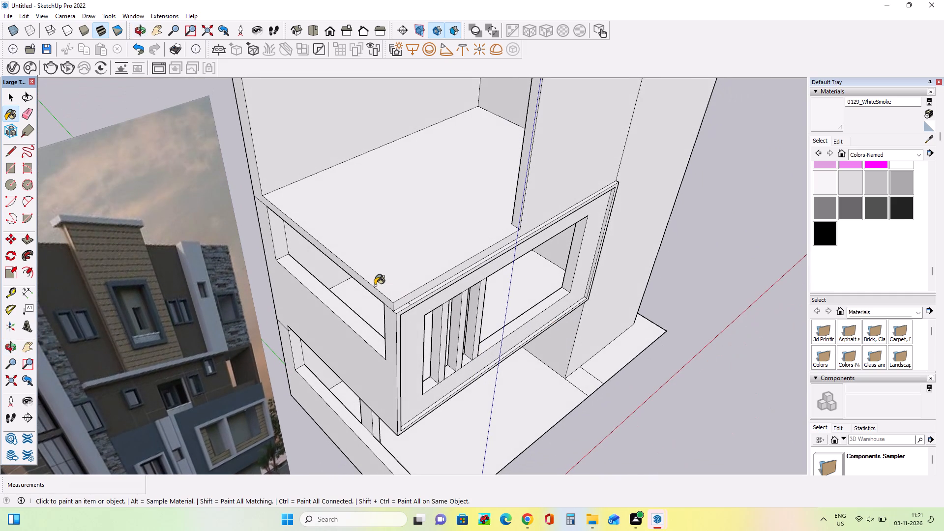
middle_drag(409, 295, 416, 332)
scroll(335, 295, up, 4)
middle_drag(339, 311, 340, 287)
scroll(487, 334, up, 2)
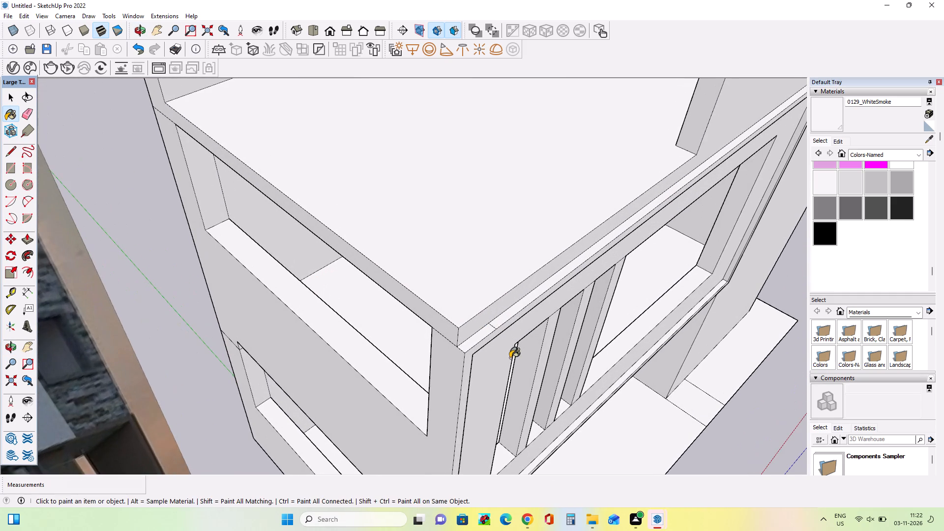
middle_drag(505, 358, 476, 344)
click(29, 114)
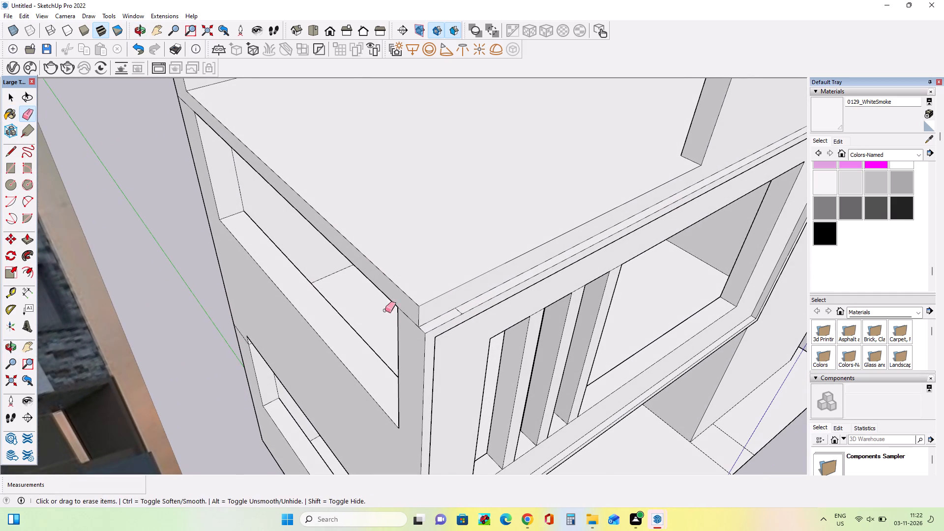
scroll(472, 327, up, 3)
click(450, 302)
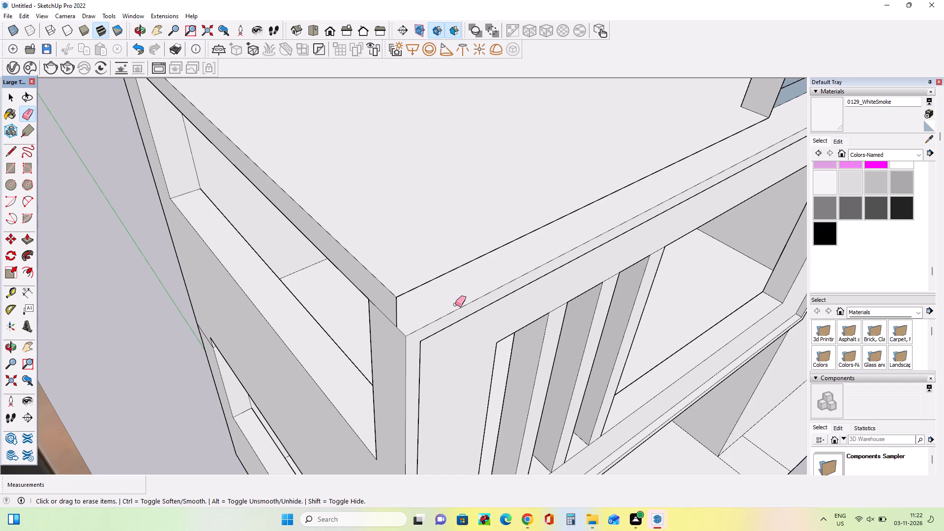
key(ctrl+z)
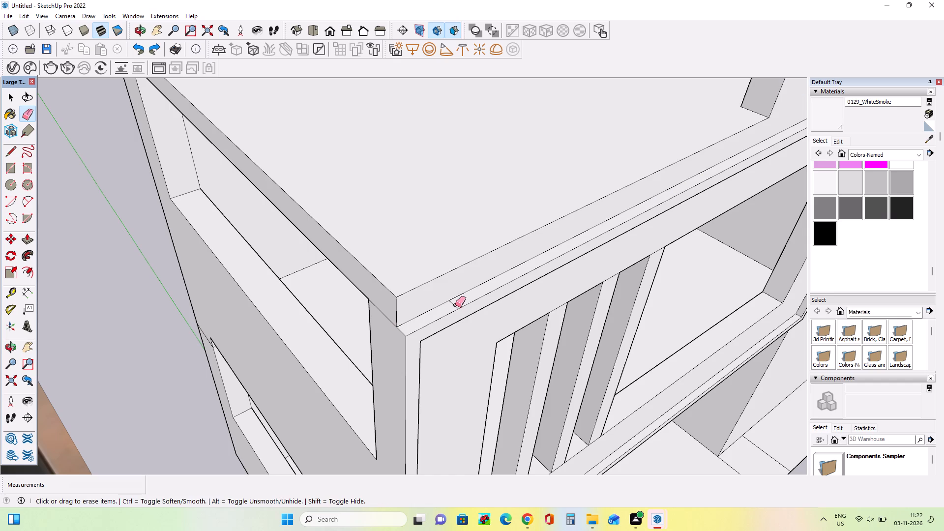
drag(455, 305, 461, 303)
Inspect the balcony frame and the whole building from several sides and compare them with the reference image.
scroll(467, 303, down, 4)
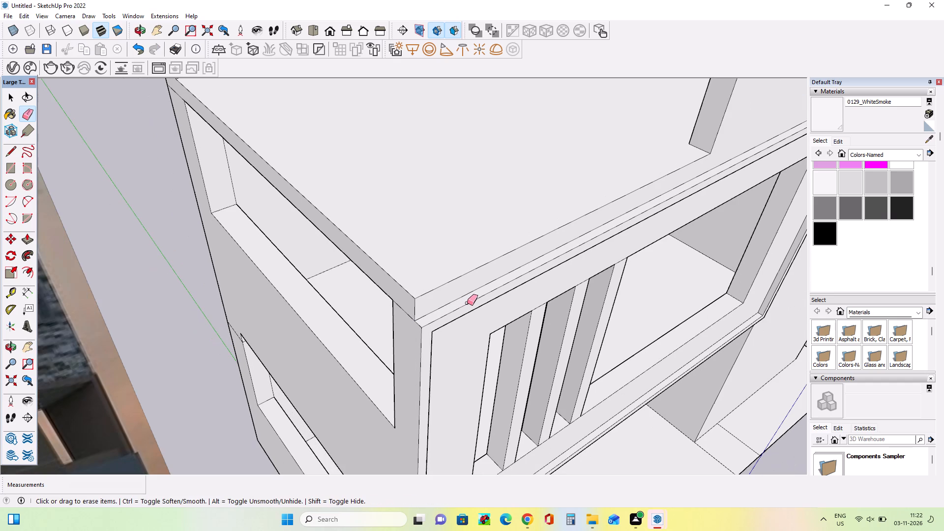
scroll(467, 303, down, 8)
middle_drag(467, 303, 384, 318)
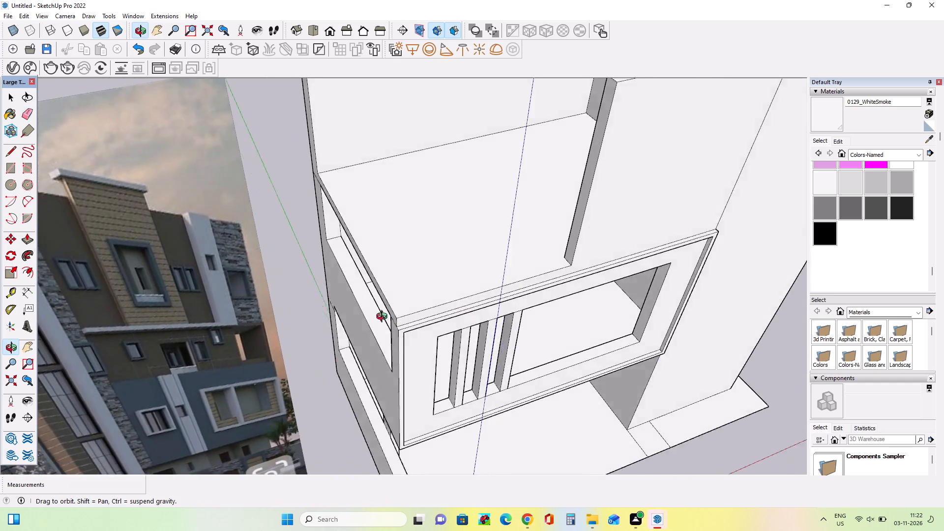
middle_drag(384, 318, 344, 318)
middle_drag(450, 302, 652, 373)
scroll(458, 311, down, 1)
middle_drag(351, 266, 324, 250)
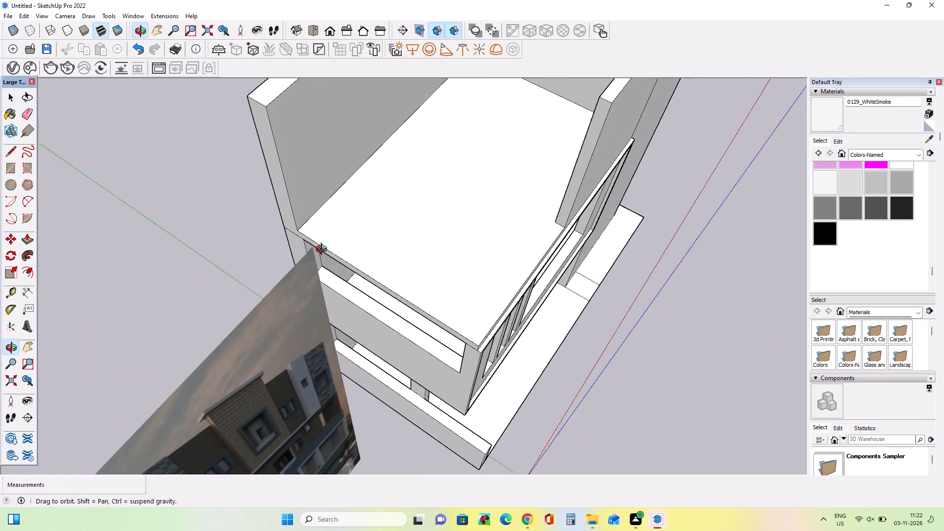
middle_drag(324, 250, 232, 242)
scroll(300, 252, down, 8)
middle_drag(428, 283, 433, 215)
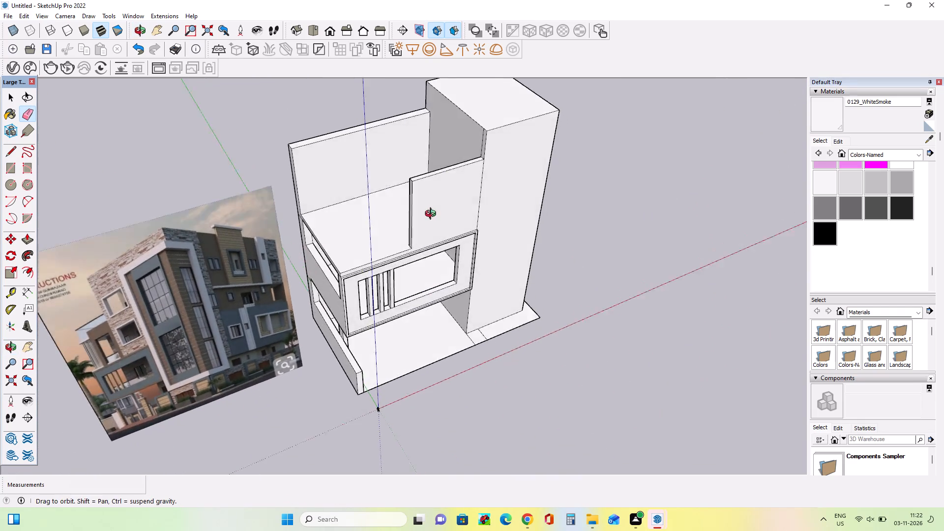
middle_drag(433, 215, 441, 182)
scroll(310, 239, up, 3)
middle_drag(370, 290, 379, 305)
scroll(451, 305, down, 3)
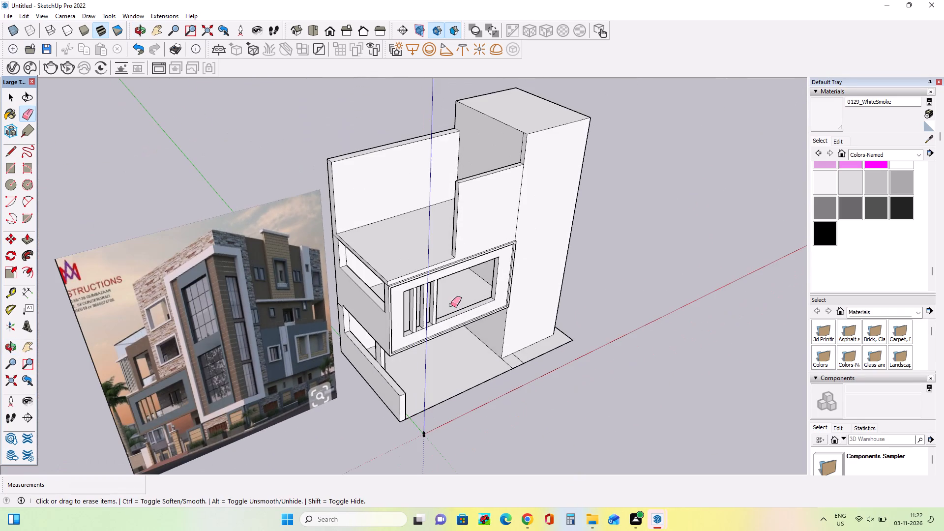
middle_drag(386, 243, 388, 208)
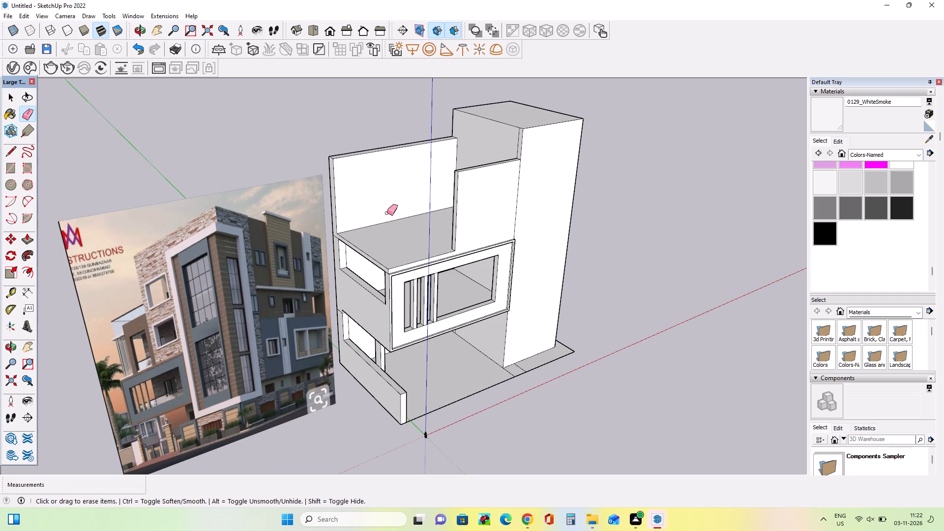
Examine the balcony and upper-storey walls in the reference image and compare them with the model from several angles.
middle_drag(386, 215, 392, 231)
middle_drag(457, 229, 460, 244)
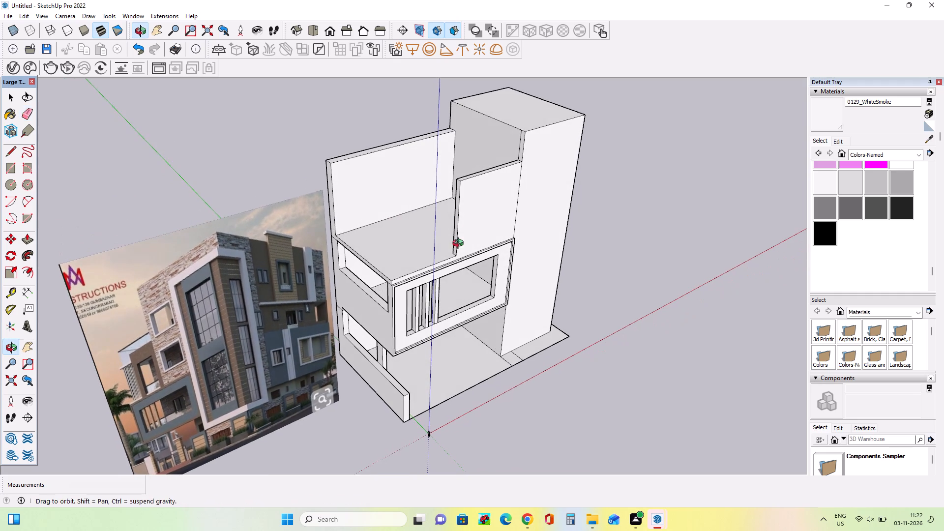
middle_drag(460, 244, 459, 245)
middle_drag(377, 249, 377, 263)
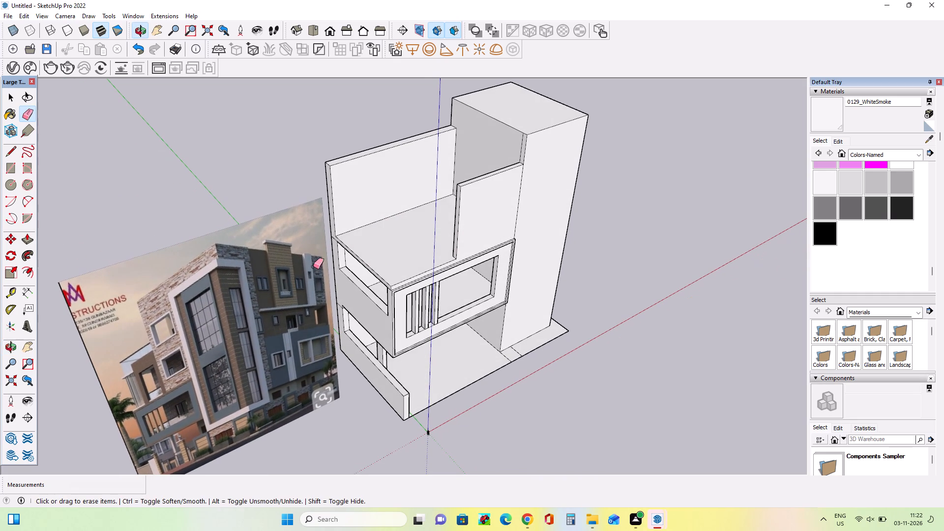
scroll(138, 414, up, 12)
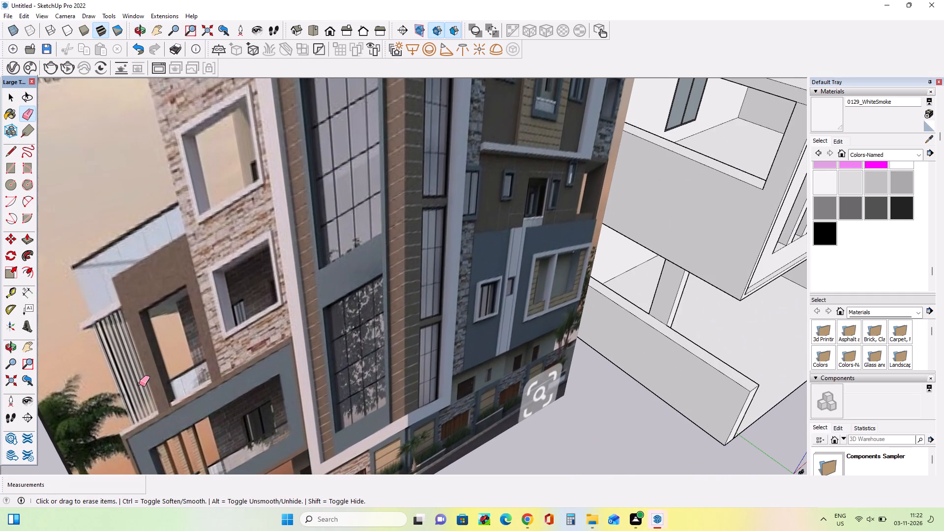
scroll(141, 356, up, 1)
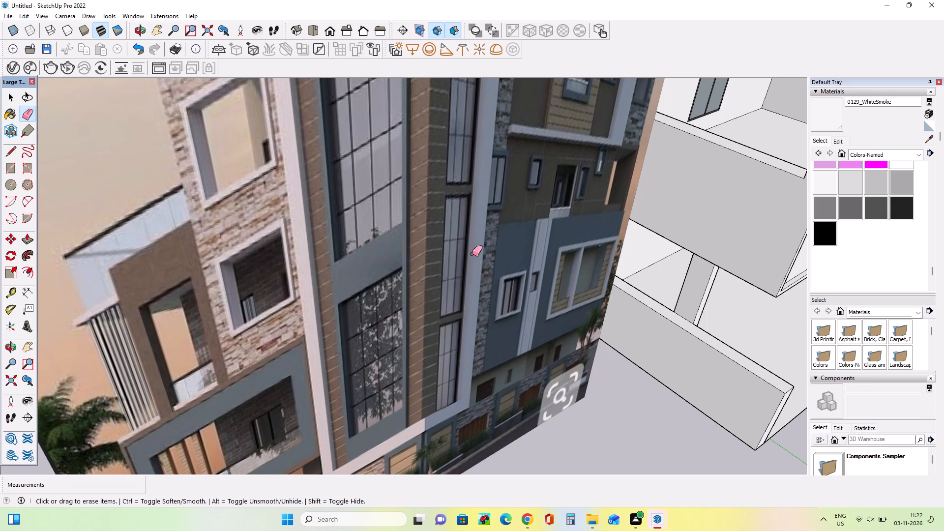
scroll(318, 257, down, 3)
scroll(379, 337, down, 3)
scroll(249, 296, down, 8)
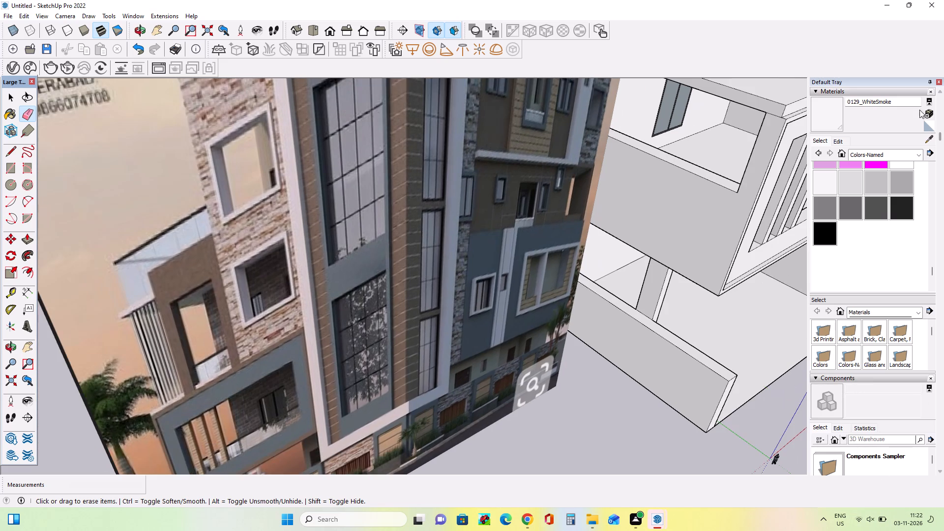
scroll(474, 256, down, 8)
middle_drag(630, 328, 507, 298)
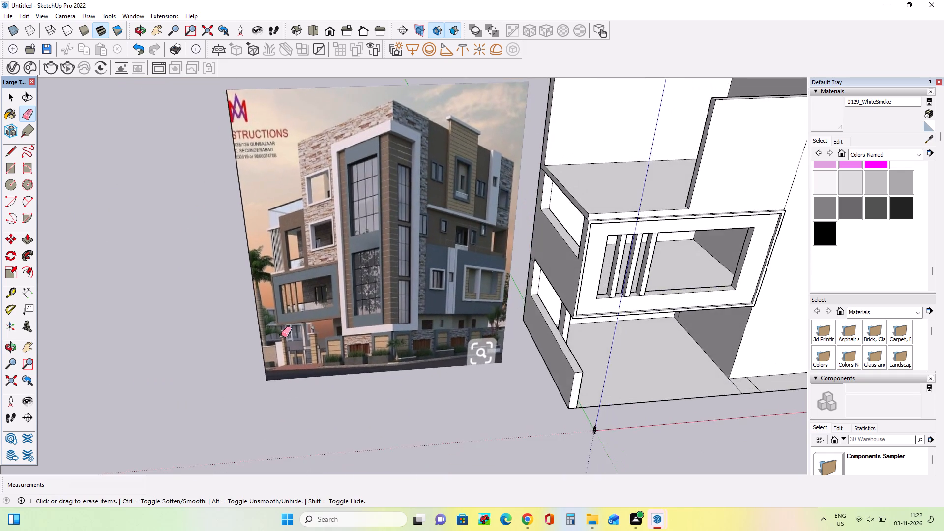
scroll(281, 335, down, 3)
middle_drag(548, 329, 651, 317)
scroll(524, 220, up, 4)
middle_drag(516, 321, 459, 256)
scroll(445, 330, down, 3)
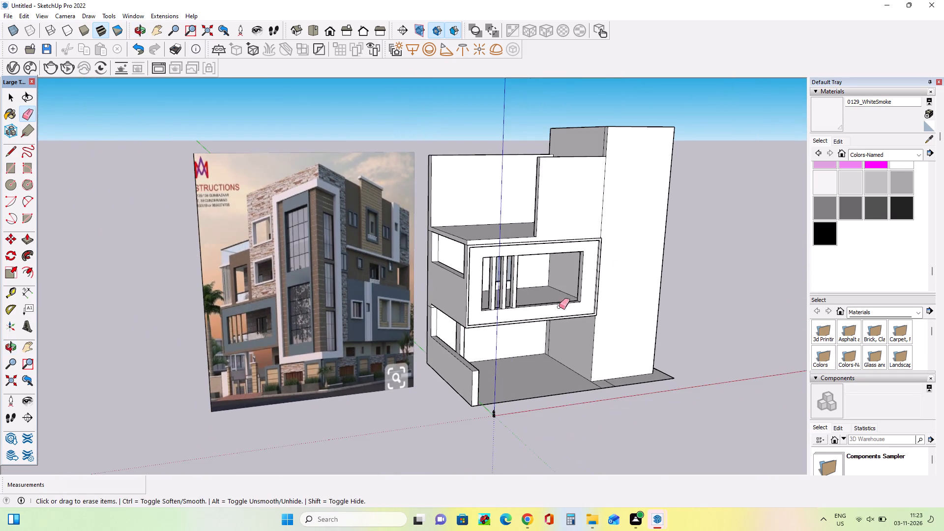
middle_drag(614, 268, 589, 315)
scroll(492, 239, down, 3)
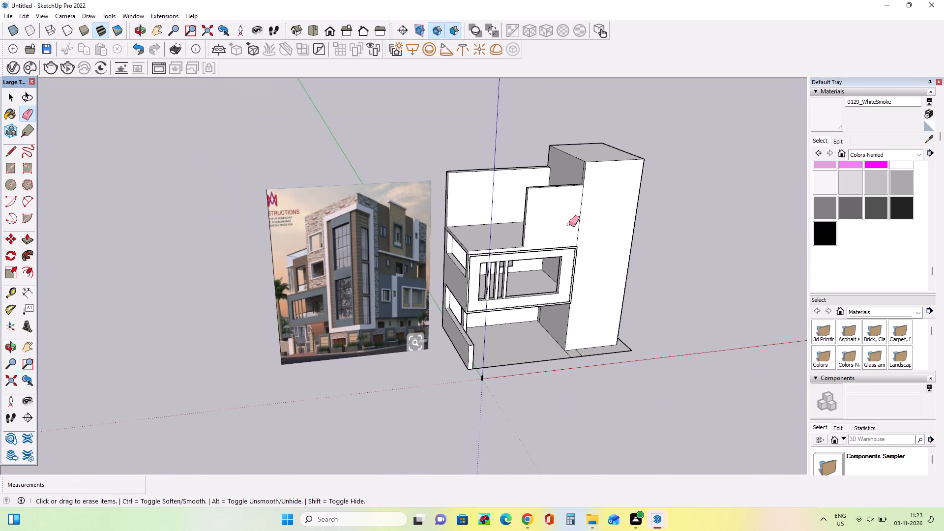
middle_drag(574, 222, 515, 219)
scroll(567, 181, up, 3)
middle_drag(517, 262, 566, 241)
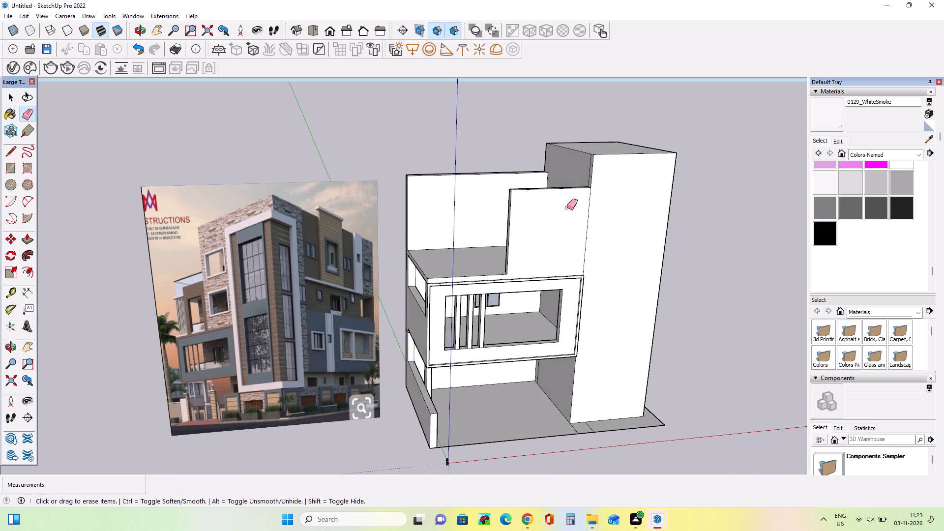
middle_drag(461, 208, 473, 254)
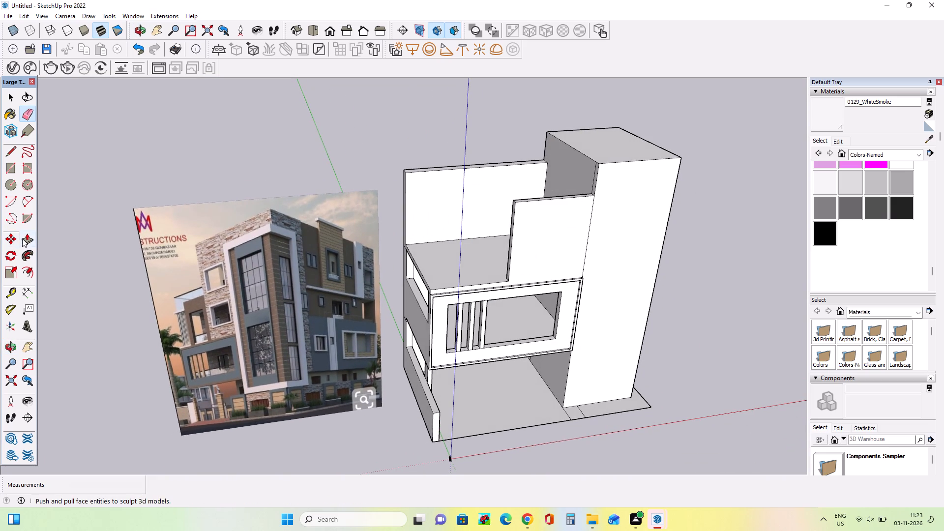
Raise the top face of the front upper wall by about 23' 11" with Push/Pull.
click(22, 238)
scroll(573, 183, up, 2)
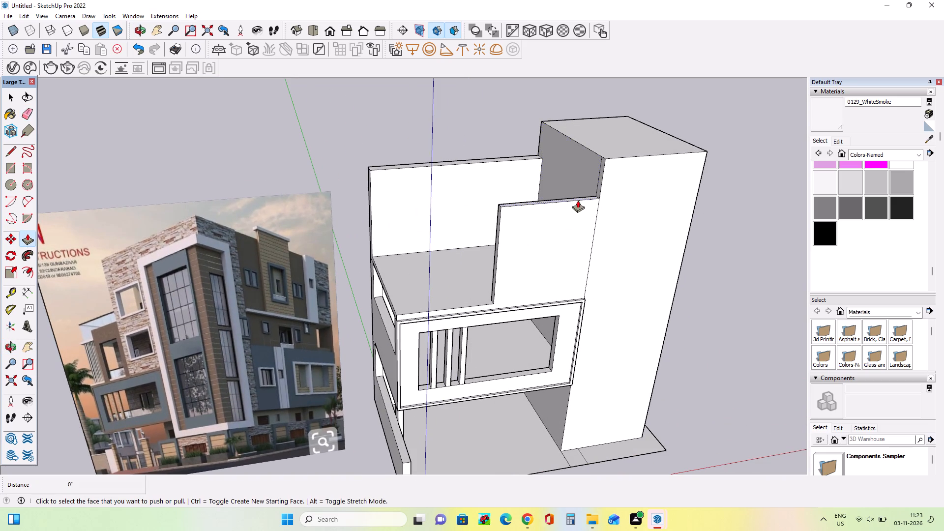
drag(578, 200, 610, 159)
Compare the raised front wall and the balcony wing with the reference image from several angles.
middle_drag(433, 254, 437, 236)
scroll(271, 262, down, 3)
middle_drag(414, 292, 393, 271)
middle_drag(416, 258, 445, 281)
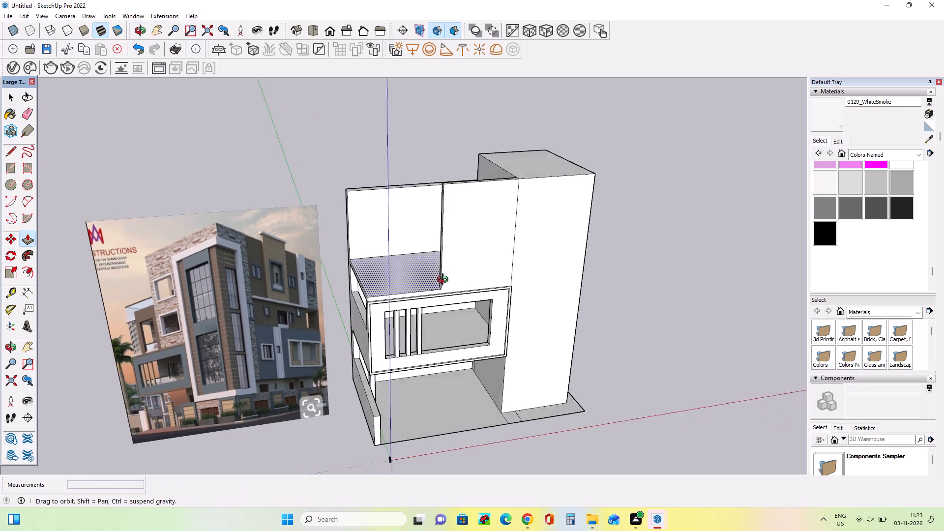
middle_drag(445, 281, 466, 308)
scroll(142, 379, up, 5)
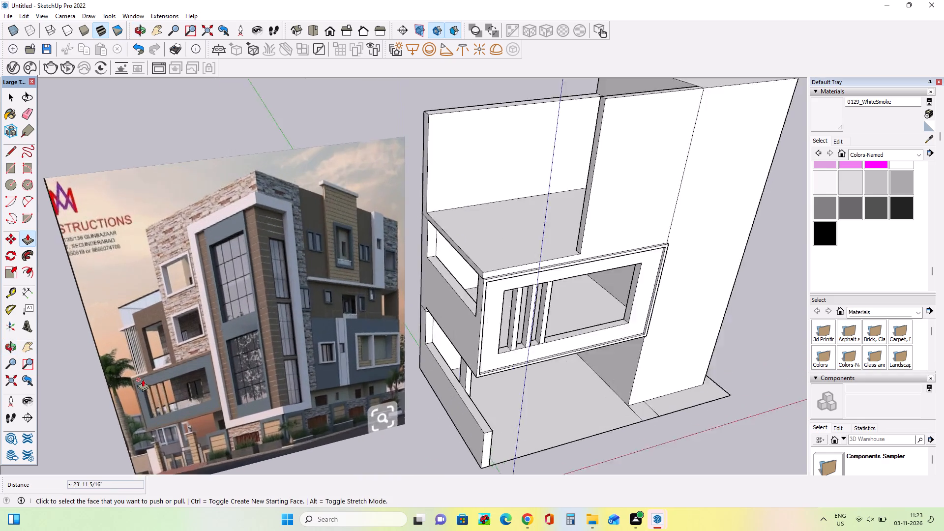
scroll(143, 379, up, 5)
scroll(209, 367, down, 8)
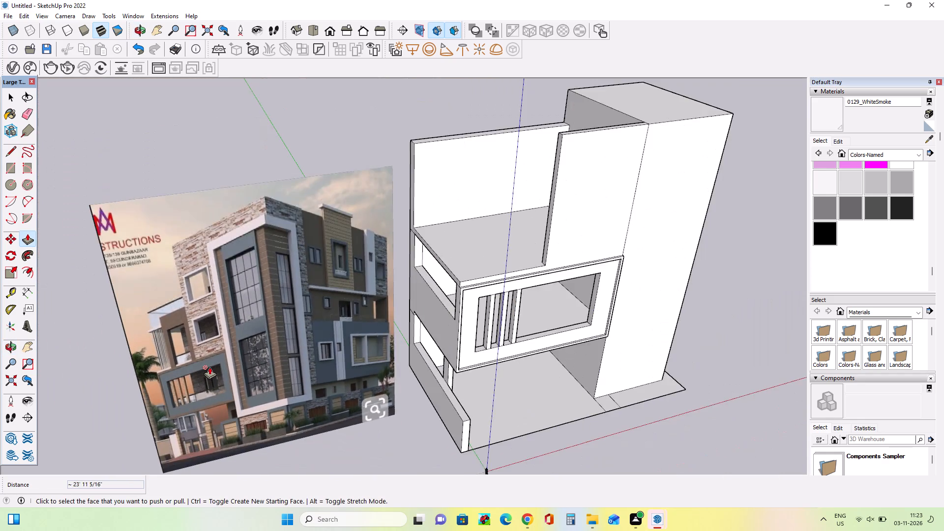
scroll(209, 367, down, 3)
middle_drag(381, 364, 398, 341)
scroll(98, 386, up, 3)
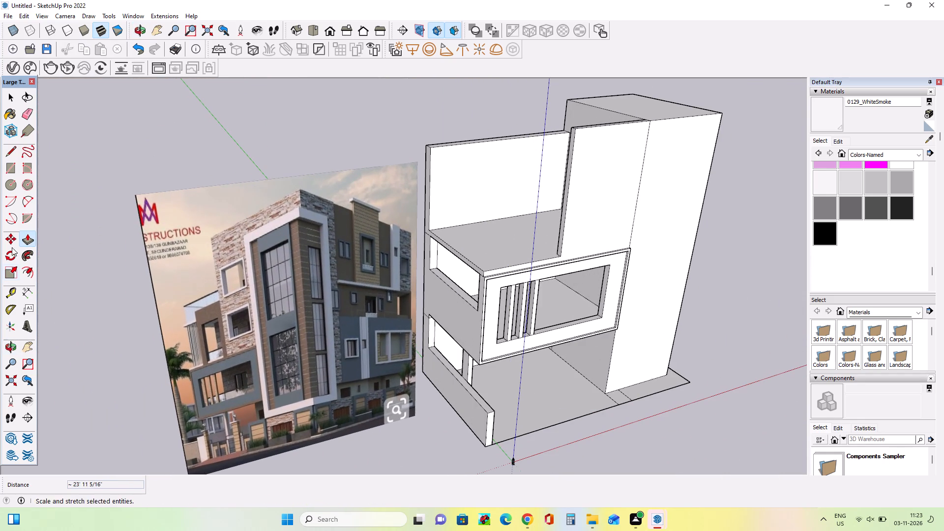
Draw a rectangle about 40' by 4' 1" on the balcony roof slab, extending the front upper wall's footprint from its free end.
click(10, 169)
middle_drag(483, 396, 485, 450)
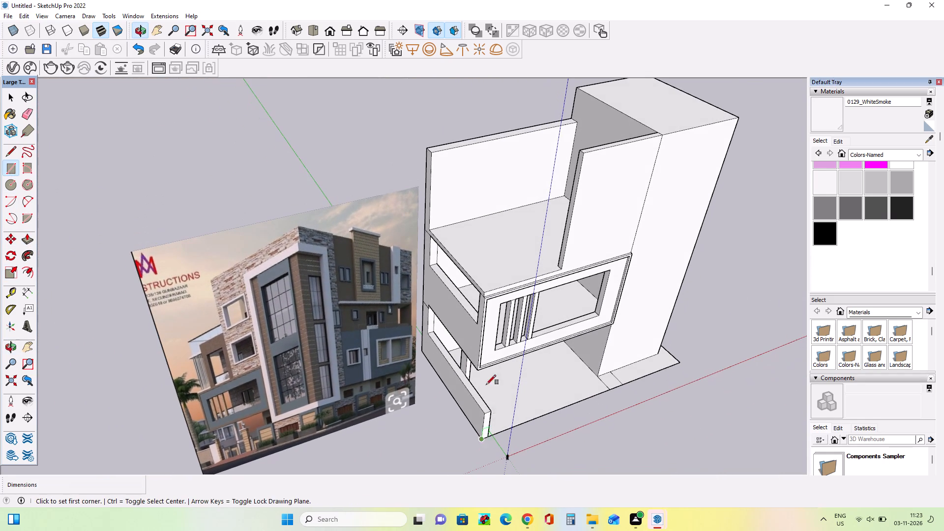
scroll(552, 270, up, 7)
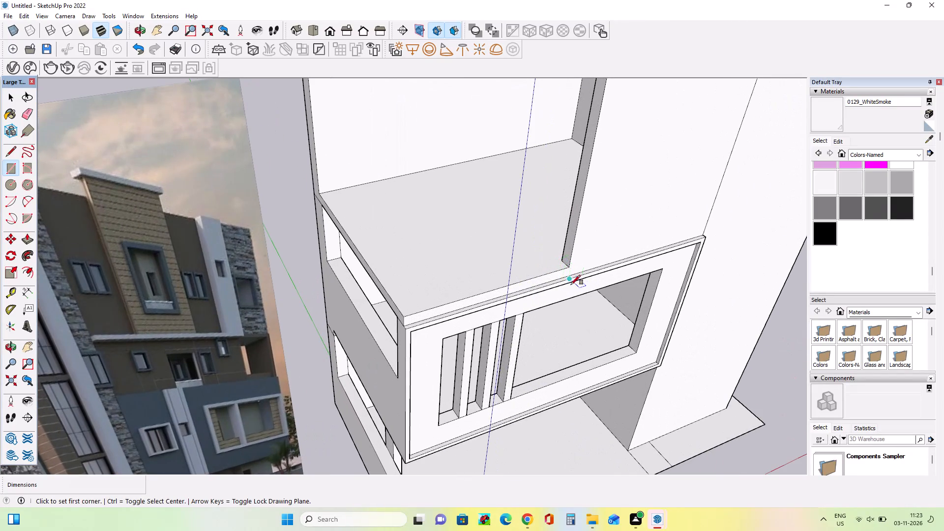
middle_drag(577, 295, 582, 322)
scroll(564, 276, up, 2)
click(569, 281)
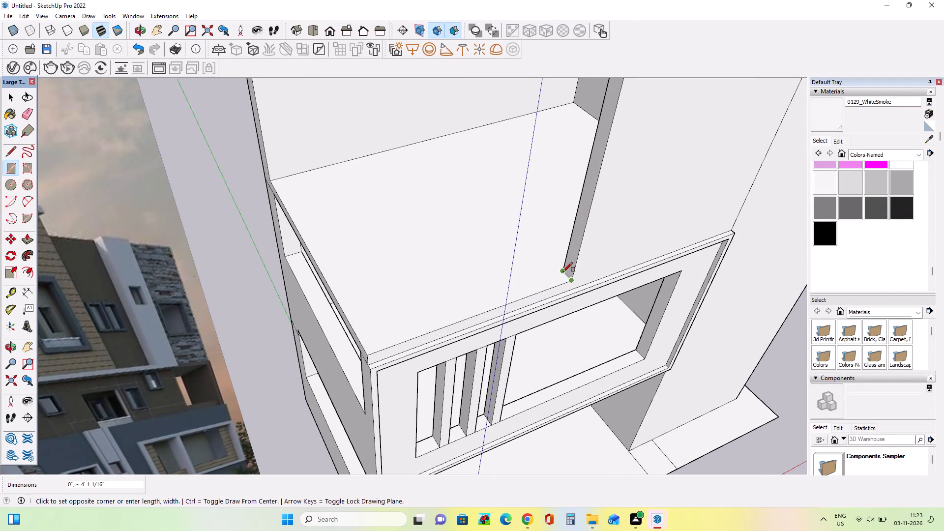
click(562, 271)
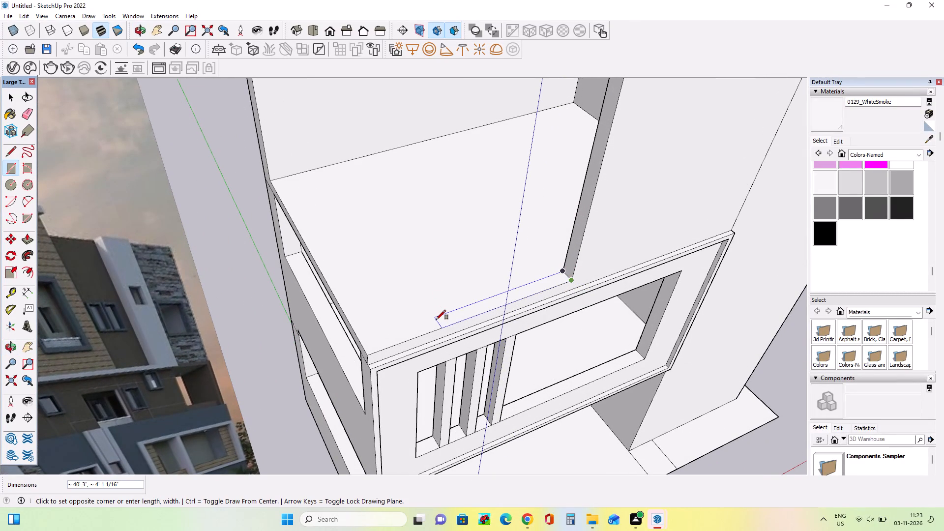
click(442, 320)
Draw a second rectangle about 22' 3" by 4' 1" from the end of the first strip to the slab's outer edge.
middle_drag(551, 377, 551, 396)
scroll(540, 392, down, 9)
middle_drag(532, 382, 500, 257)
scroll(473, 357, up, 3)
middle_drag(490, 361, 432, 377)
scroll(399, 307, down, 8)
middle_drag(496, 340, 505, 381)
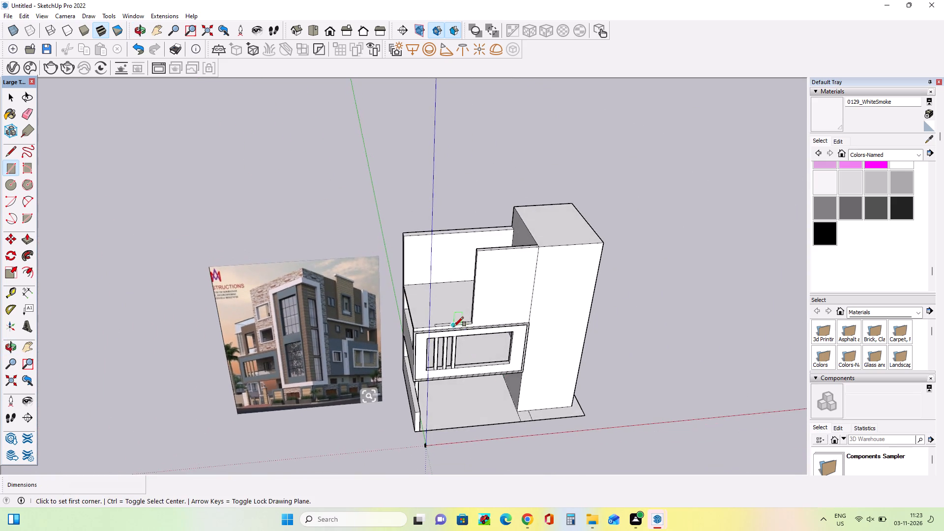
scroll(454, 326, up, 7)
click(418, 330)
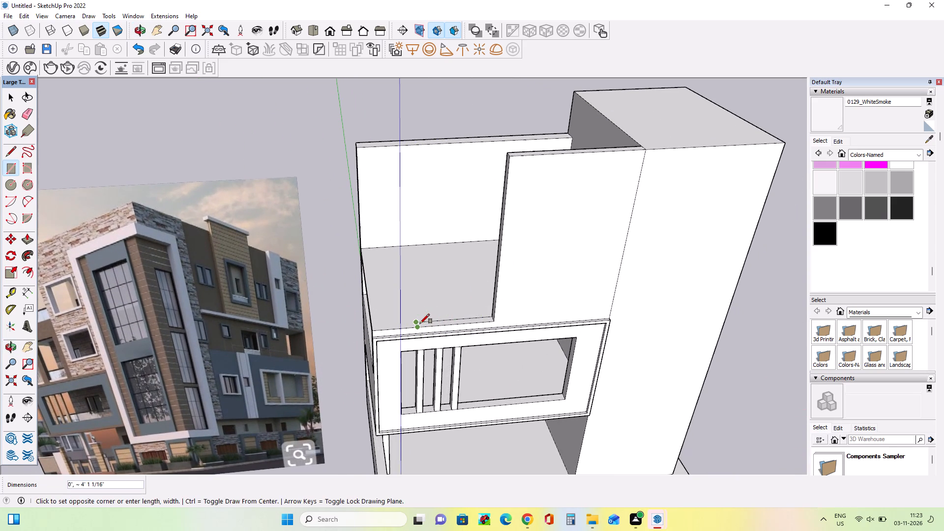
click(420, 324)
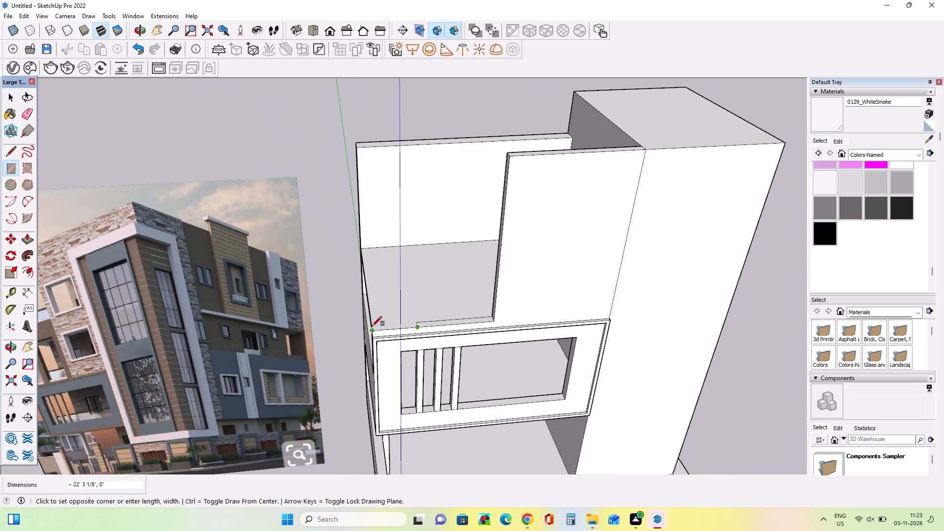
scroll(374, 324, up, 3)
click(374, 326)
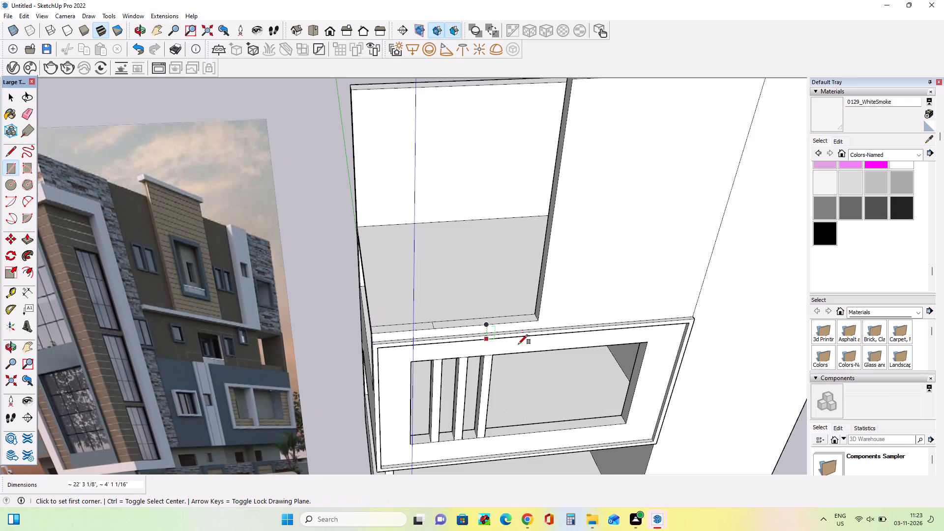
Pull the strip adjoining the front upper wall up 67' 5 3/8" to form a lower stepped wall section.
scroll(518, 344, down, 10)
scroll(463, 348, up, 5)
middle_drag(514, 348, 532, 324)
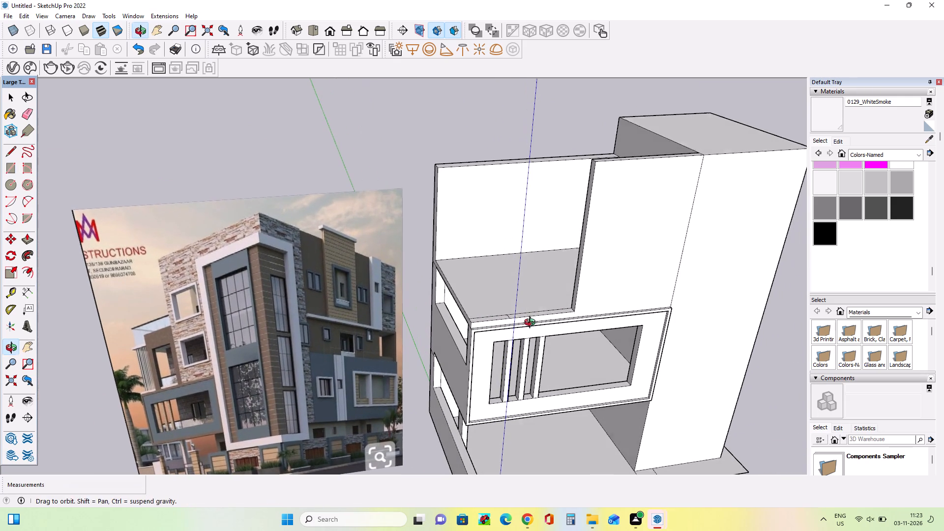
middle_drag(532, 324, 532, 323)
middle_drag(532, 328, 535, 344)
scroll(521, 336, up, 3)
middle_click(521, 336)
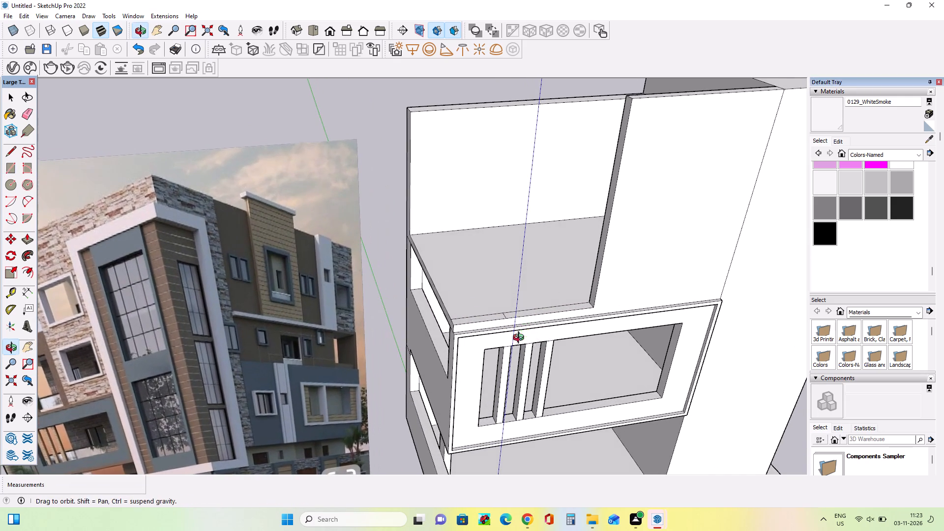
scroll(545, 340, down, 3)
middle_drag(545, 340, 546, 350)
scroll(499, 323, up, 2)
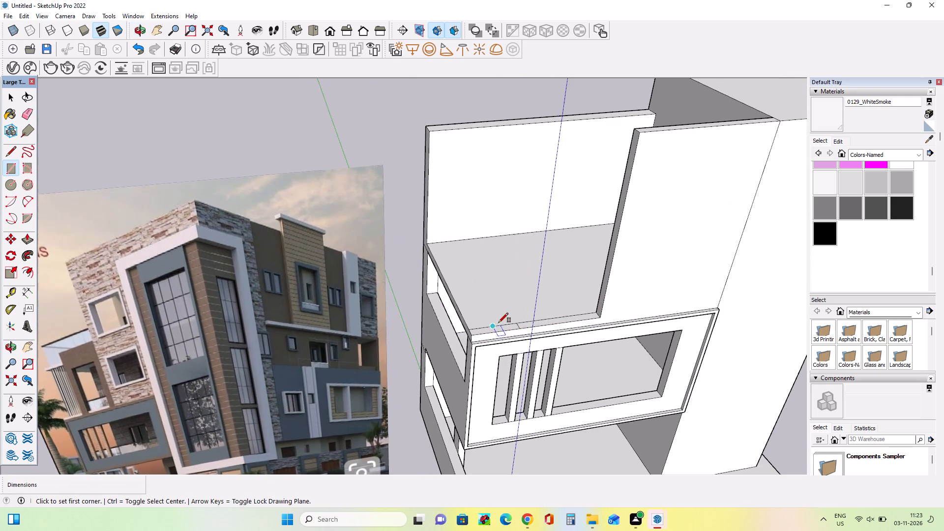
middle_drag(500, 324, 506, 336)
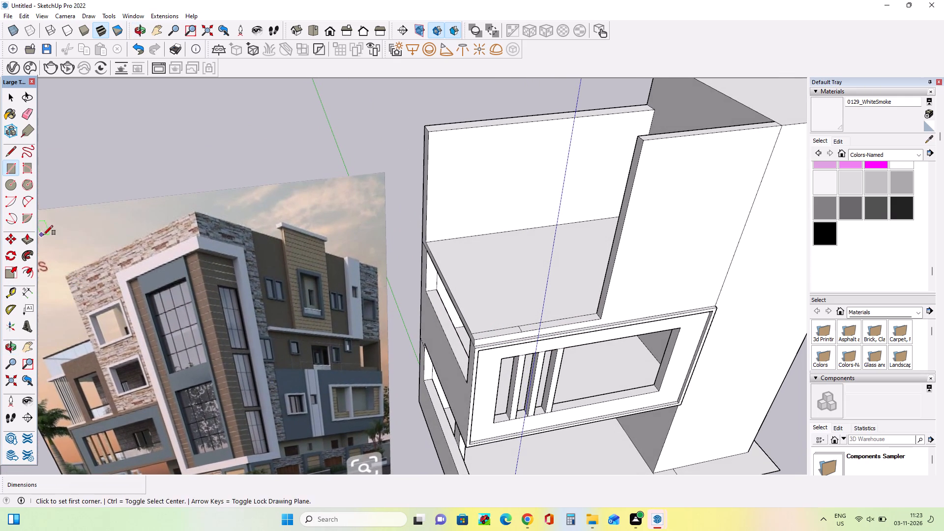
click(23, 245)
click(26, 237)
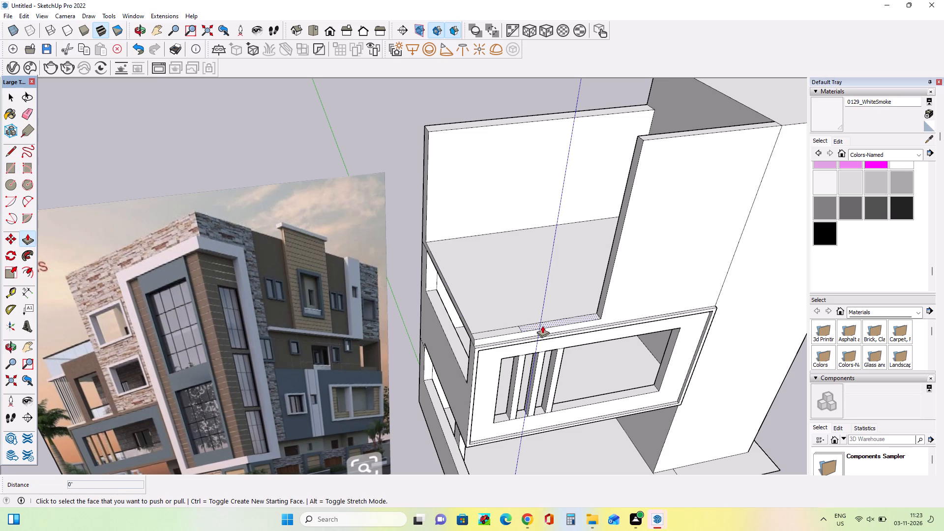
drag(542, 325, 646, 208)
scroll(562, 265, down, 3)
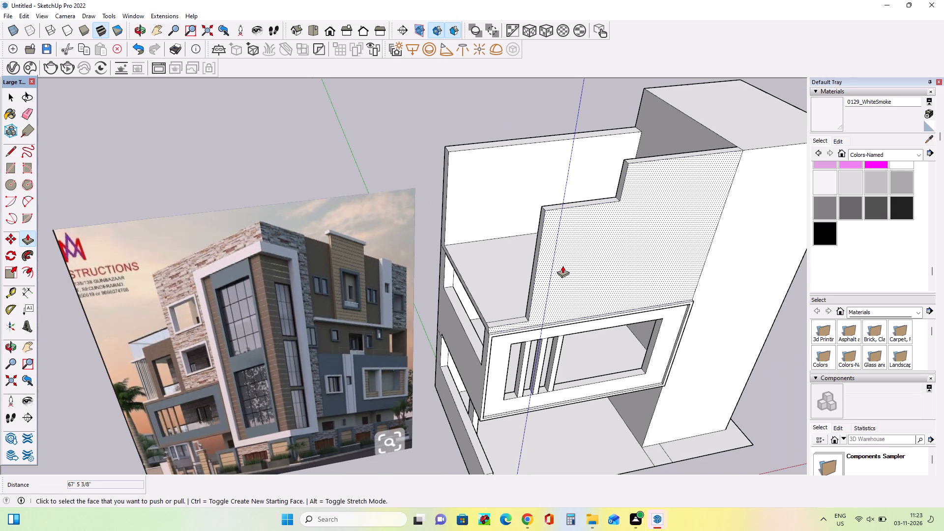
Push the top of the new lower wall section down by 9' 7 1/4".
middle_drag(583, 281, 566, 269)
scroll(552, 289, down, 3)
middle_drag(592, 321, 599, 278)
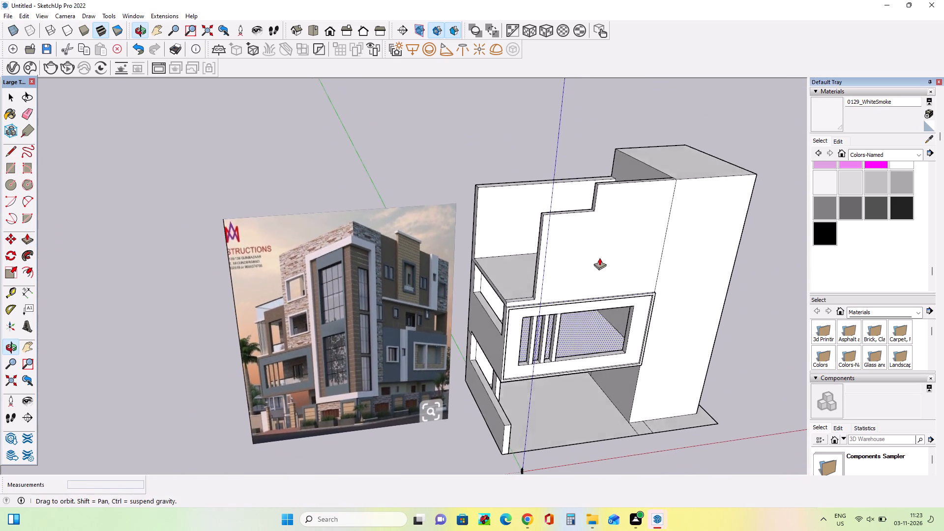
middle_drag(578, 201, 591, 301)
scroll(571, 242, up, 3)
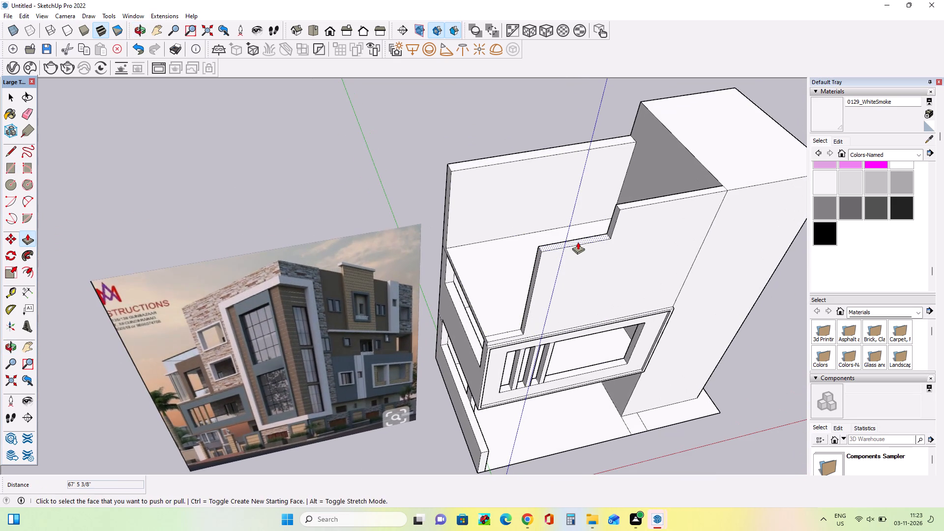
drag(578, 242, 582, 257)
Check the stepped front wall against the reference image from several angles.
middle_drag(599, 327, 531, 262)
scroll(504, 304, down, 4)
middle_drag(579, 302, 641, 262)
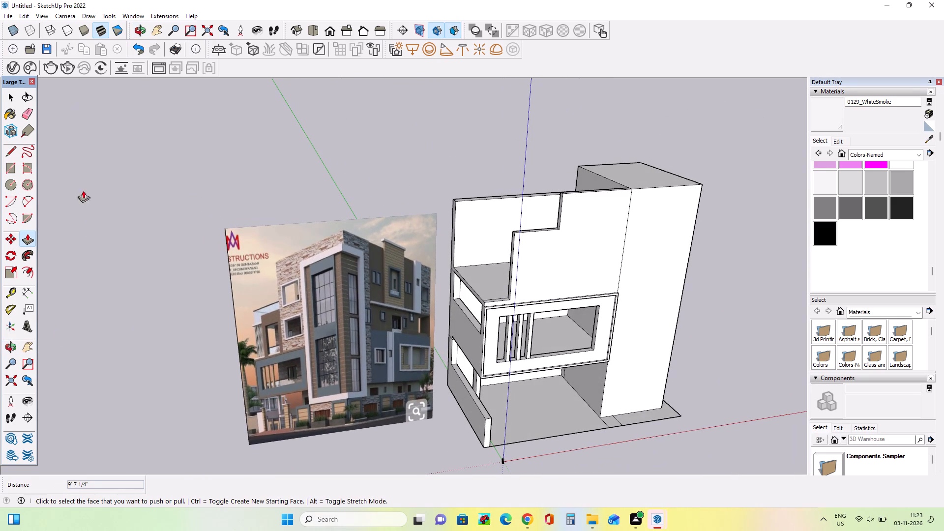
middle_drag(118, 240, 67, 221)
scroll(55, 227, down, 7)
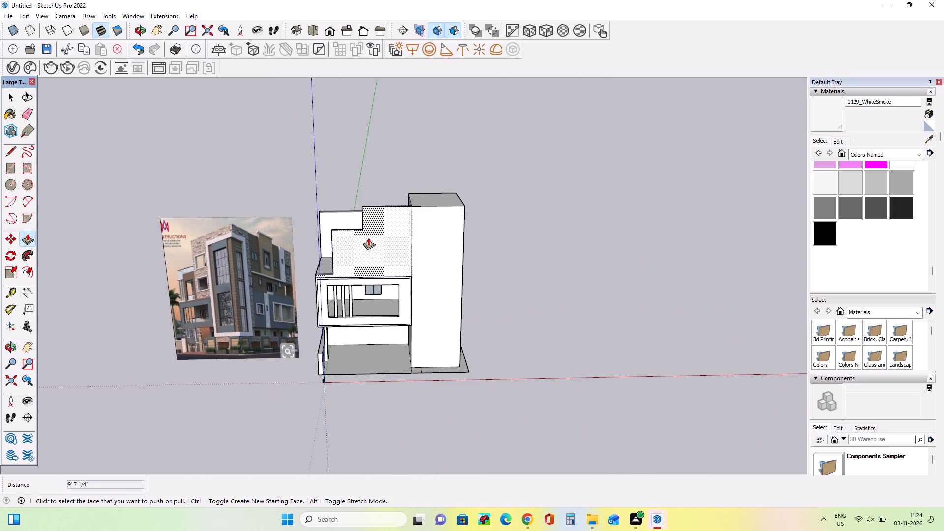
middle_drag(368, 237, 394, 198)
scroll(301, 197, up, 4)
middle_drag(326, 223, 364, 265)
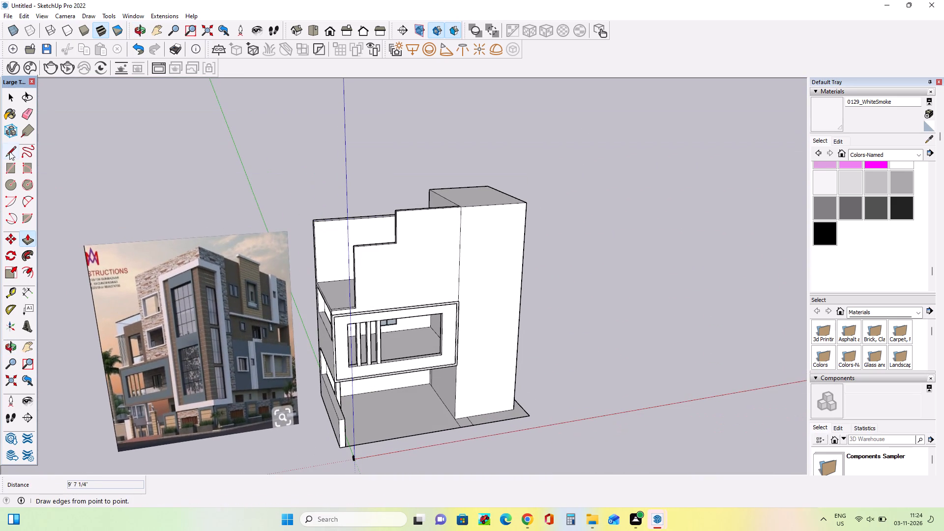
Draw a vertical line from the inner corner of the wall's step down to the slab, separating the lower section from the front wall.
click(9, 151)
scroll(418, 226, up, 3)
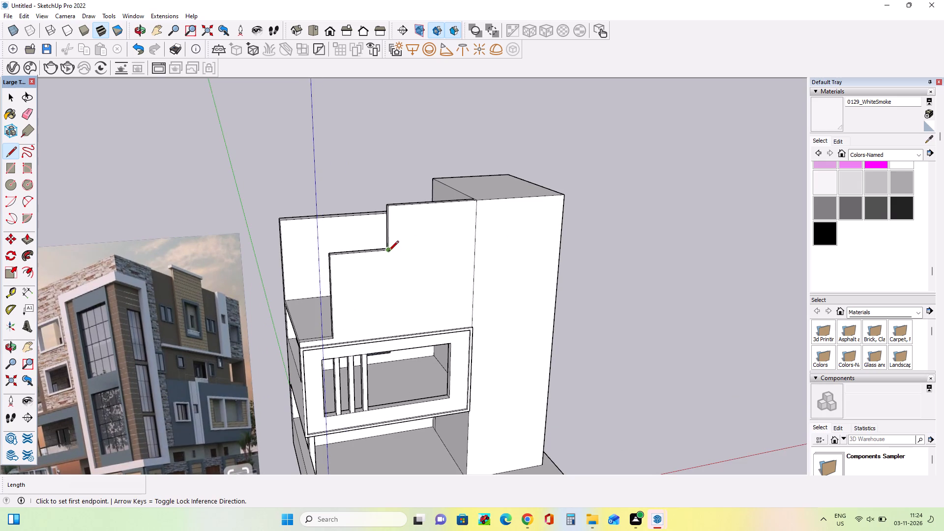
click(388, 252)
middle_drag(398, 324, 400, 418)
scroll(401, 340, up, 2)
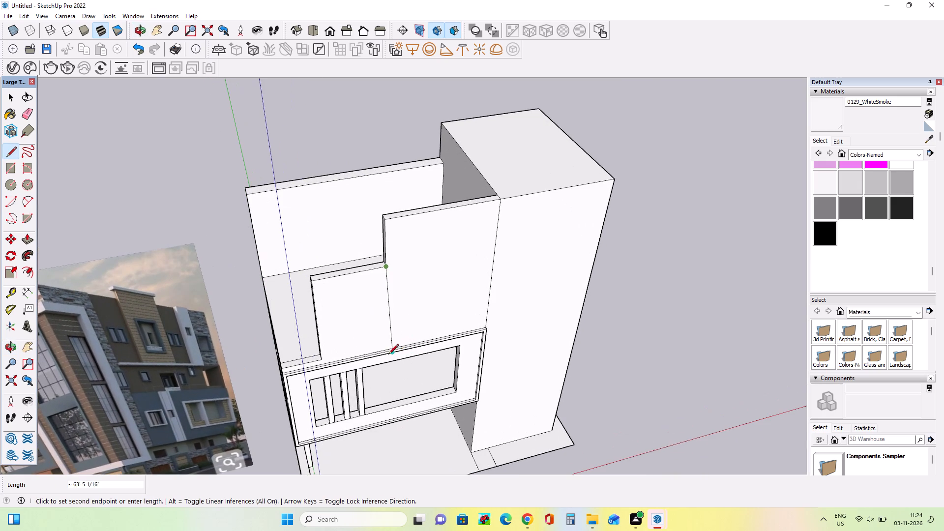
click(388, 351)
Draw a line along the base of the lower stepped wall section, from its outer end to the new vertical line.
middle_drag(348, 324, 430, 211)
scroll(404, 223, down, 3)
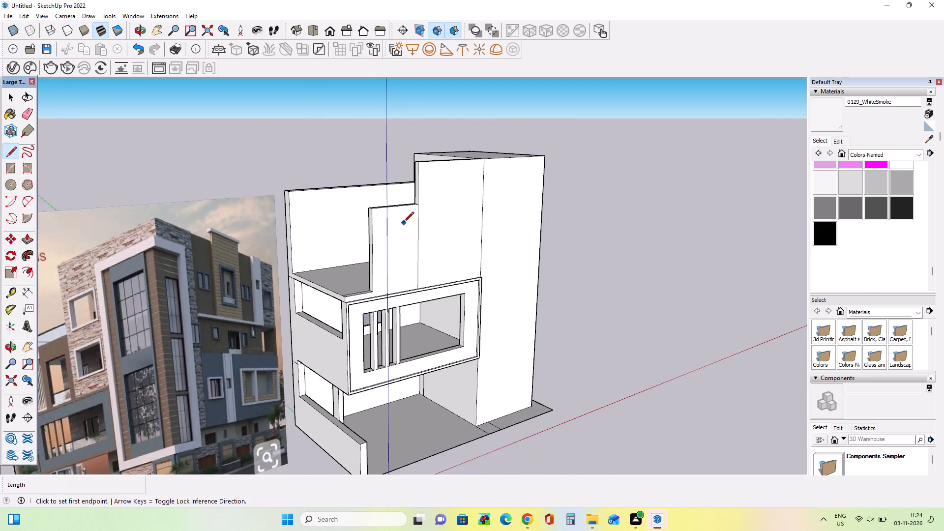
scroll(404, 223, down, 4)
middle_drag(471, 257, 399, 261)
scroll(378, 268, up, 3)
middle_drag(419, 281, 416, 266)
click(8, 165)
middle_drag(383, 268, 388, 300)
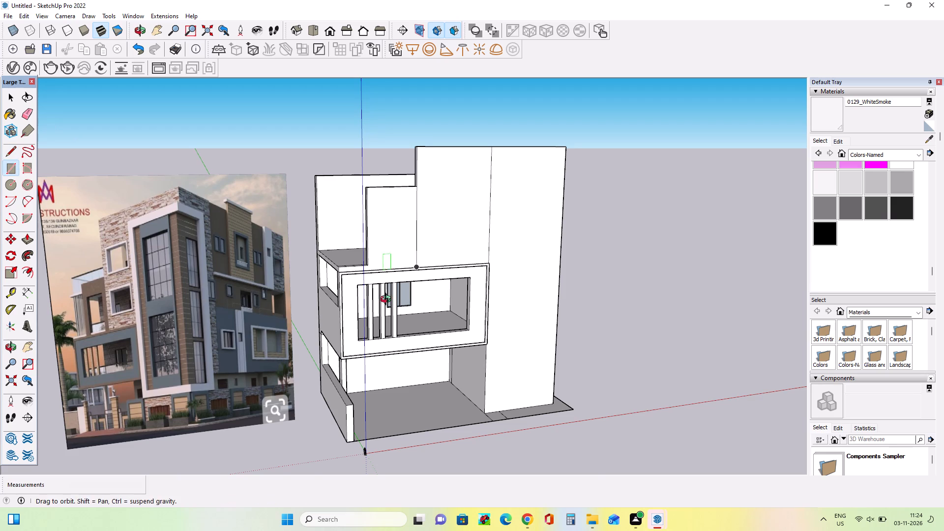
middle_drag(388, 300, 388, 304)
scroll(401, 295, up, 3)
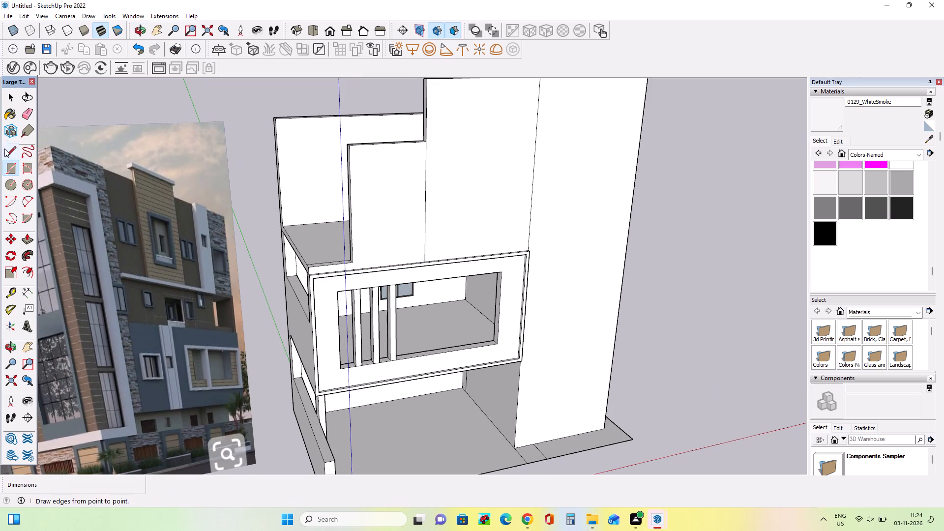
click(9, 151)
scroll(377, 272, up, 3)
click(343, 261)
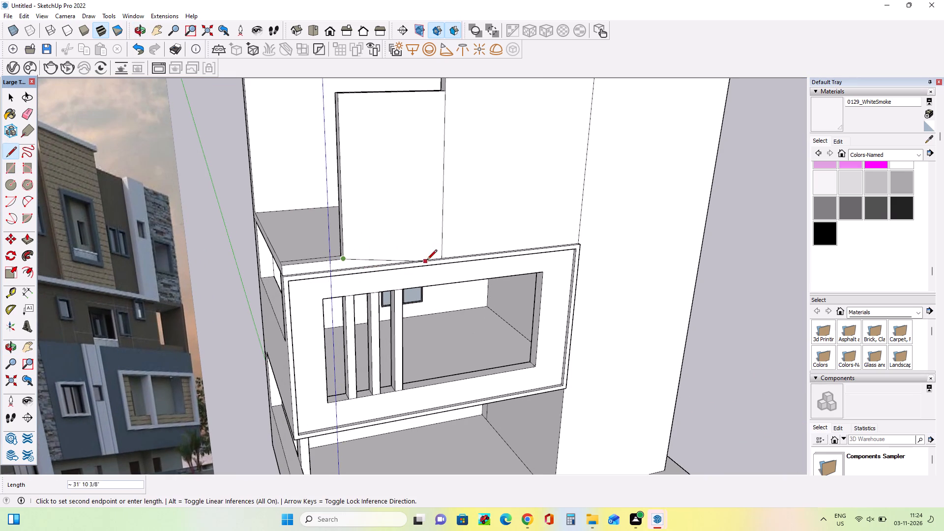
click(440, 248)
Examine the framed opening above the balcony in the reference image and compare it with the modelled stepped wall.
middle_drag(491, 312, 494, 330)
scroll(406, 287, down, 2)
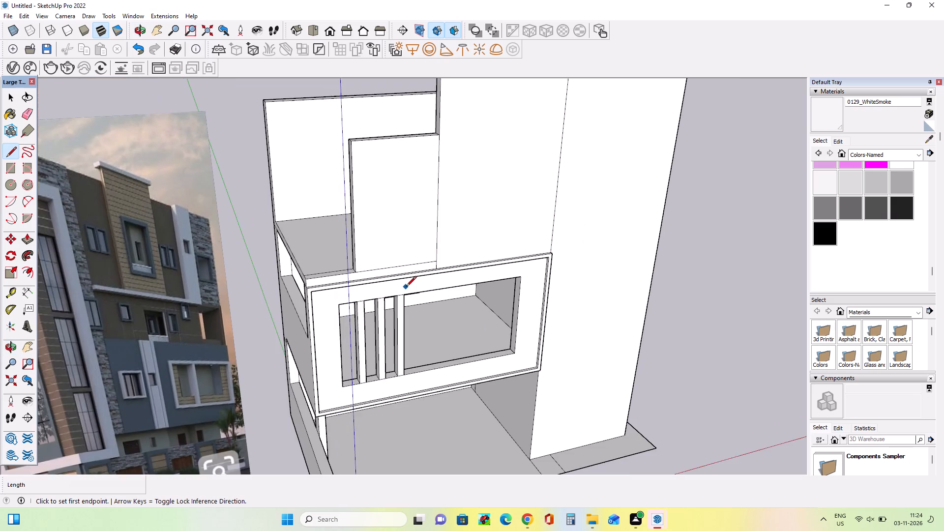
scroll(406, 287, down, 3)
middle_drag(410, 296, 411, 300)
scroll(410, 296, down, 1)
scroll(451, 269, down, 4)
middle_drag(452, 284, 447, 314)
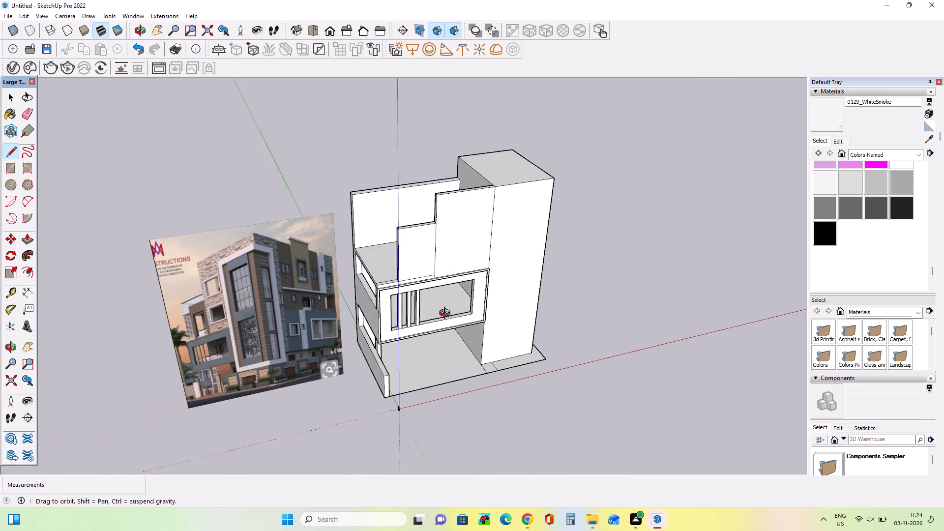
middle_drag(447, 314, 431, 324)
scroll(368, 312, up, 3)
middle_drag(381, 313, 384, 301)
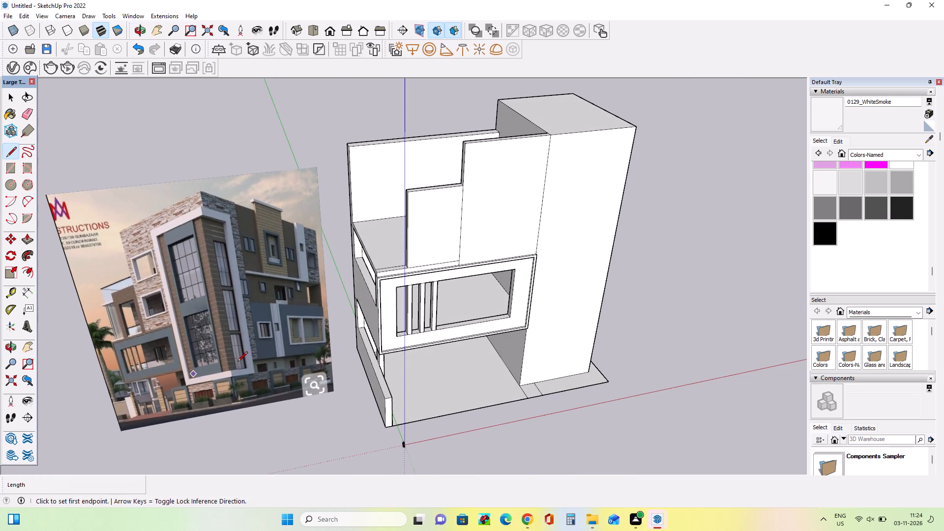
scroll(200, 330, up, 3)
scroll(84, 323, up, 15)
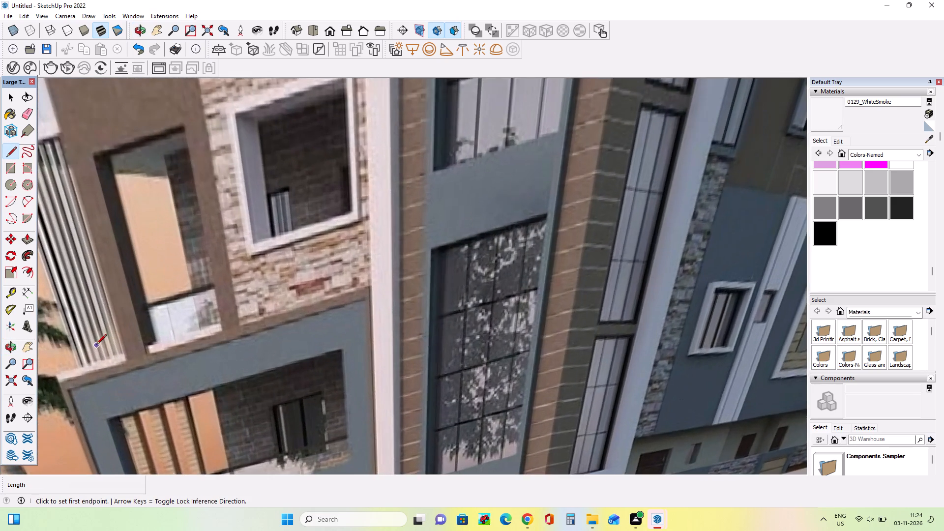
scroll(96, 345, down, 20)
scroll(96, 345, down, 1)
middle_drag(506, 362, 476, 318)
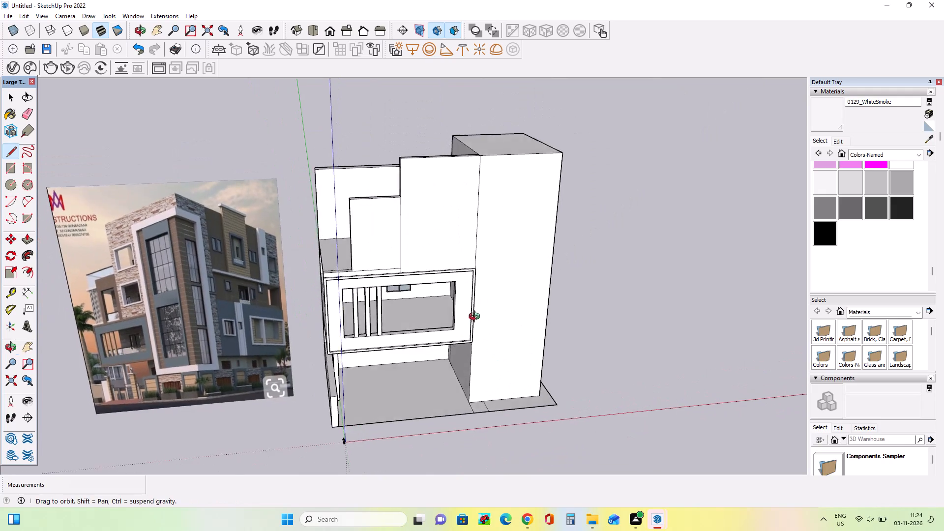
middle_drag(476, 318, 476, 314)
scroll(475, 307, up, 3)
middle_drag(475, 307, 469, 335)
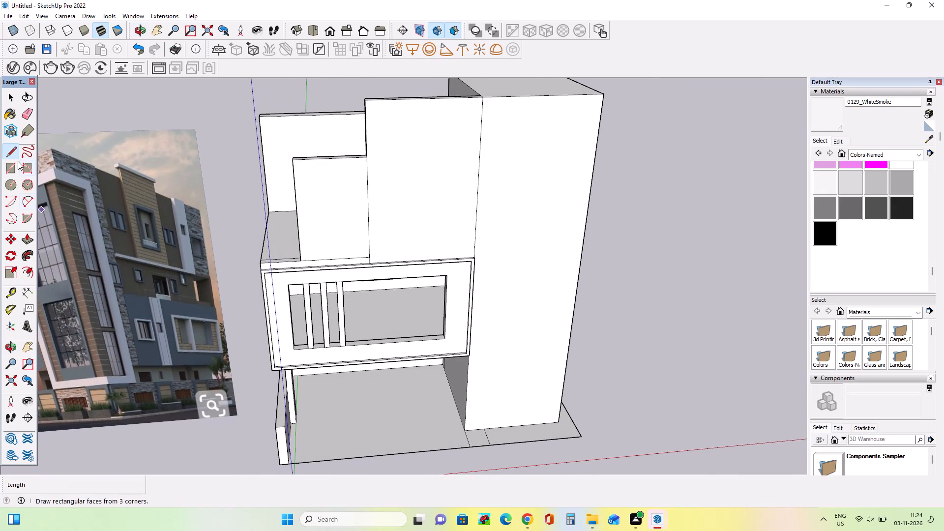
Draw a tall rectangle on the lower stepped wall section, rising from its base line with a border at the sides and top.
click(8, 170)
scroll(467, 330, down, 7)
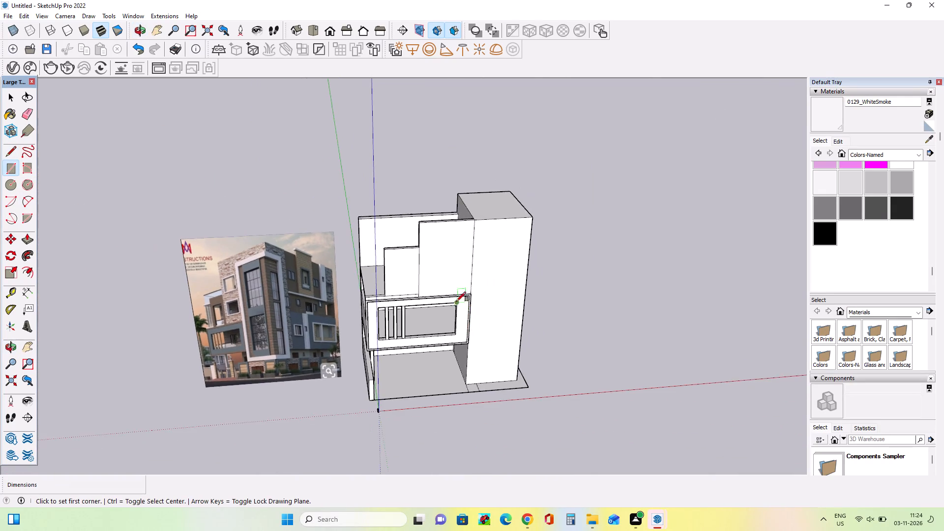
middle_drag(456, 298, 471, 220)
scroll(420, 311, up, 4)
scroll(416, 276, down, 2)
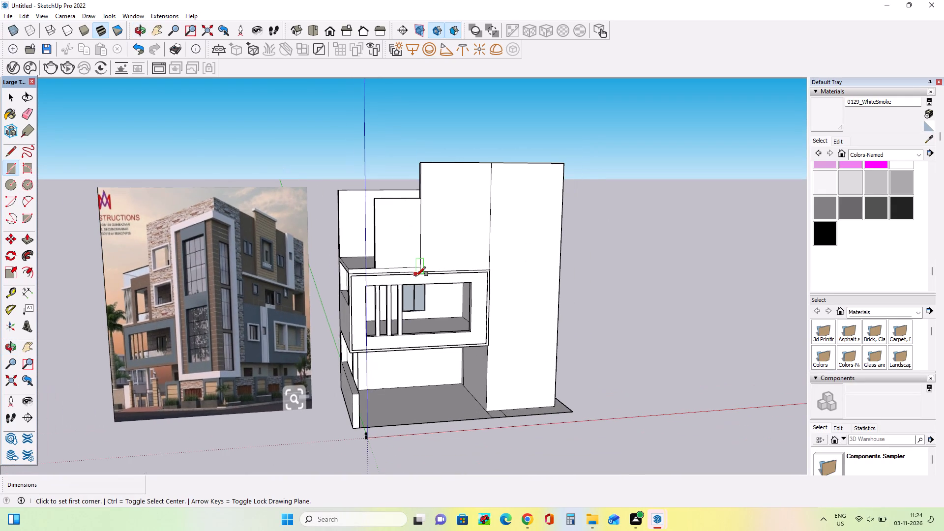
scroll(385, 267, up, 3)
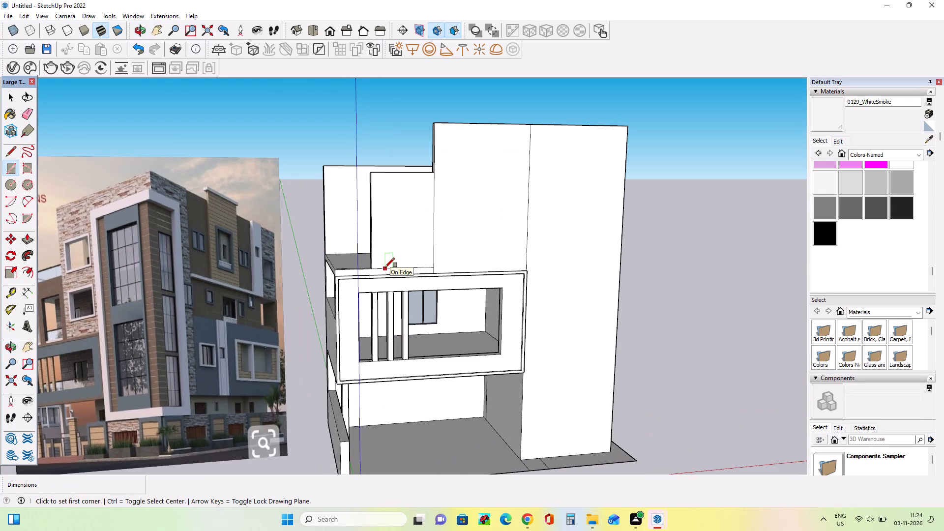
click(385, 267)
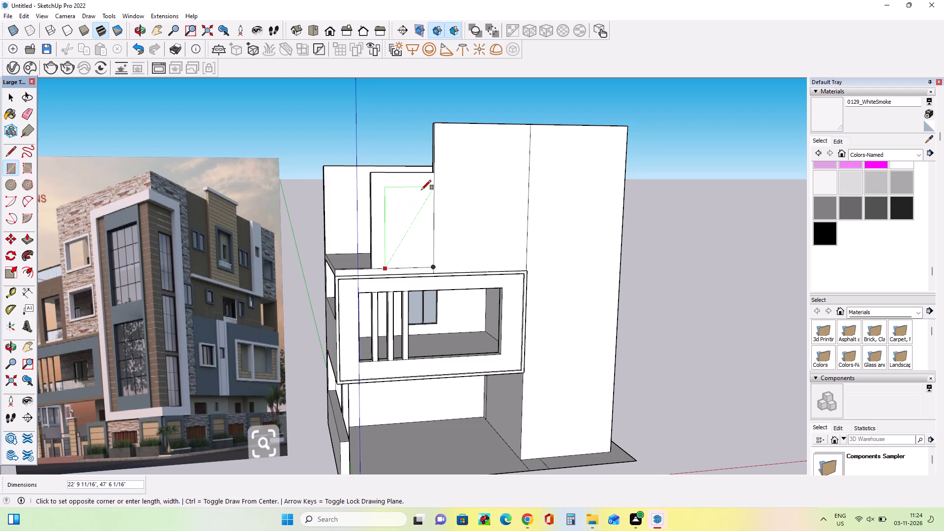
click(421, 190)
middle_drag(460, 255, 485, 330)
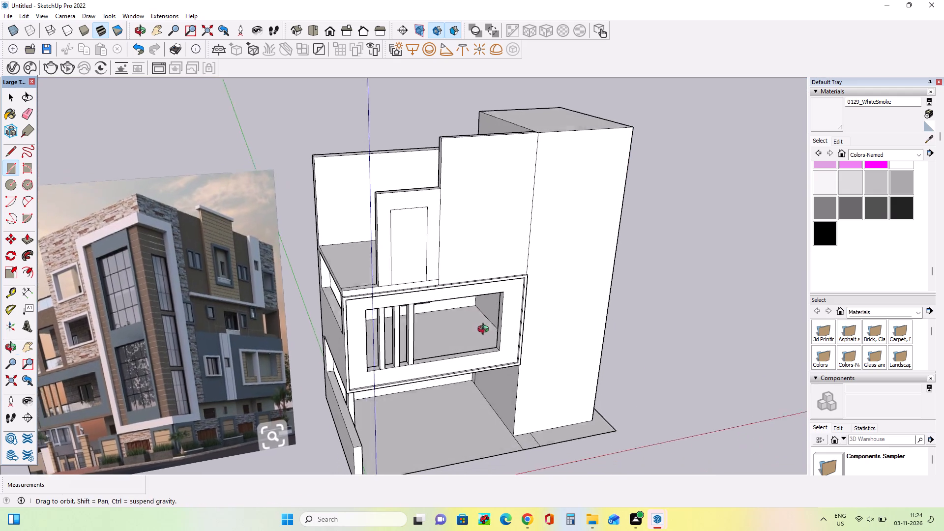
middle_drag(485, 330, 485, 331)
Push the rectangle 4' 1 1/16" through the lower stepped wall section to cut an opening.
click(25, 238)
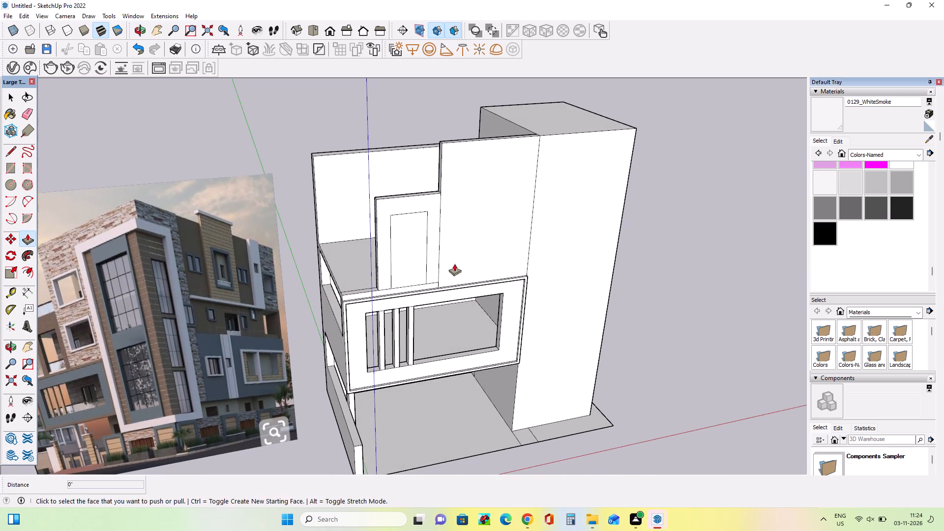
middle_drag(473, 258, 453, 326)
scroll(420, 279, up, 4)
drag(407, 263, 416, 200)
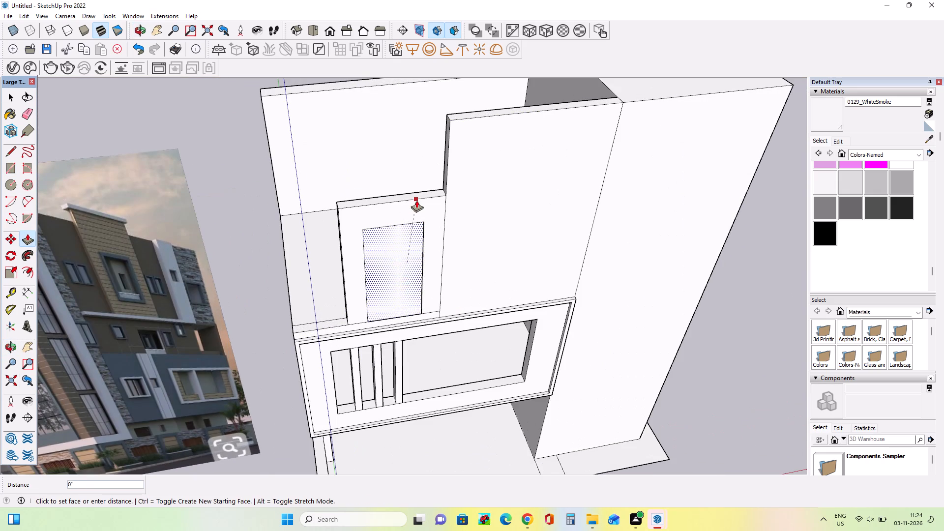
drag(416, 200, 417, 195)
scroll(476, 293, up, 1)
middle_drag(477, 295, 488, 228)
scroll(488, 228, down, 9)
middle_drag(490, 241, 535, 205)
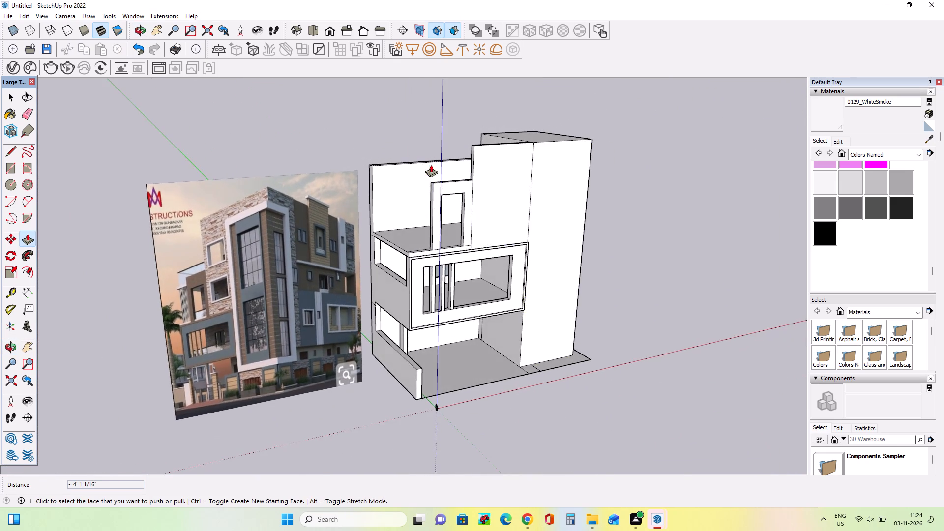
Pull the top of the lower stepped wall section up by 2' 2 1/4".
scroll(432, 166, up, 4)
middle_drag(458, 178, 486, 276)
click(497, 222)
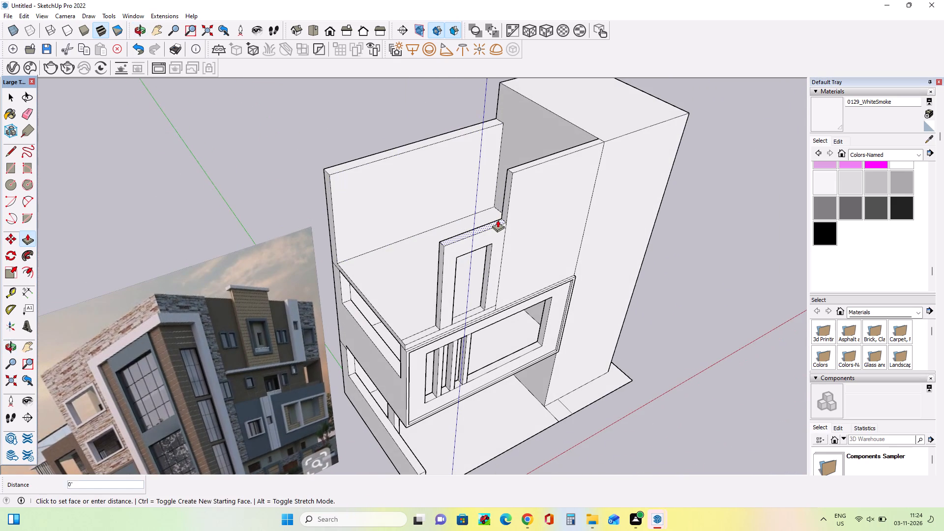
middle_drag(502, 257, 514, 196)
scroll(518, 201, down, 6)
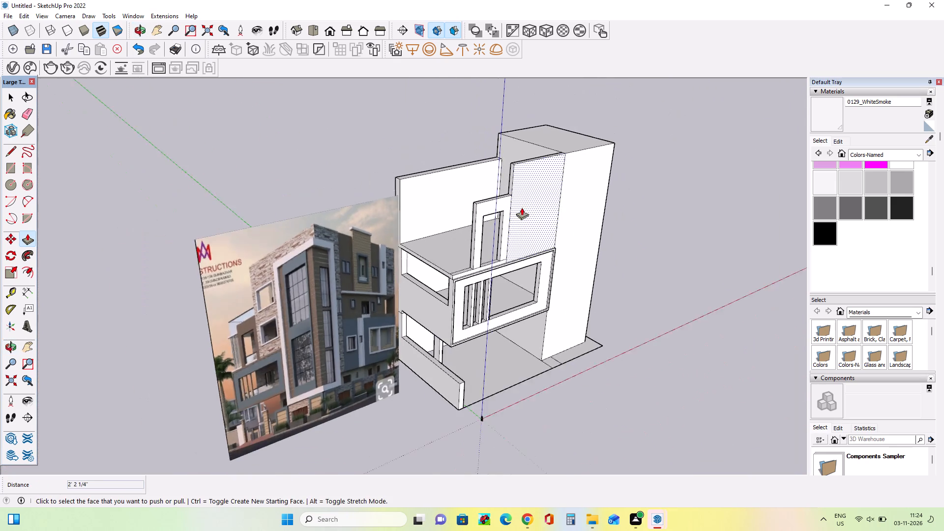
scroll(522, 207, down, 1)
Study the side wing's framed opening, vertical slats and glass railing in the reference image.
middle_drag(479, 295, 391, 301)
scroll(478, 277, up, 6)
middle_drag(443, 269, 444, 278)
scroll(73, 318, up, 15)
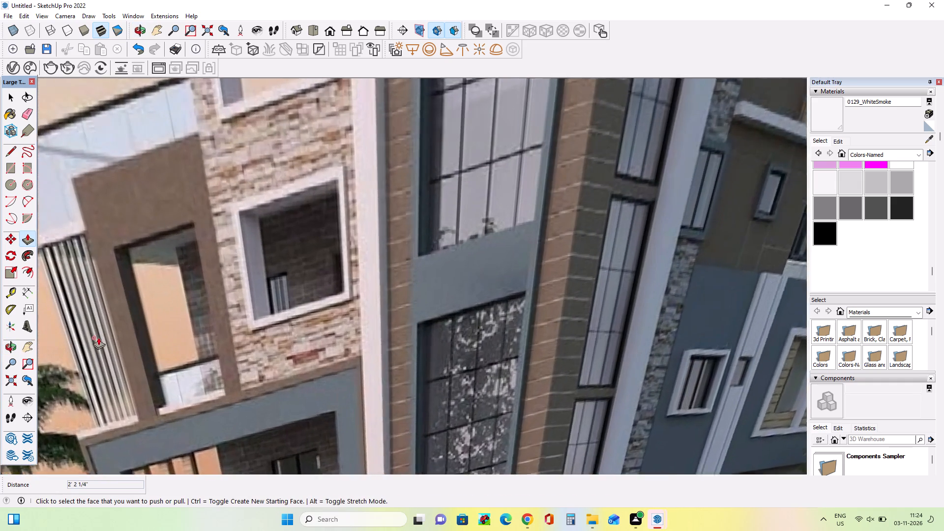
scroll(98, 337, up, 1)
scroll(126, 348, down, 4)
scroll(94, 292, up, 5)
scroll(178, 301, down, 4)
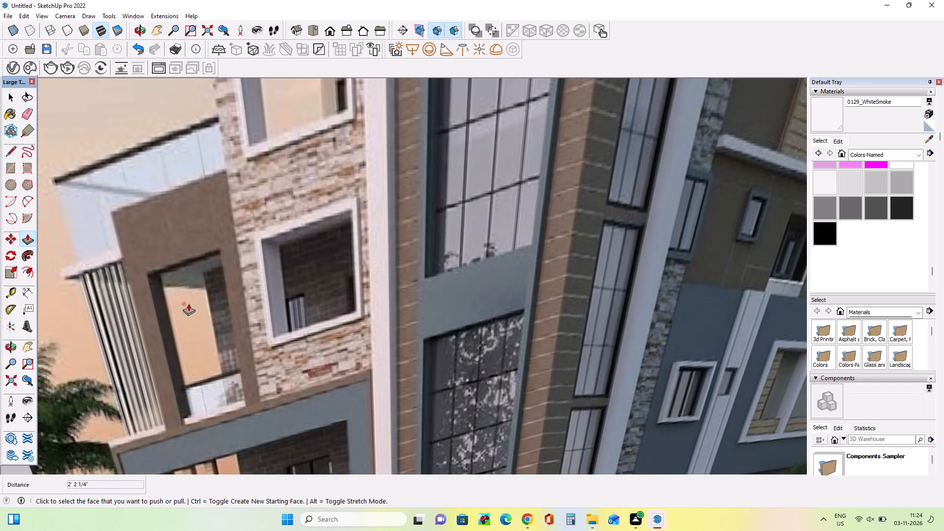
middle_drag(121, 311, 126, 265)
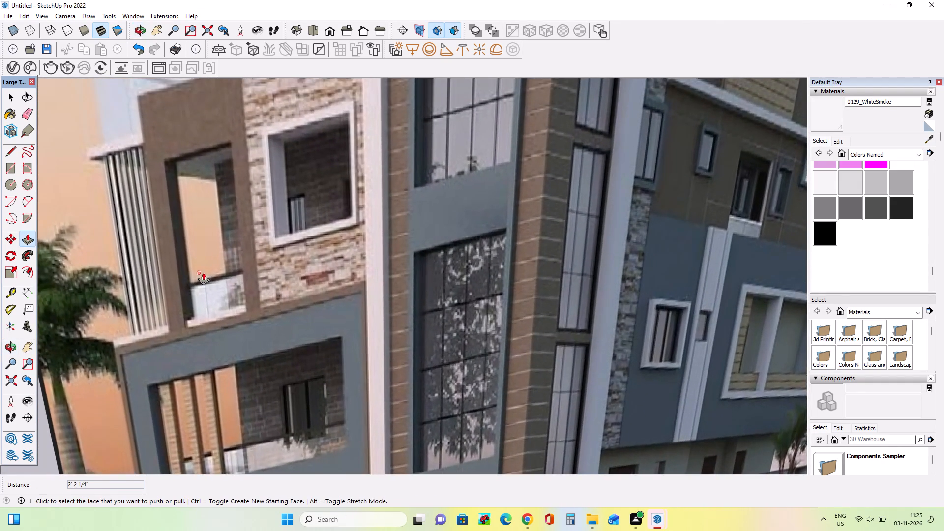
scroll(197, 267, up, 2)
scroll(146, 284, down, 9)
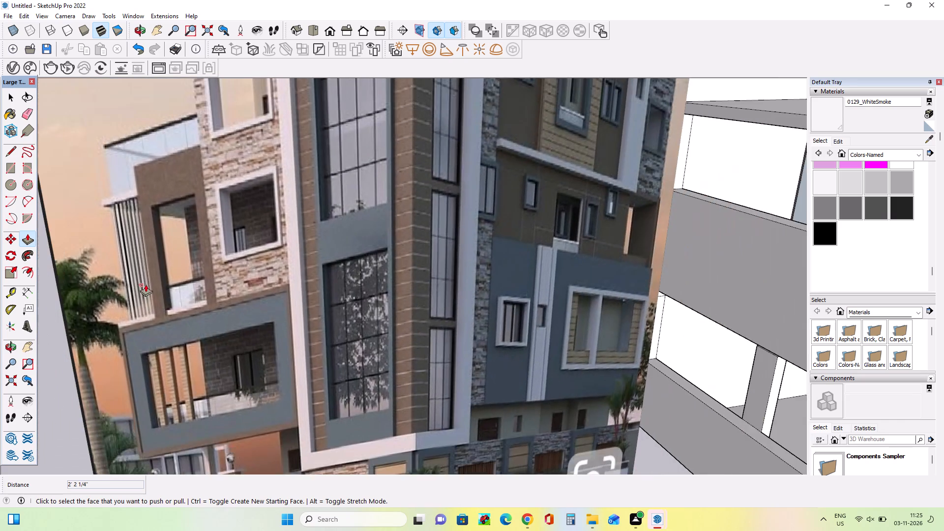
scroll(146, 284, down, 7)
Check the framed opening and the remaining slab edge beside it against the reference image from several angles.
middle_drag(469, 266, 465, 333)
scroll(540, 191, up, 4)
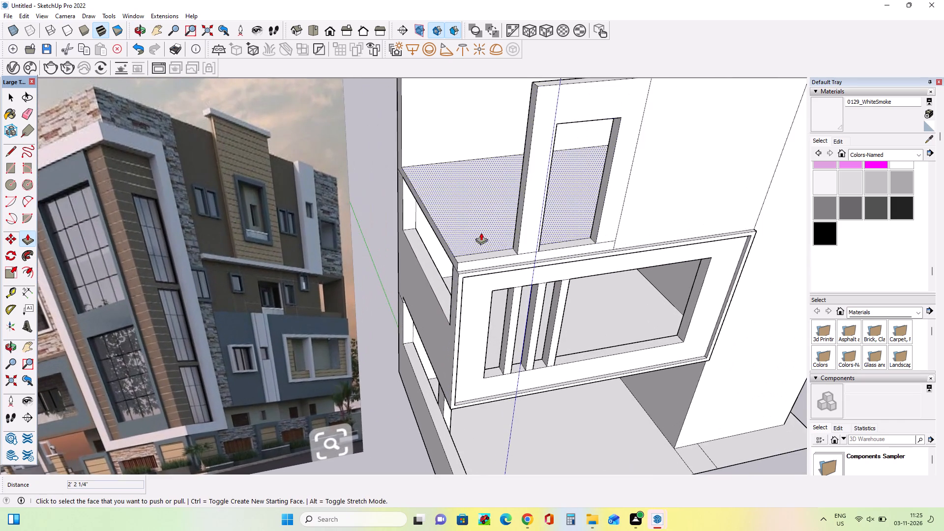
middle_drag(480, 256, 478, 280)
scroll(526, 312, down, 3)
middle_drag(521, 314, 523, 347)
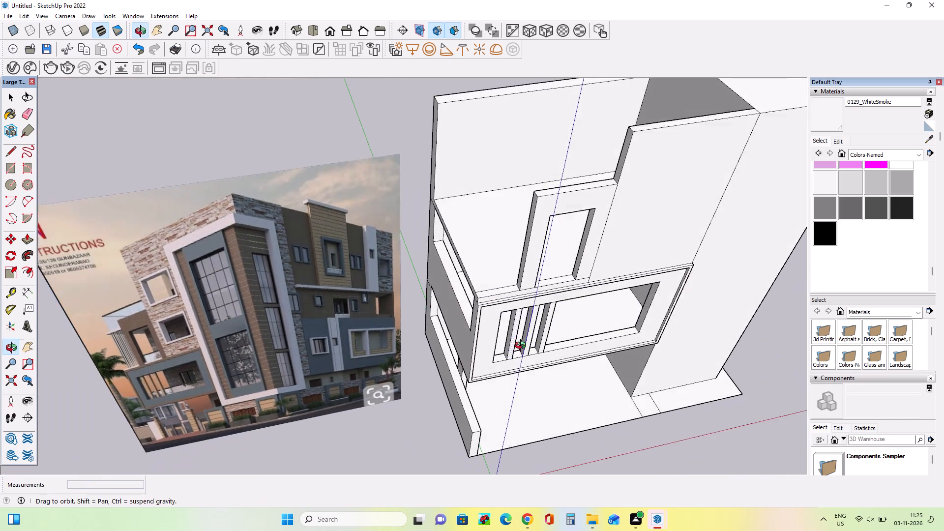
middle_drag(523, 347, 523, 350)
scroll(501, 300, up, 3)
middle_drag(503, 303, 478, 331)
scroll(337, 214, down, 2)
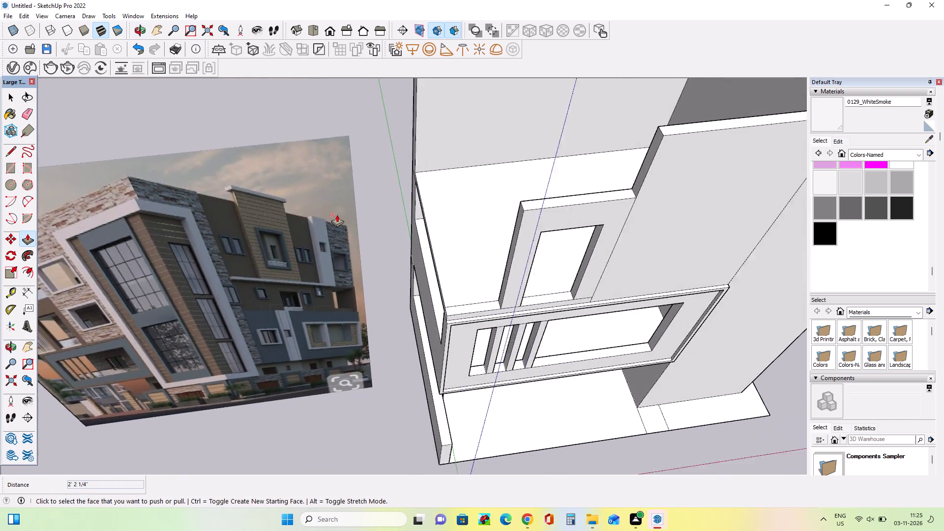
scroll(337, 214, down, 7)
middle_drag(390, 230, 473, 281)
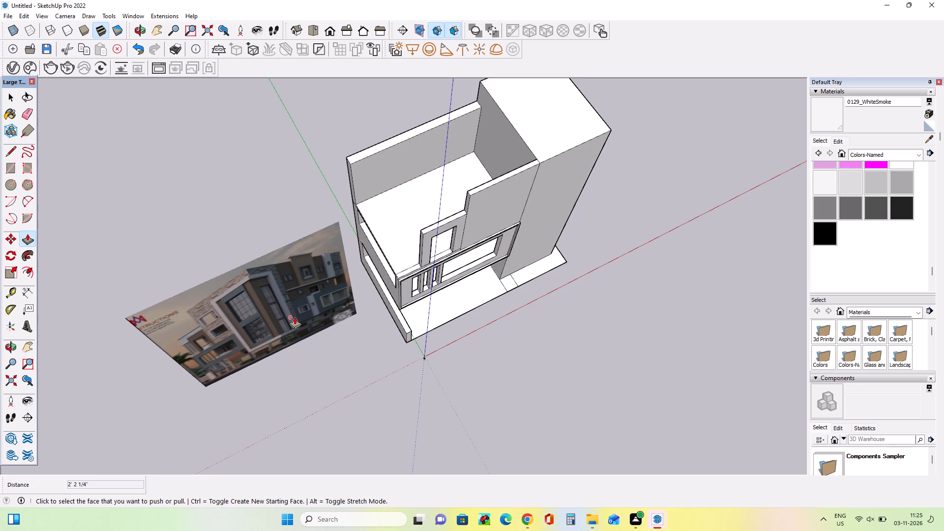
Pull the remaining front slab strip beside the framed opening up about 46' to form a third, lower wall section.
middle_drag(309, 321, 319, 346)
scroll(364, 273, up, 4)
middle_drag(398, 293, 390, 224)
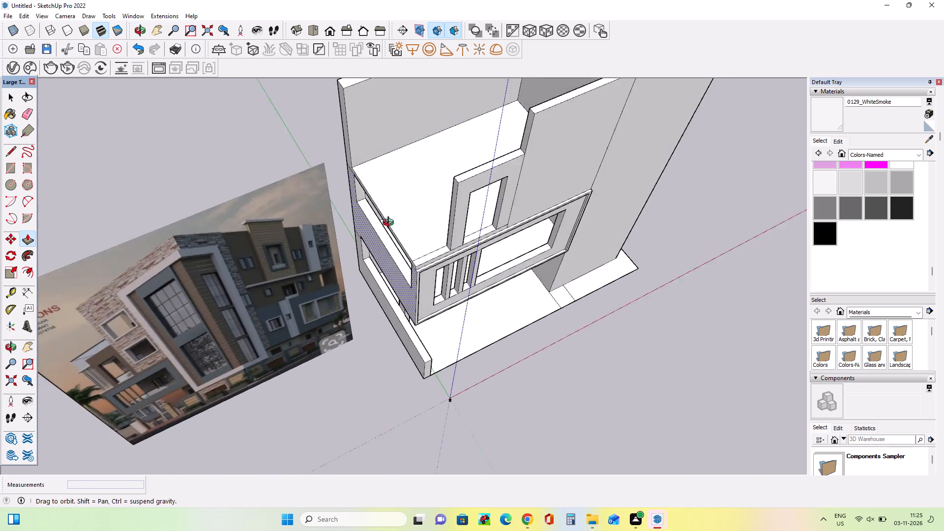
middle_drag(390, 224, 410, 167)
scroll(422, 235, up, 2)
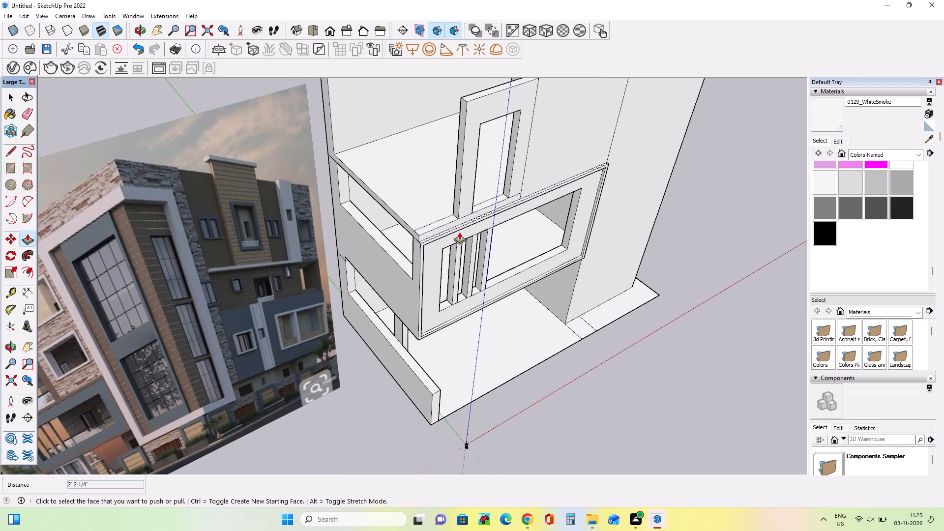
scroll(459, 232, down, 3)
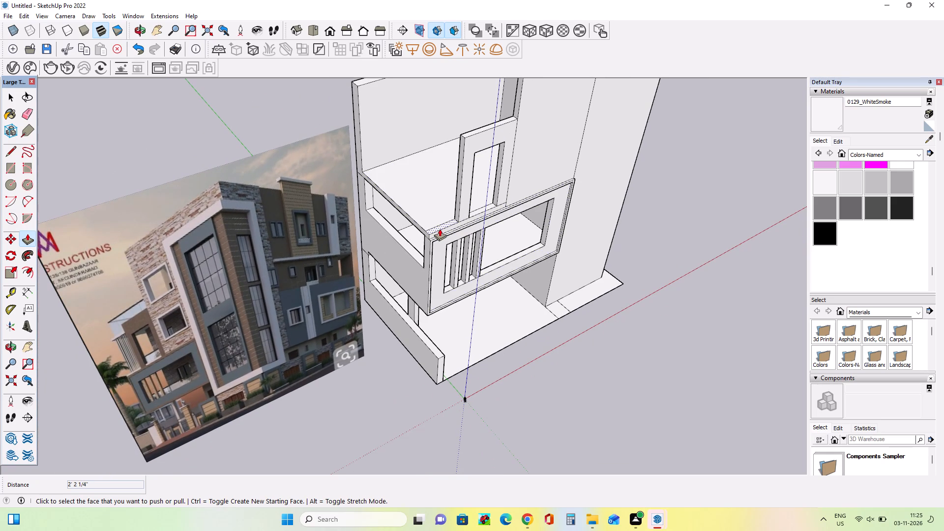
drag(440, 229, 458, 166)
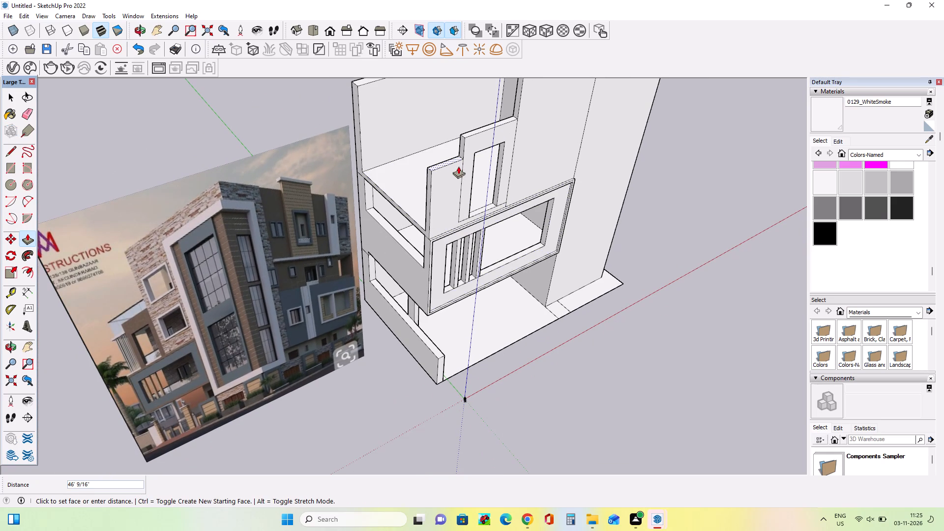
drag(458, 166, 459, 163)
middle_drag(452, 218, 320, 225)
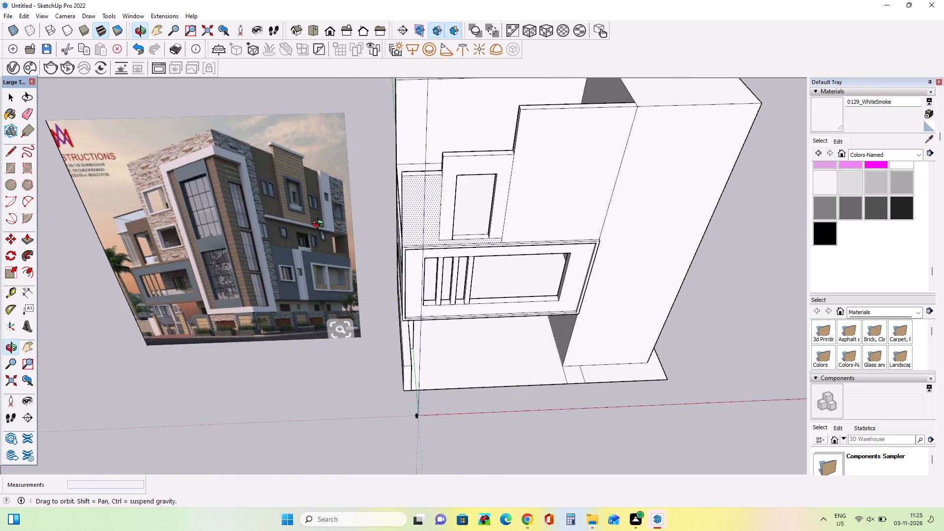
Draw a line across the base of the third, lowest wall section, just above the balcony frame.
middle_drag(320, 225, 320, 226)
middle_drag(406, 246, 430, 185)
scroll(461, 284, down, 4)
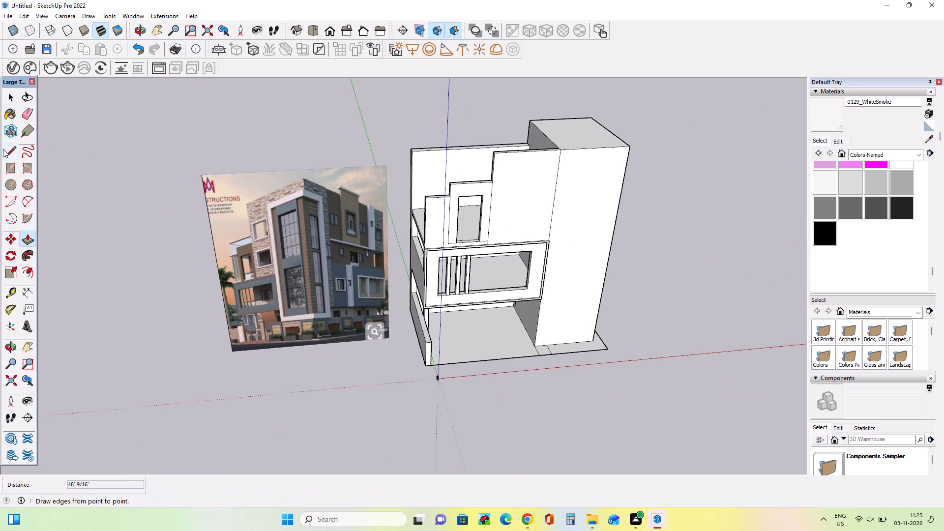
click(8, 148)
scroll(436, 276, up, 6)
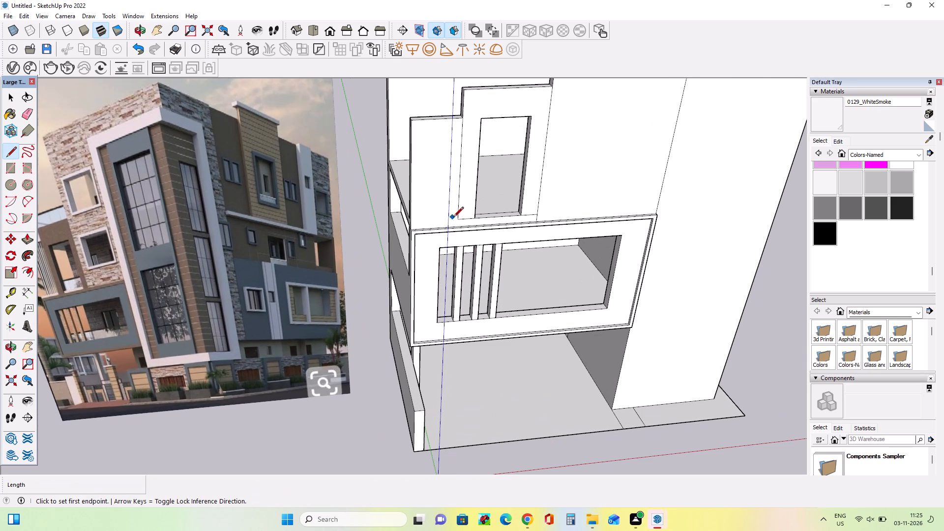
click(459, 220)
click(411, 224)
Study the vertical slats beside the side wing's framed opening in the reference image and compare them with the lowest wall section.
middle_drag(473, 297, 500, 324)
scroll(401, 214, up, 4)
middle_drag(416, 245, 435, 279)
scroll(435, 279, down, 12)
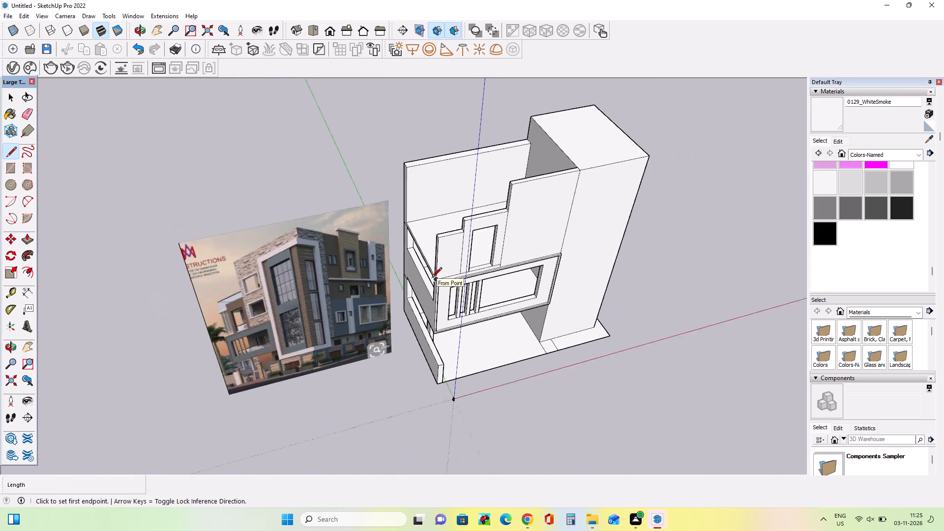
middle_drag(430, 281, 441, 194)
scroll(437, 212, up, 4)
middle_drag(441, 253, 408, 259)
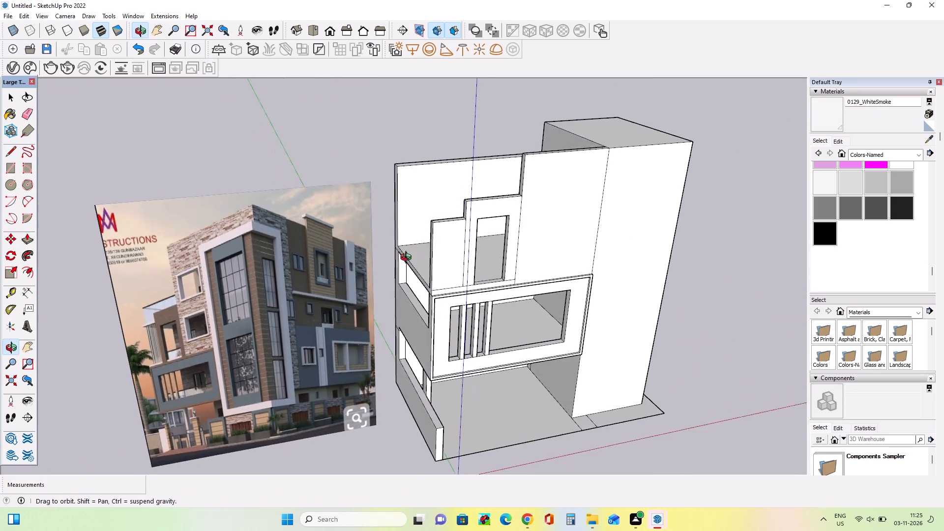
middle_drag(408, 259, 383, 268)
scroll(441, 277, up, 4)
middle_drag(443, 278, 498, 277)
scroll(498, 277, down, 6)
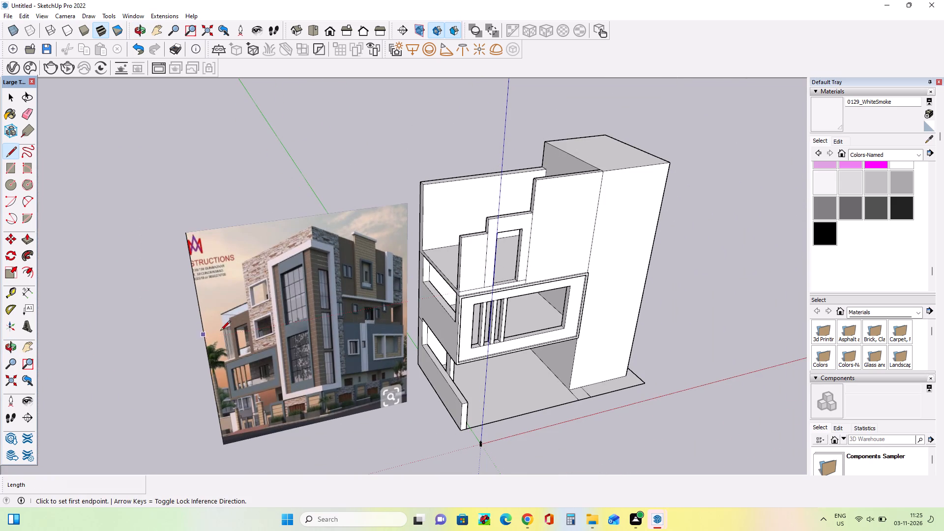
scroll(220, 331, up, 4)
scroll(236, 384, up, 12)
scroll(235, 343, up, 1)
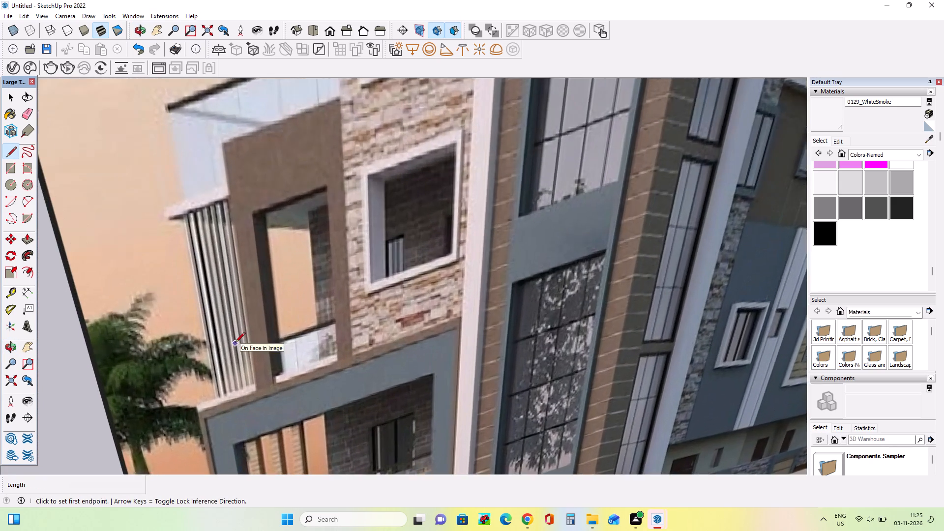
scroll(235, 343, down, 13)
scroll(308, 323, down, 4)
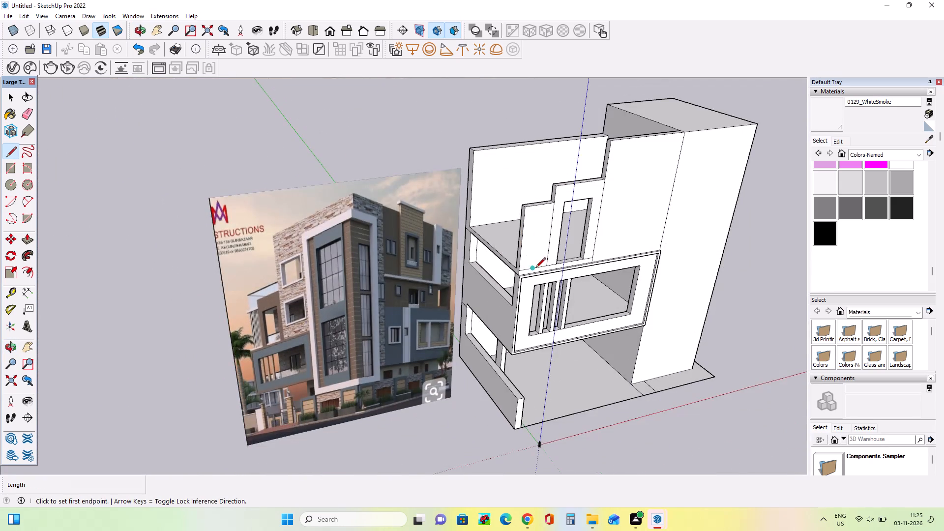
Draw a horizontal line about 22' 3" long across the lowest wall section, just below its top edge.
middle_drag(530, 262, 493, 240)
scroll(527, 230, up, 4)
middle_drag(531, 233, 538, 248)
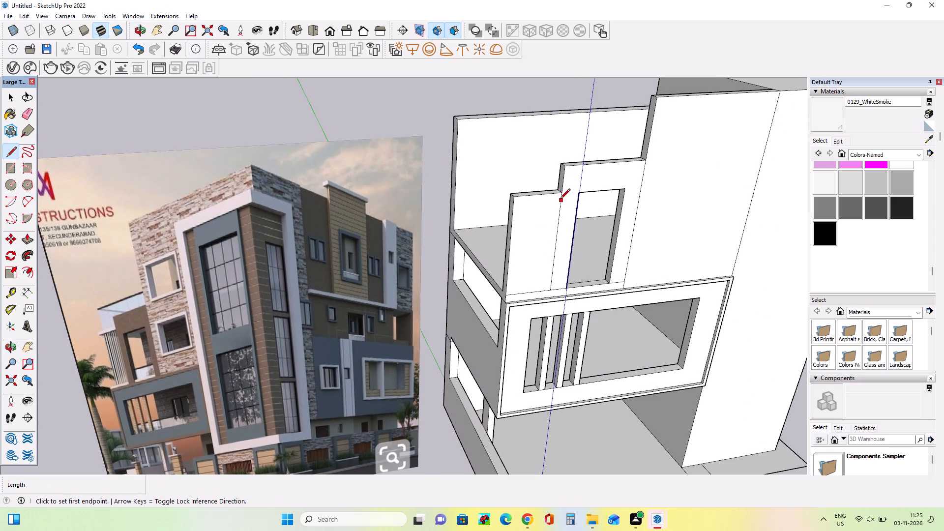
click(560, 199)
click(513, 206)
Push the lowest wall section's panel between the two lines inward about 1' 8" to recess it.
middle_drag(542, 255, 641, 221)
middle_drag(559, 238, 540, 271)
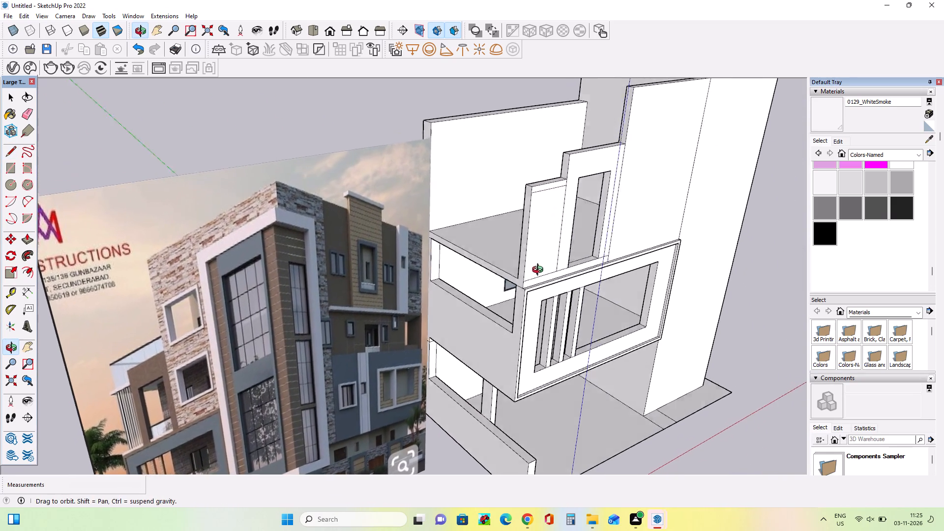
middle_drag(540, 271, 539, 271)
scroll(531, 259, up, 3)
middle_drag(525, 264, 489, 279)
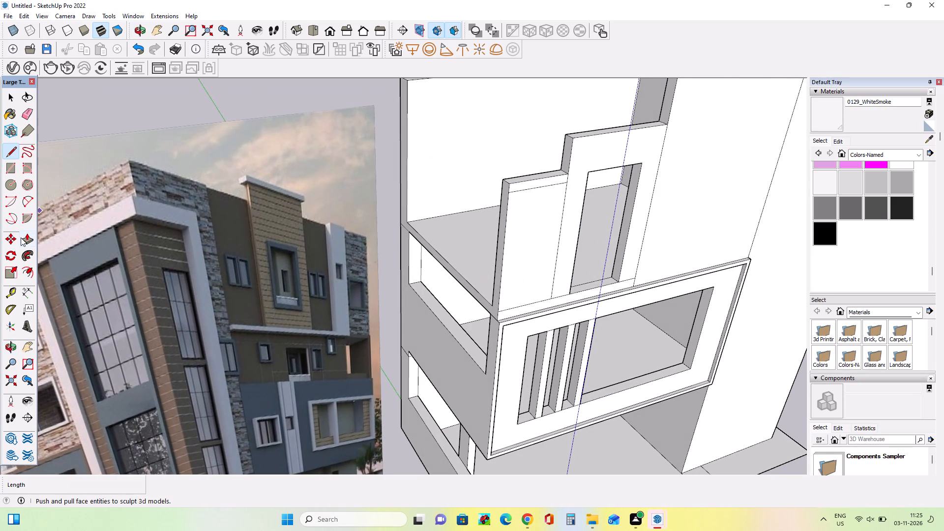
click(21, 236)
drag(518, 251, 512, 251)
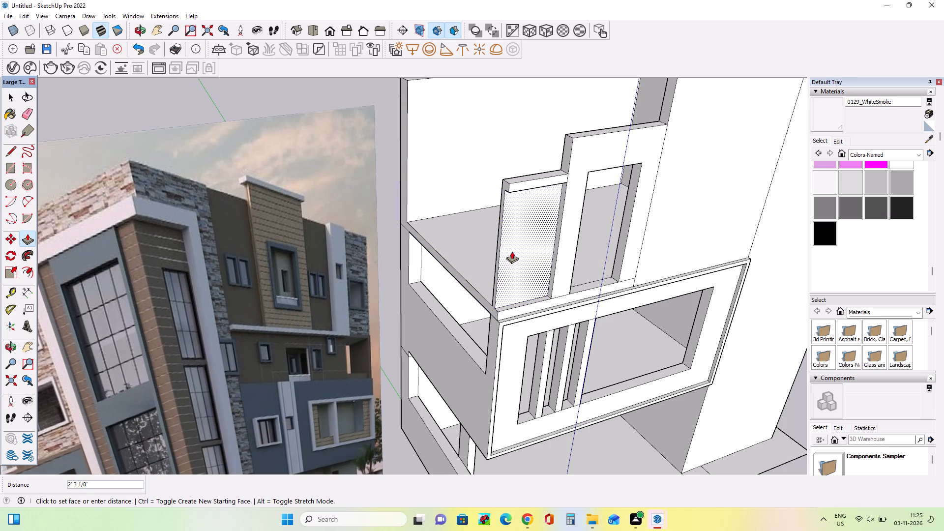
drag(512, 251, 513, 251)
Compare the recessed panel and the open side edge of the upper slab with the reference image from several angles.
middle_drag(524, 258, 552, 260)
scroll(556, 247, down, 3)
middle_drag(556, 252, 554, 251)
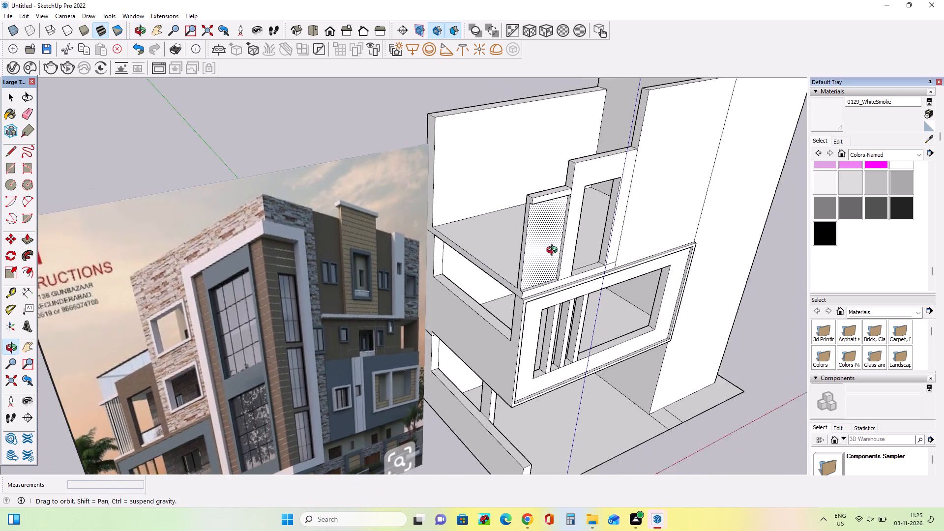
middle_drag(554, 251, 555, 226)
scroll(509, 188, up, 3)
middle_drag(537, 211, 576, 218)
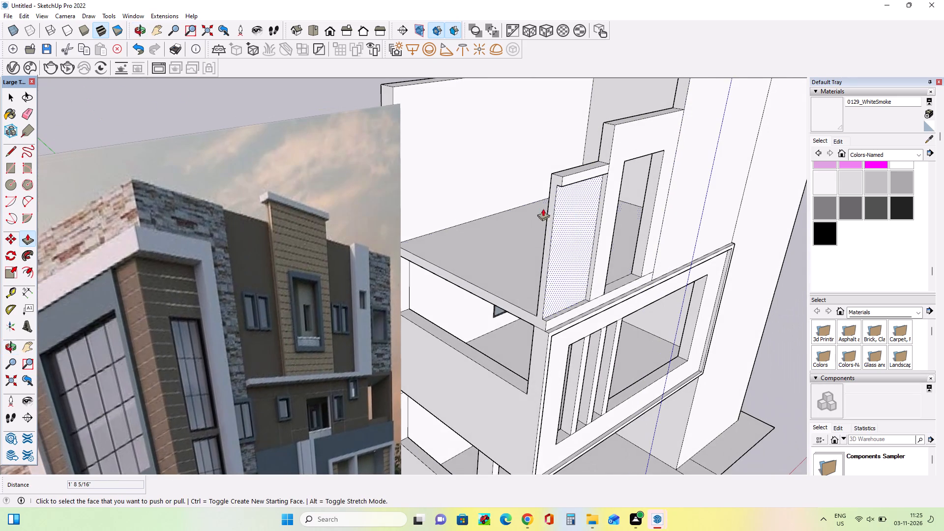
scroll(515, 211, down, 7)
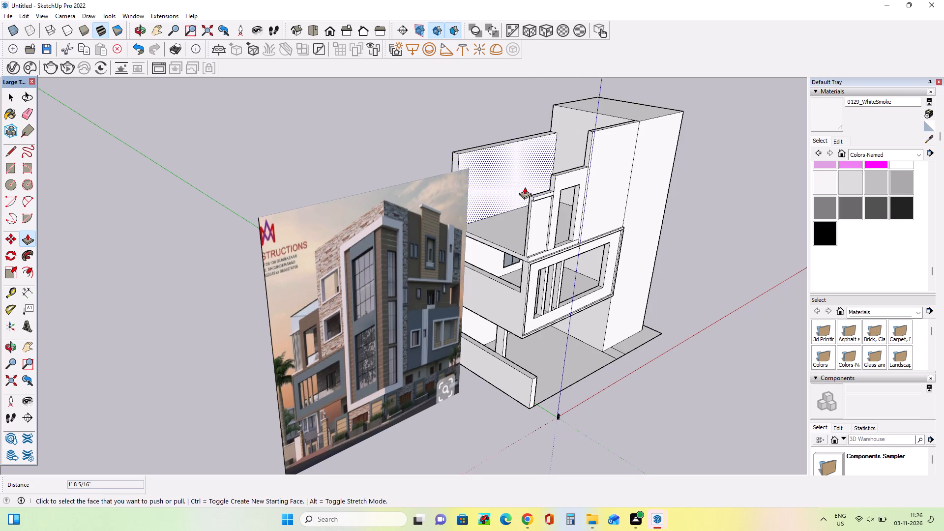
middle_drag(525, 203, 528, 229)
scroll(485, 250, up, 1)
middle_drag(500, 245, 511, 255)
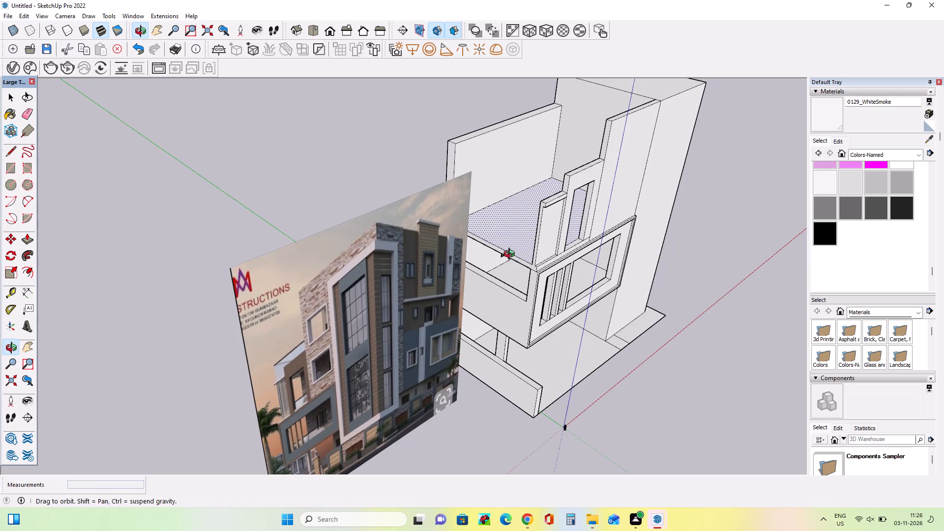
middle_drag(511, 255, 545, 159)
scroll(308, 338, up, 4)
middle_drag(322, 335, 364, 308)
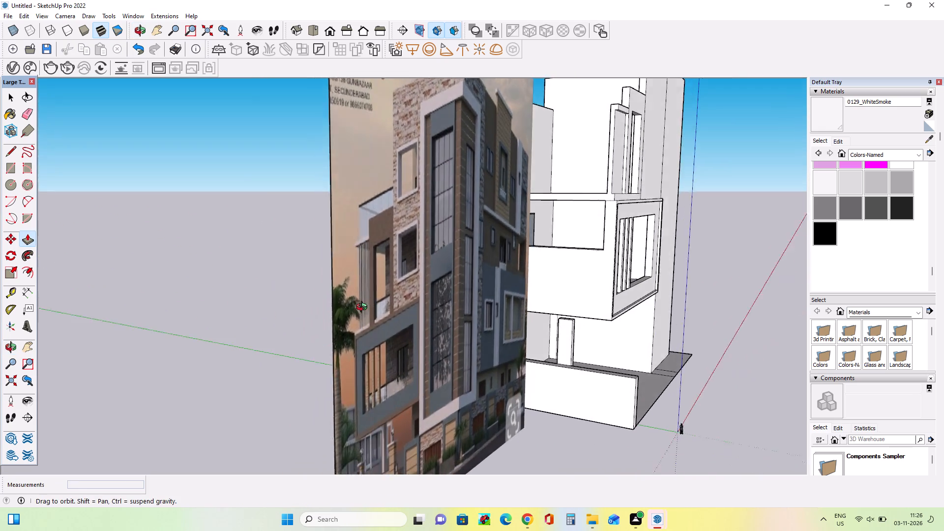
middle_drag(364, 308, 295, 303)
scroll(265, 282, down, 5)
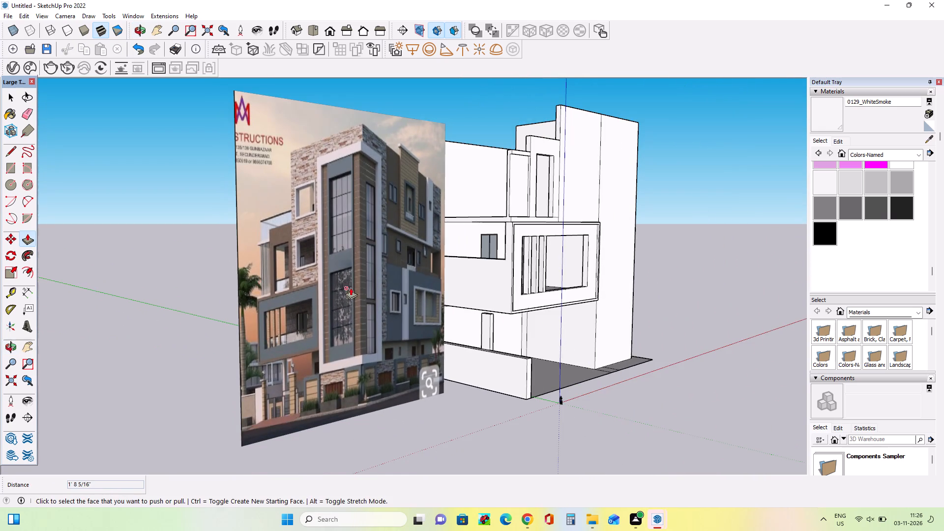
middle_drag(351, 288, 231, 388)
scroll(476, 204, up, 1)
middle_drag(487, 223, 489, 306)
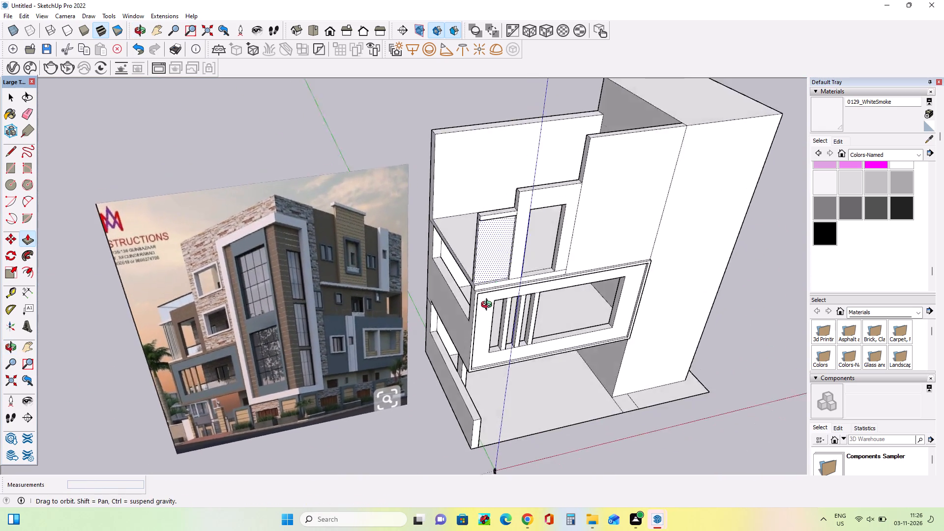
middle_drag(489, 306, 487, 315)
scroll(445, 283, up, 3)
middle_drag(455, 284, 508, 336)
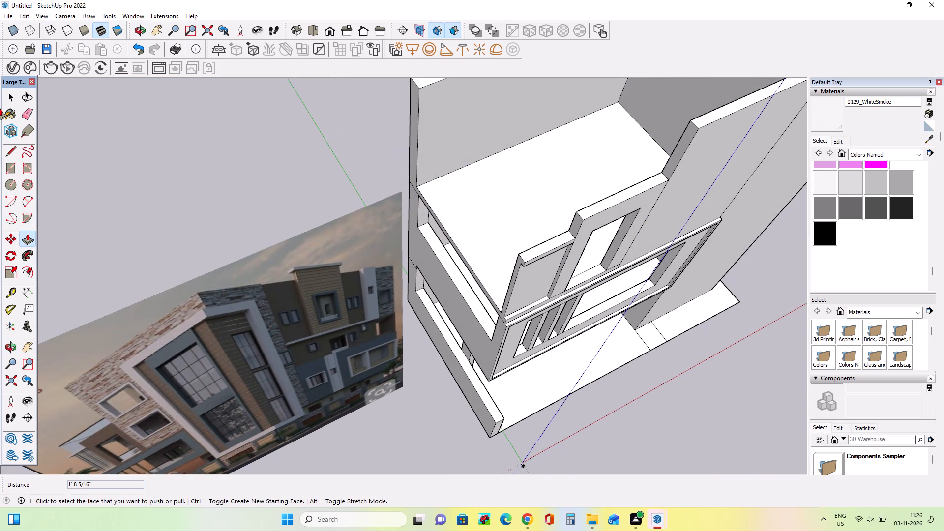
Draw a narrow rectangle about 75' long along the upper slab's open side edge, between the front and rear walls.
click(10, 164)
middle_drag(522, 340, 534, 414)
scroll(501, 344, up, 3)
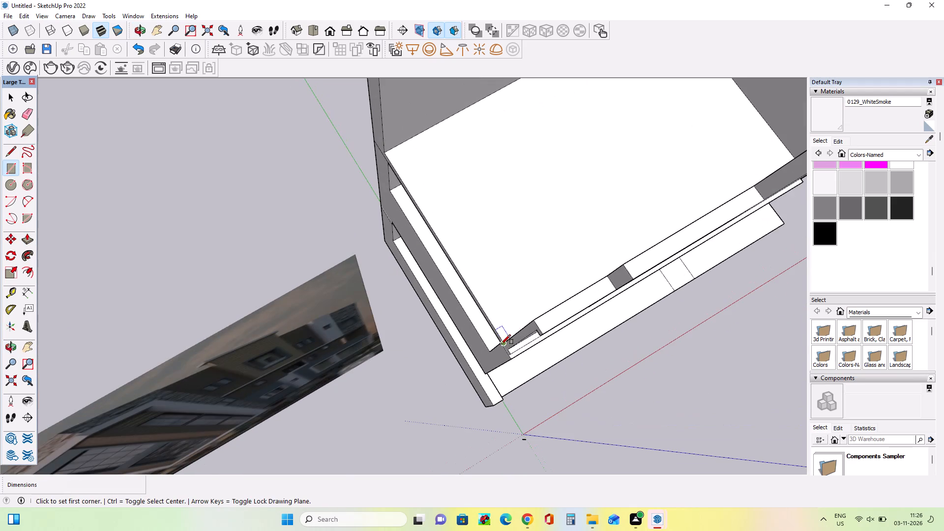
click(502, 344)
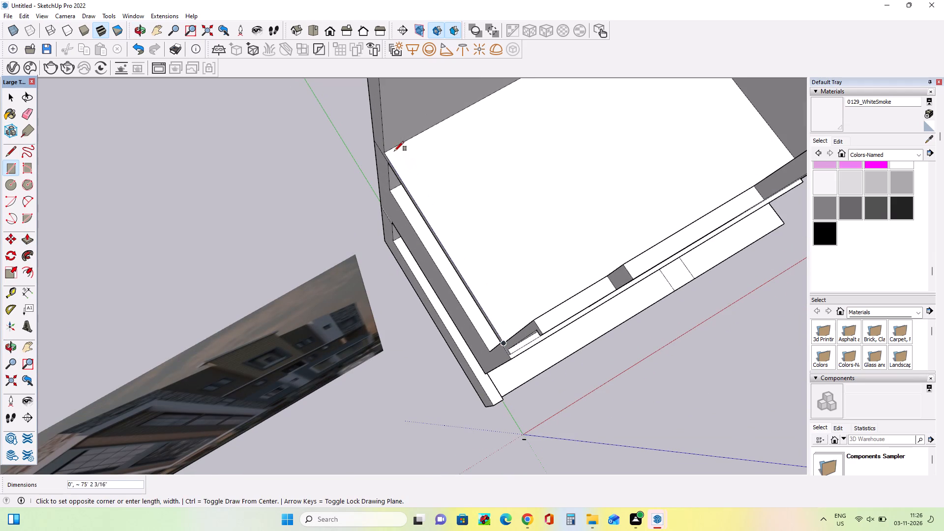
click(394, 149)
Pull the narrow strip along the slab's side edge up about 22' 3" to form a side parapet wall.
middle_drag(464, 214, 487, 158)
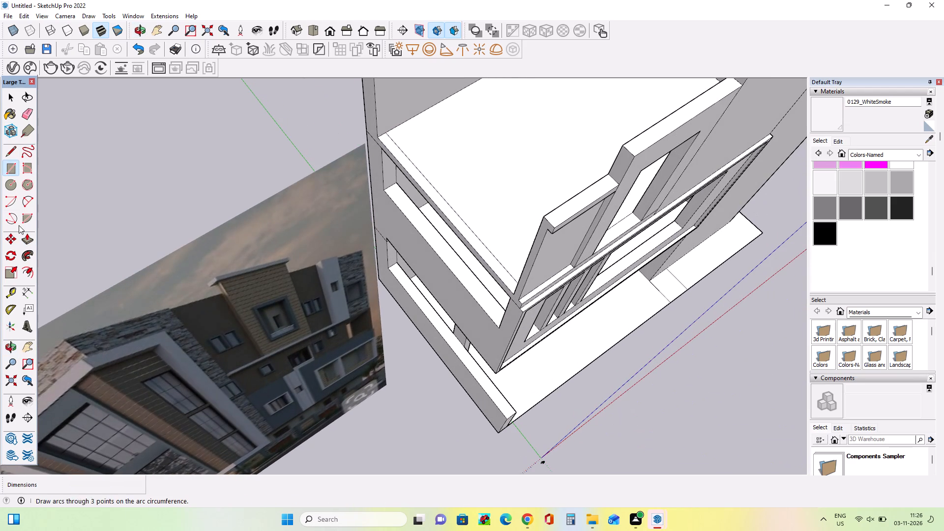
click(25, 236)
drag(480, 246, 491, 217)
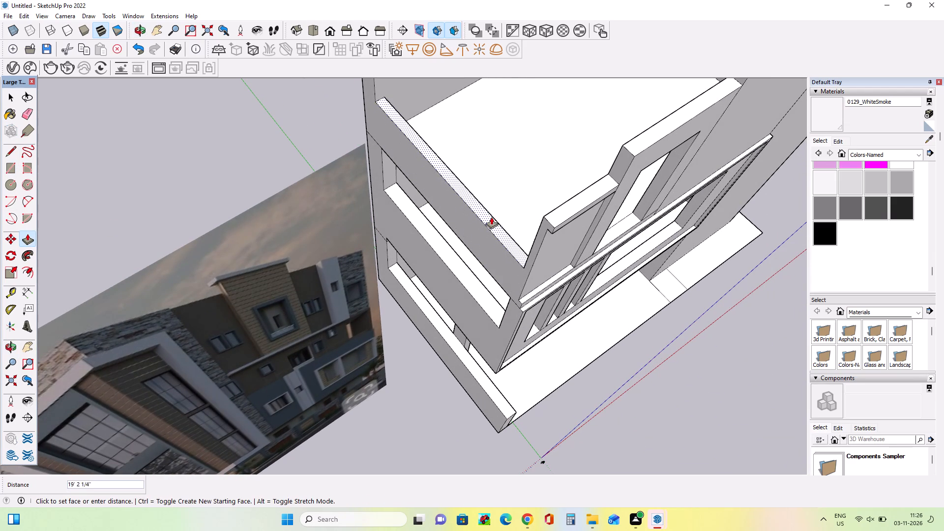
drag(491, 217, 492, 212)
Examine the side parapet, recessed panel and framed opening from several angles against the reference image.
middle_drag(496, 256, 552, 208)
scroll(457, 216, down, 3)
middle_drag(511, 195, 525, 137)
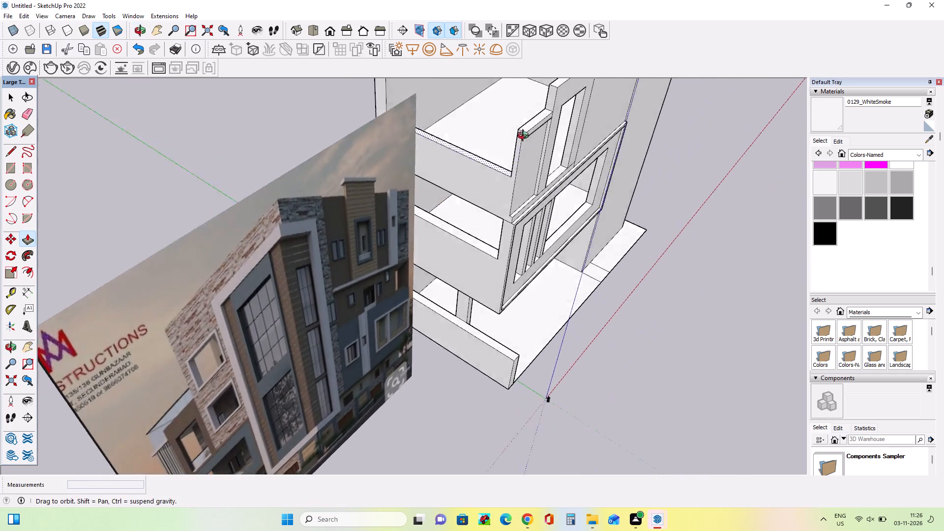
middle_drag(525, 137, 529, 120)
scroll(494, 171, up, 4)
middle_drag(521, 226, 442, 249)
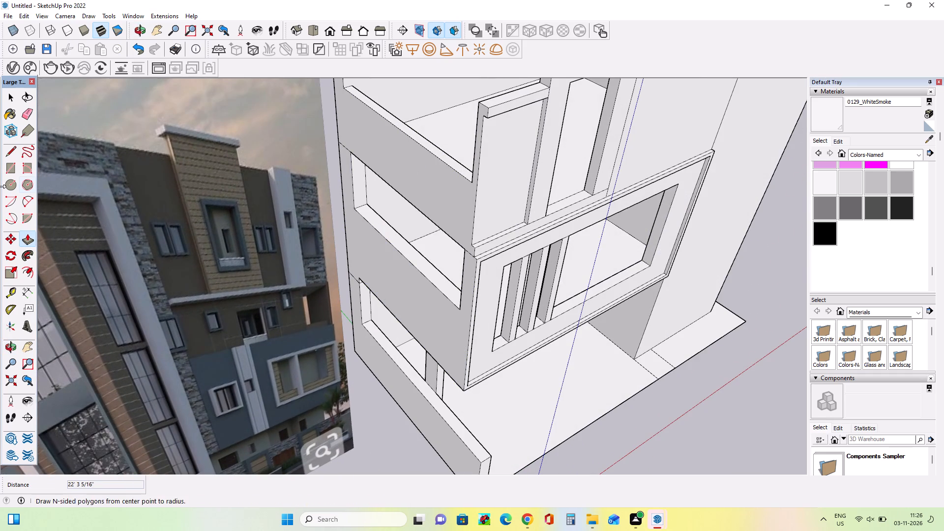
click(13, 152)
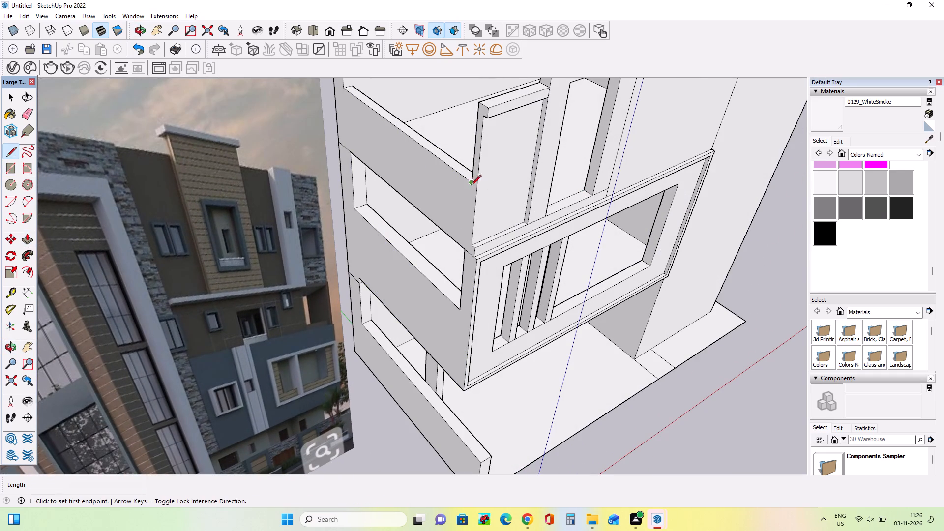
middle_drag(493, 248, 309, 271)
scroll(308, 267, down, 4)
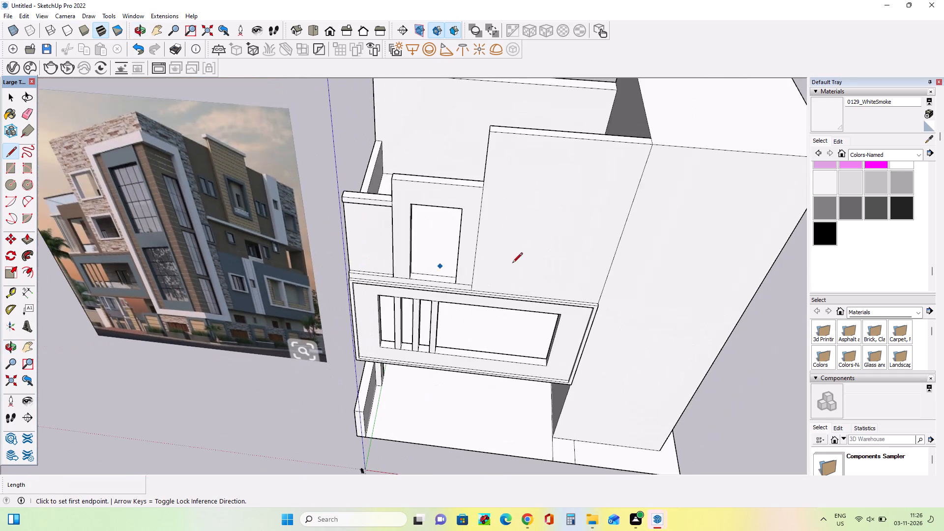
middle_drag(512, 264, 522, 214)
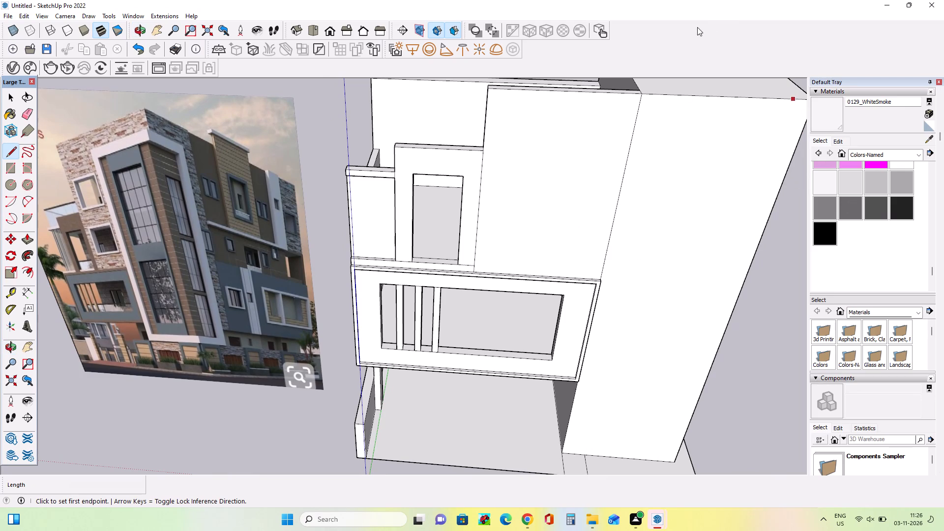
middle_drag(445, 228, 496, 247)
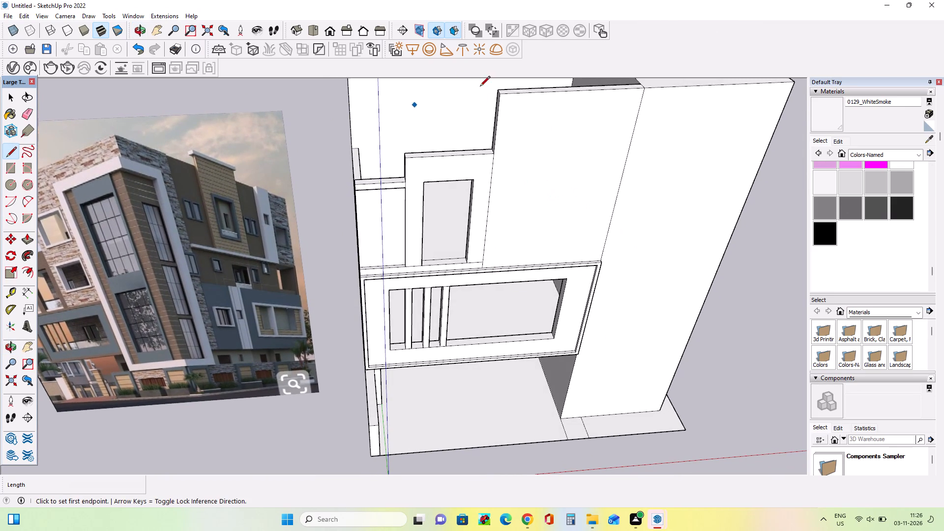
middle_drag(416, 275, 525, 203)
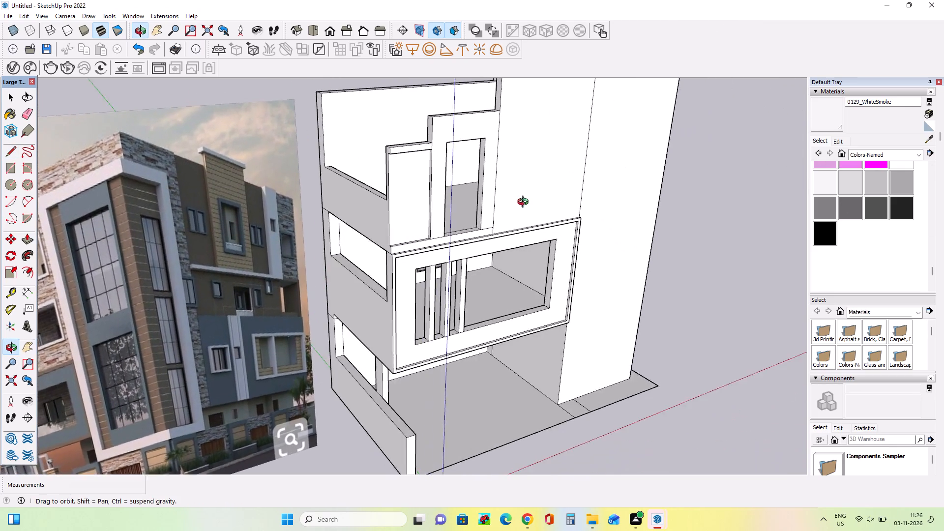
middle_drag(525, 203, 568, 207)
scroll(394, 208, up, 2)
middle_drag(443, 258, 295, 297)
scroll(366, 229, up, 1)
middle_drag(395, 253, 506, 356)
middle_drag(388, 263, 338, 89)
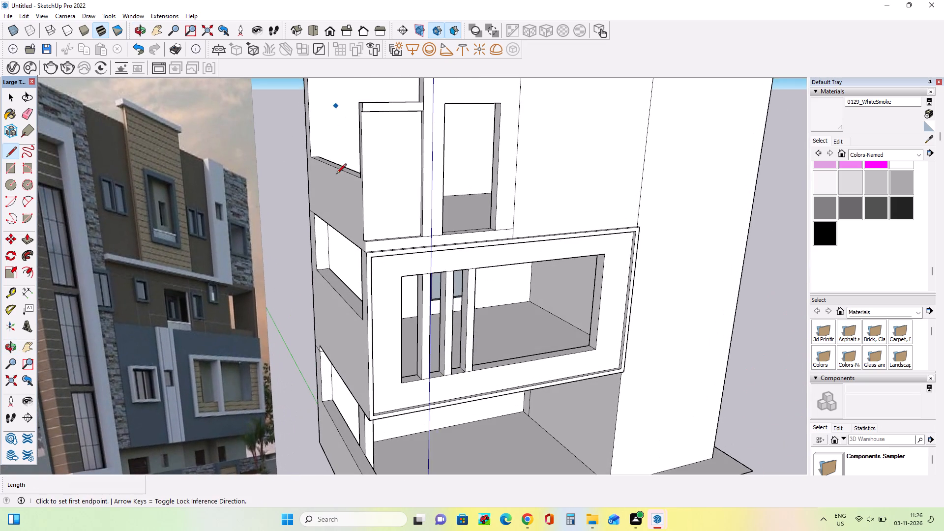
middle_drag(343, 203, 288, 244)
scroll(348, 227, down, 9)
middle_drag(443, 203, 481, 145)
scroll(362, 178, up, 3)
middle_drag(363, 180, 365, 227)
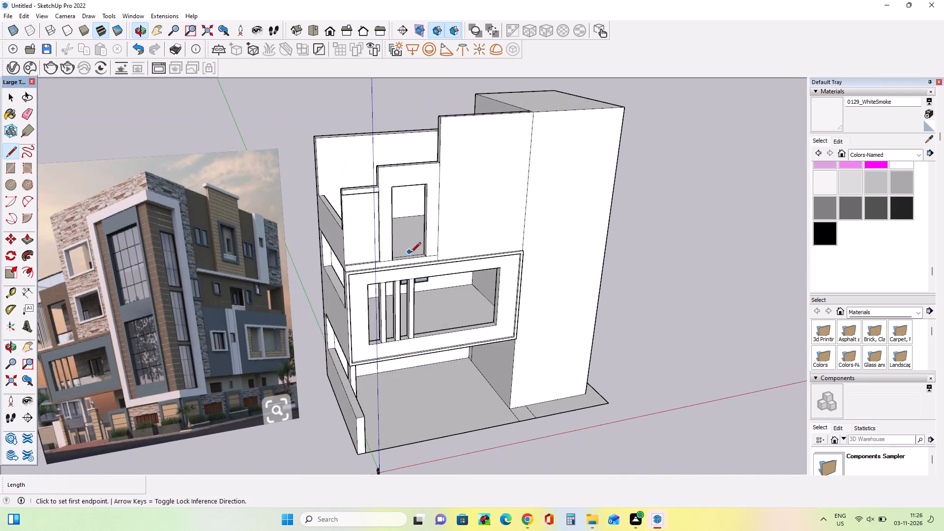
scroll(411, 253, up, 2)
scroll(356, 298, down, 4)
scroll(92, 356, up, 16)
scroll(108, 342, down, 16)
Draw a narrow vertical rectangle about 1' wide and 45' 1" tall along the recessed panel's outer edge.
middle_drag(397, 293, 365, 332)
scroll(416, 233, up, 5)
middle_drag(407, 259, 413, 241)
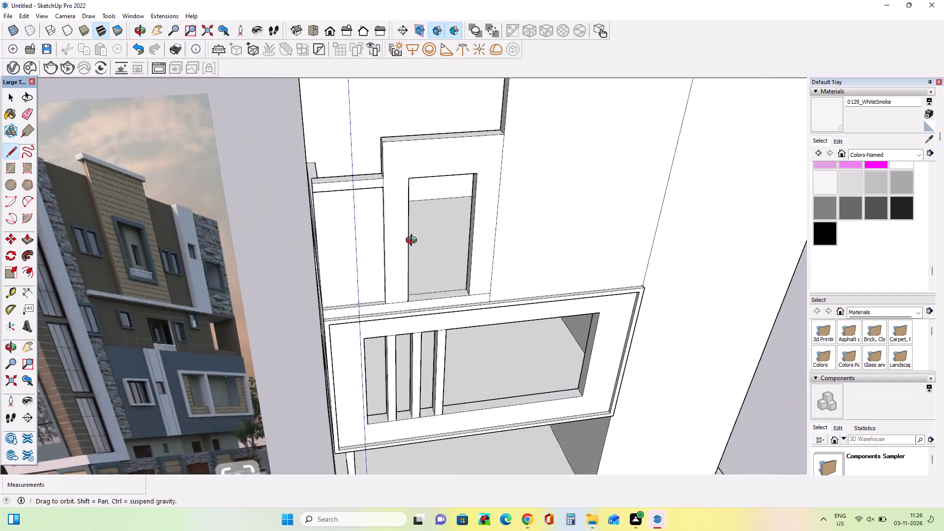
middle_drag(413, 241, 451, 176)
click(13, 164)
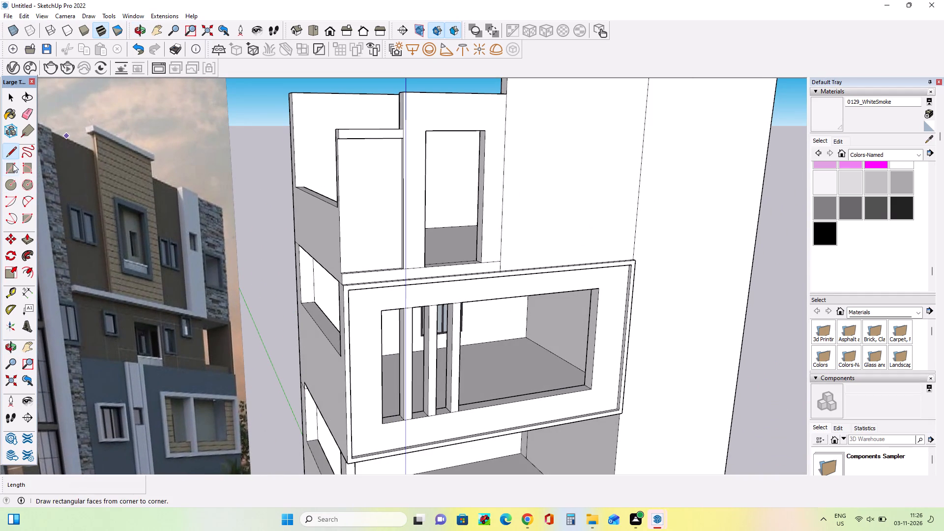
middle_drag(376, 241, 366, 306)
scroll(339, 315, up, 5)
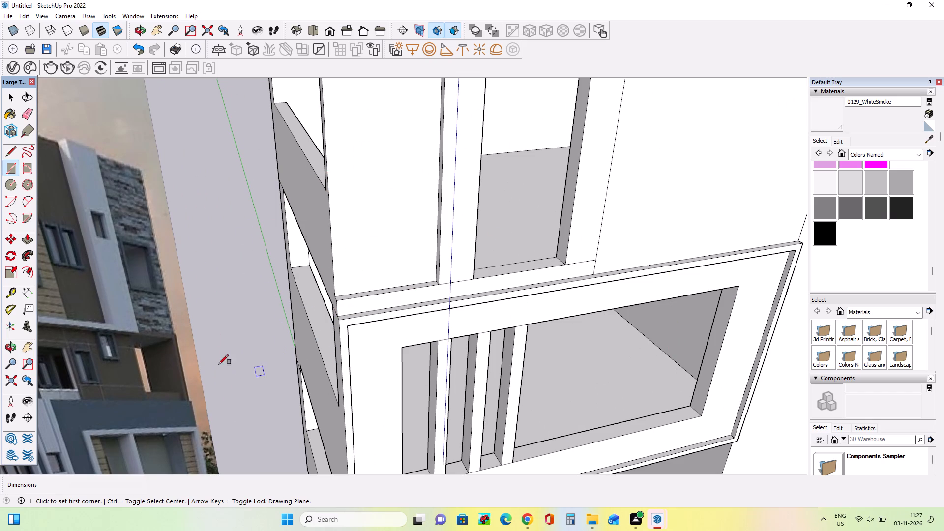
middle_drag(266, 308, 274, 327)
scroll(226, 310, down, 4)
middle_drag(384, 322, 385, 337)
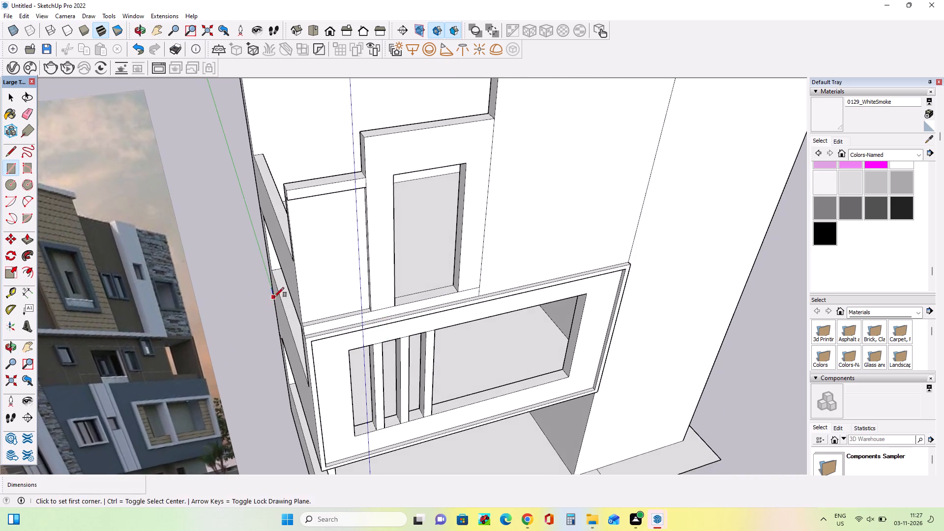
middle_drag(286, 251, 329, 110)
scroll(330, 106, up, 7)
middle_drag(323, 159, 322, 224)
scroll(323, 219, down, 1)
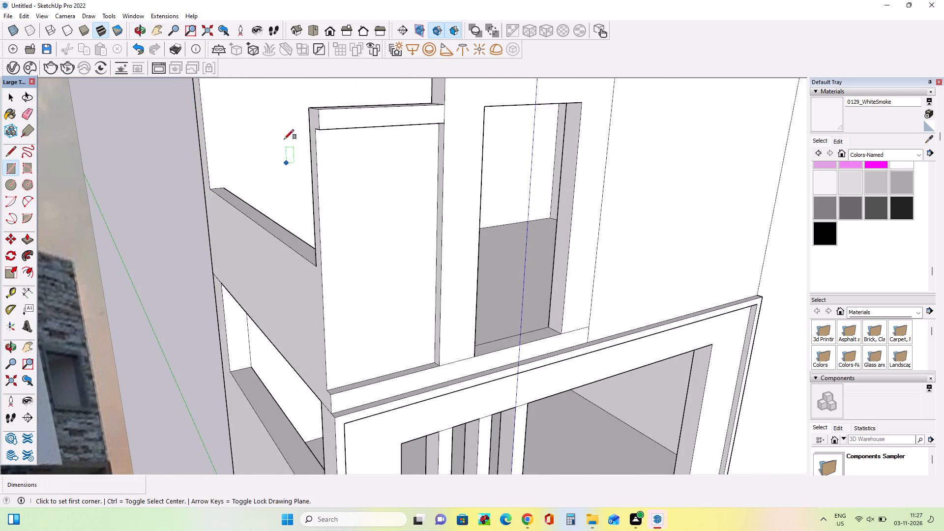
scroll(289, 122, up, 4)
click(353, 142)
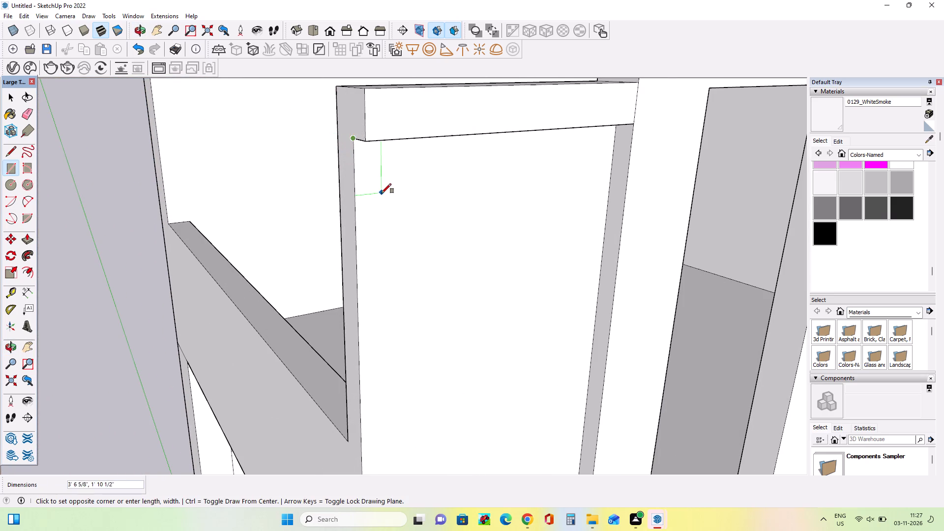
scroll(382, 193, down, 15)
scroll(391, 339, up, 4)
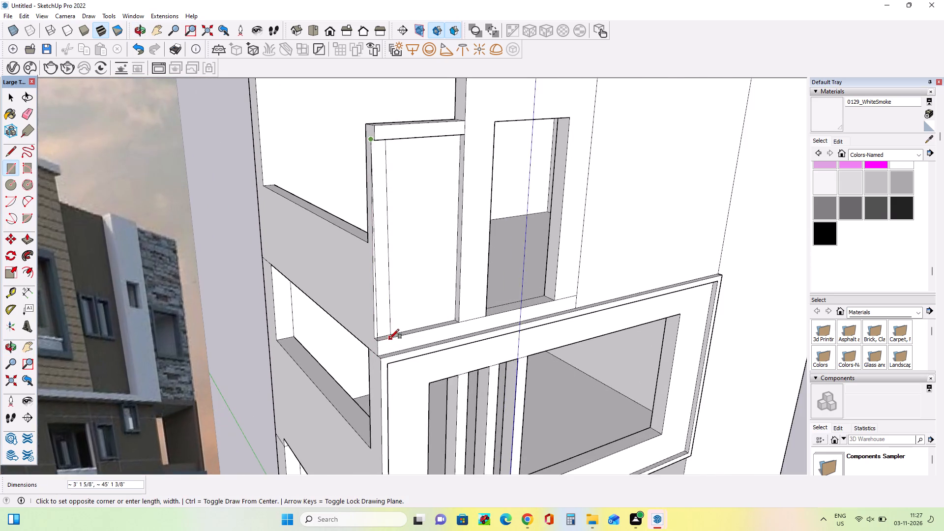
scroll(386, 338, up, 3)
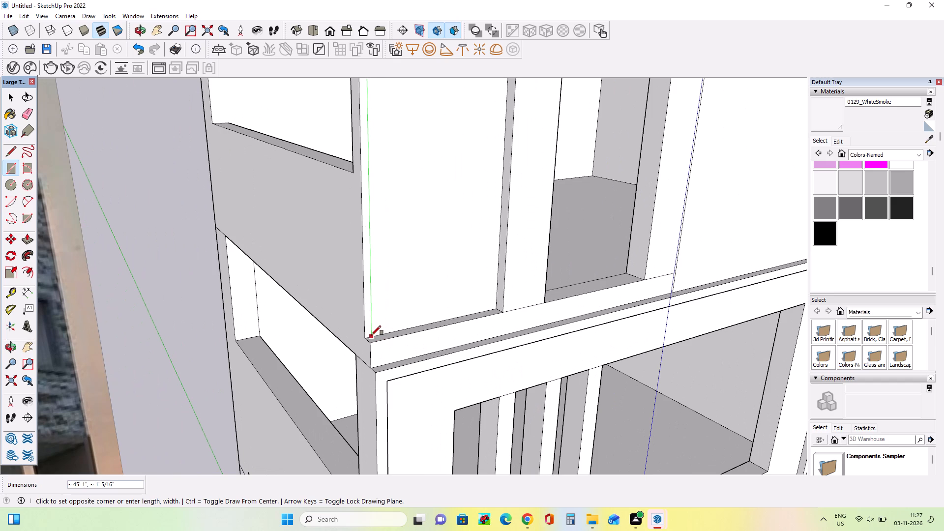
click(371, 335)
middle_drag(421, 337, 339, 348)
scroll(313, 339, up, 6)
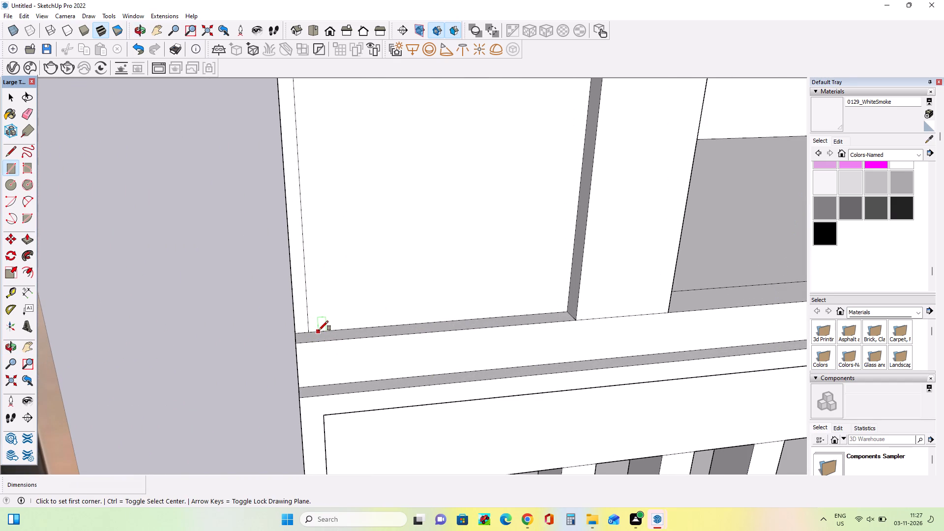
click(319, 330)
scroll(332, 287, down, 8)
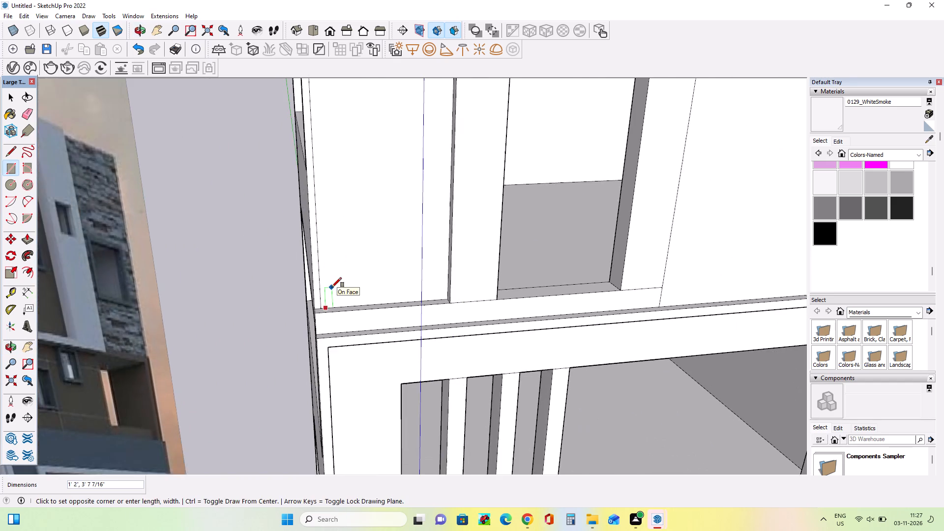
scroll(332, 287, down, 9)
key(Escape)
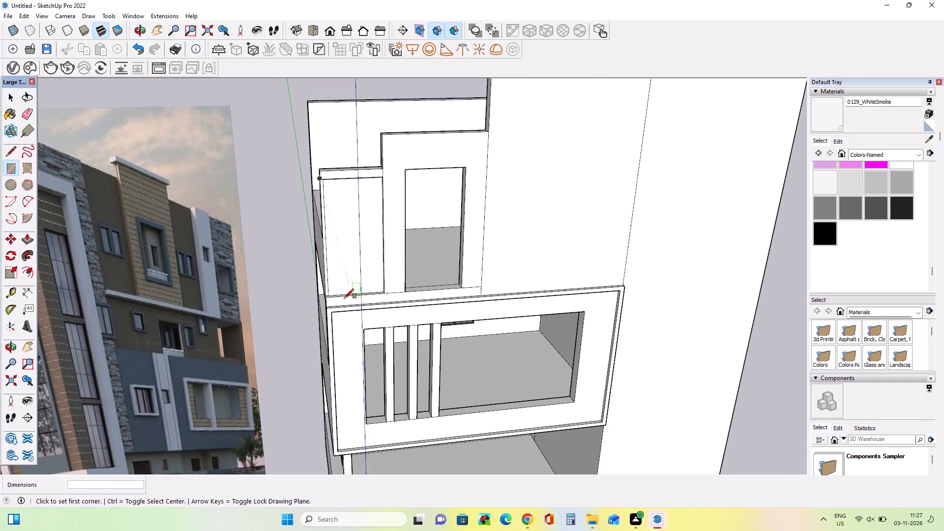
Draw a second vertical strip about 1' 6" wide and 45' 1" tall on the recessed panel, beside the first one.
scroll(344, 298, up, 10)
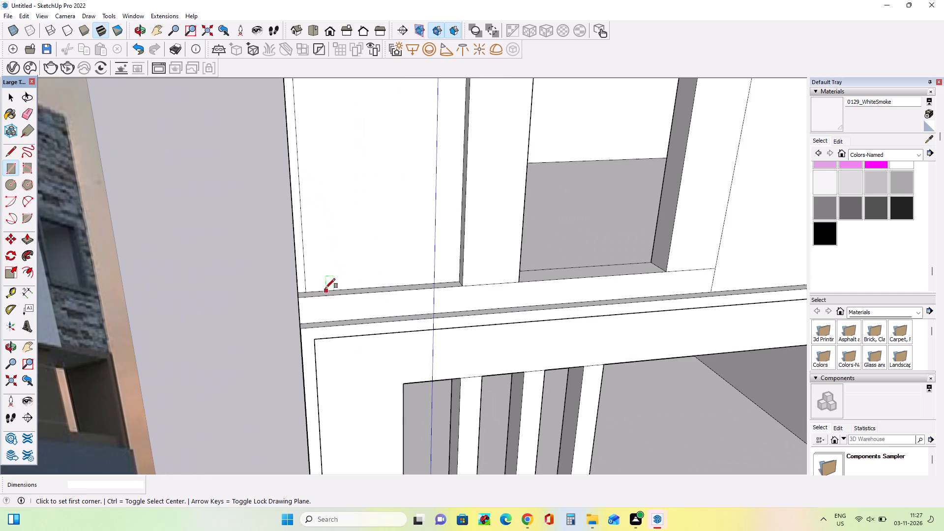
click(317, 290)
scroll(323, 276, down, 7)
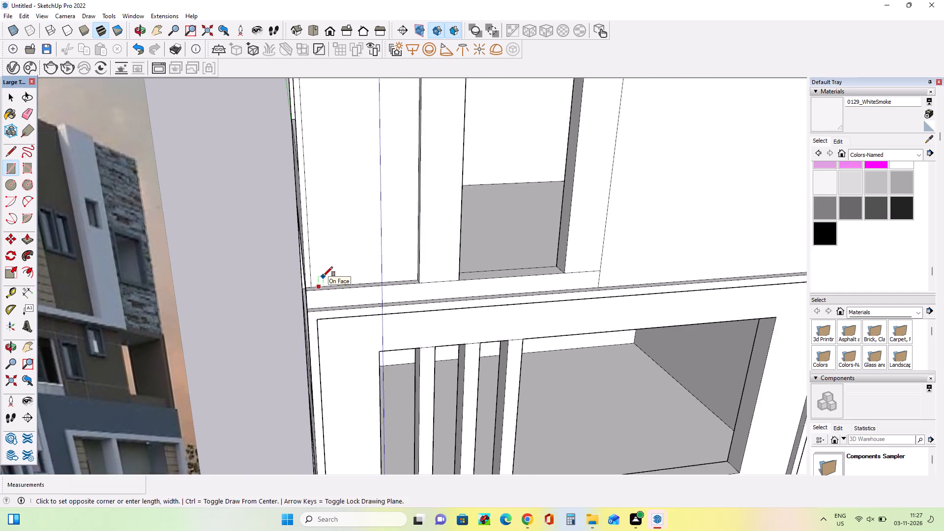
scroll(323, 276, down, 6)
middle_drag(331, 255, 339, 133)
scroll(340, 146, up, 9)
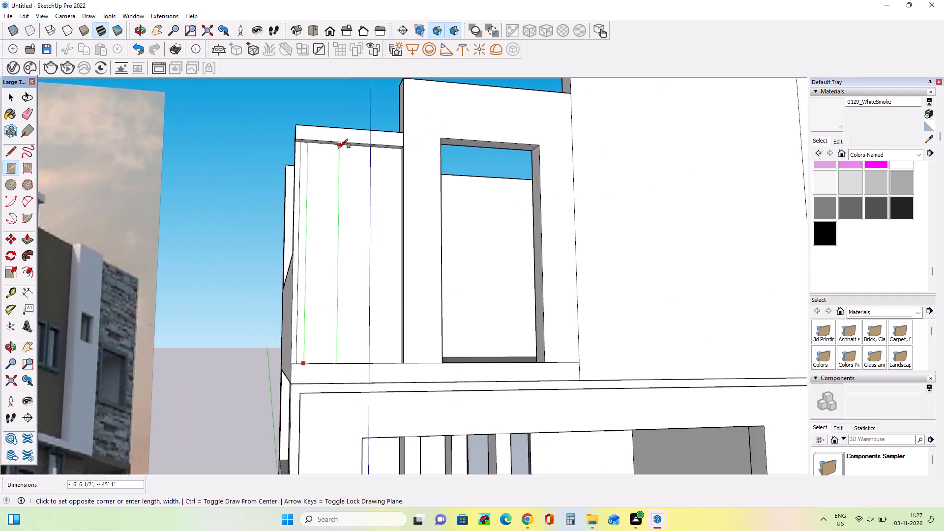
scroll(338, 148, up, 5)
click(302, 141)
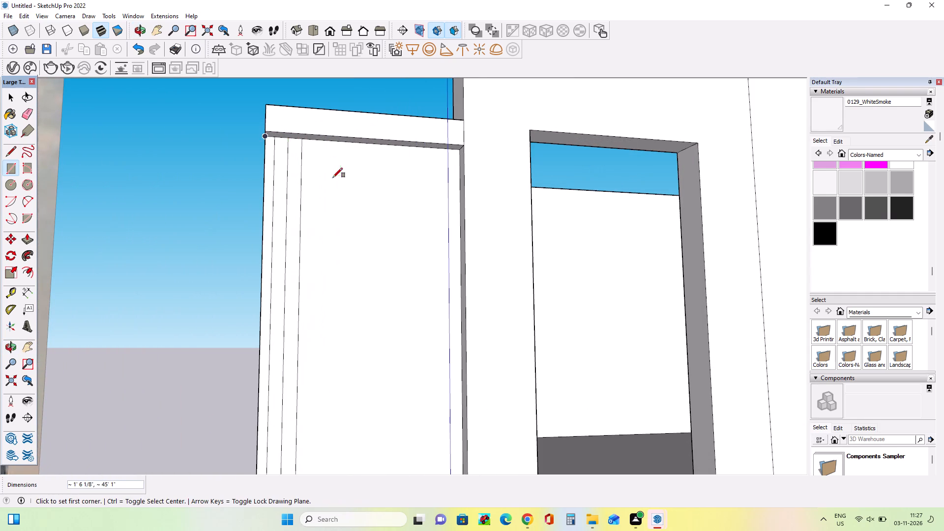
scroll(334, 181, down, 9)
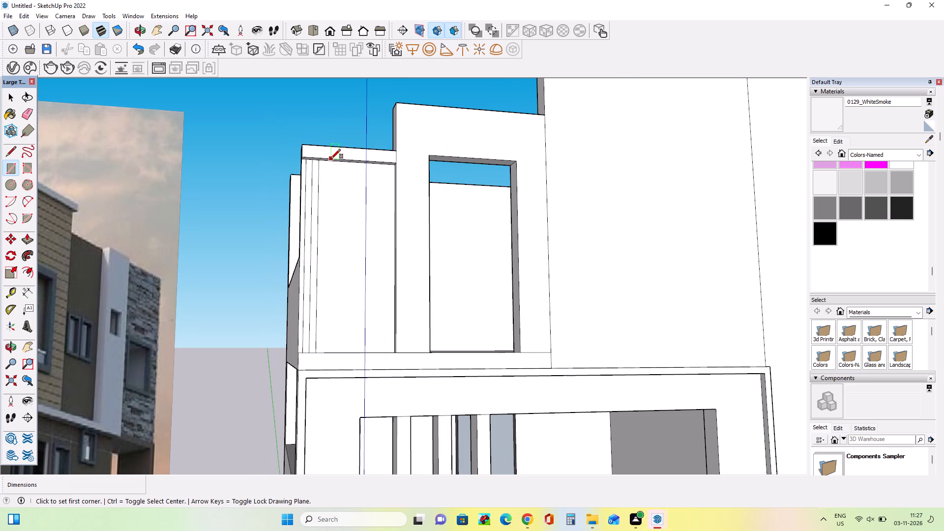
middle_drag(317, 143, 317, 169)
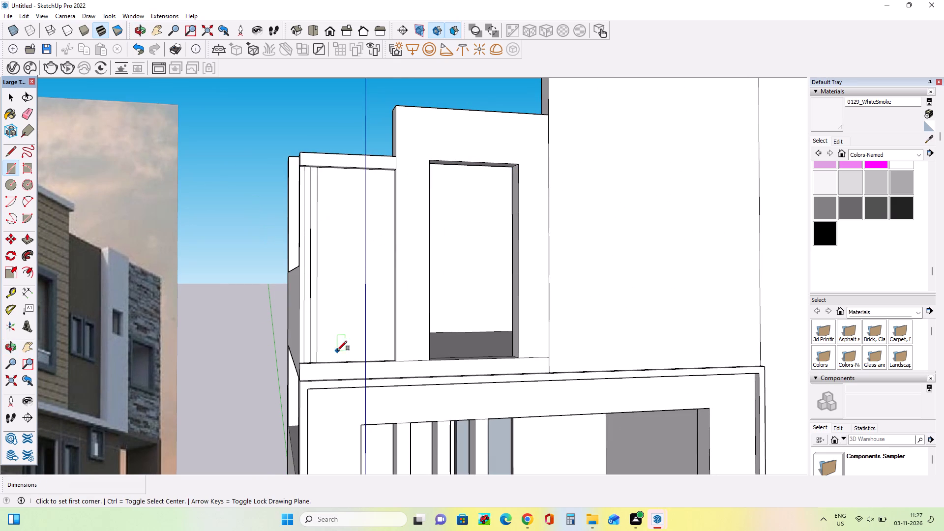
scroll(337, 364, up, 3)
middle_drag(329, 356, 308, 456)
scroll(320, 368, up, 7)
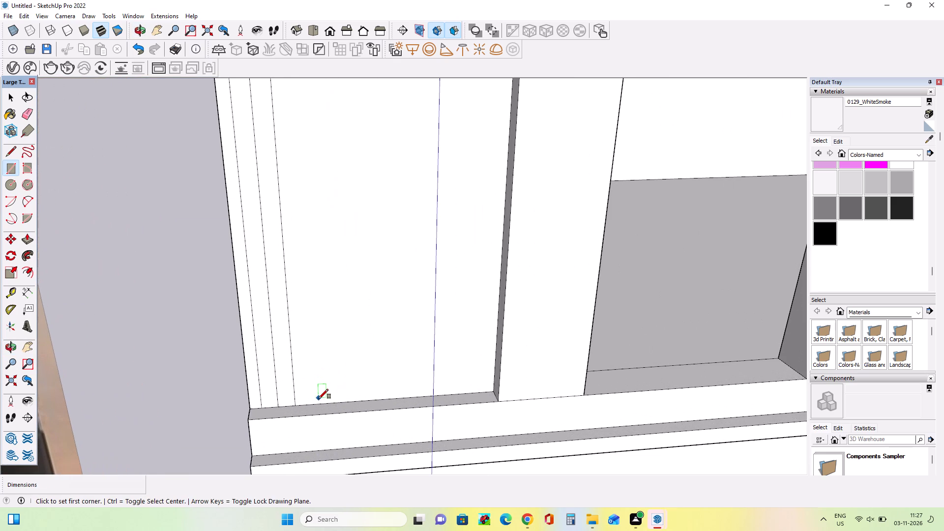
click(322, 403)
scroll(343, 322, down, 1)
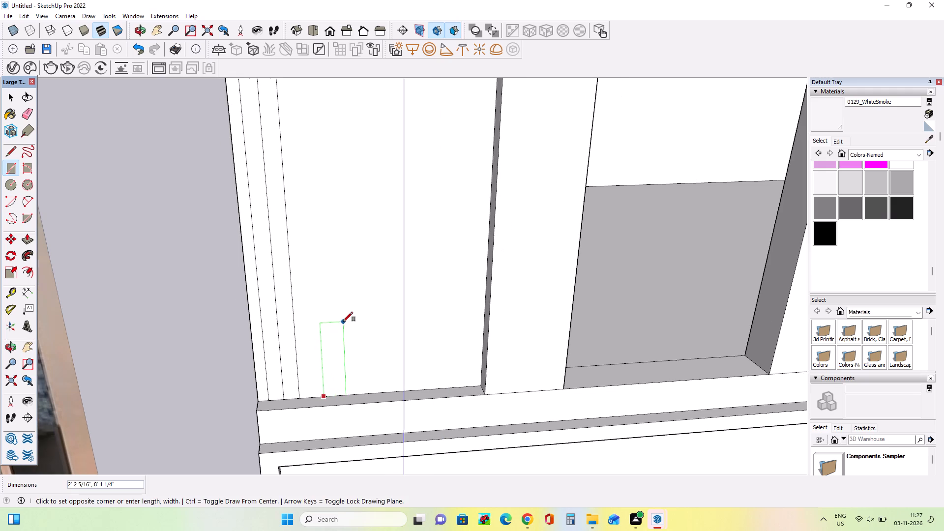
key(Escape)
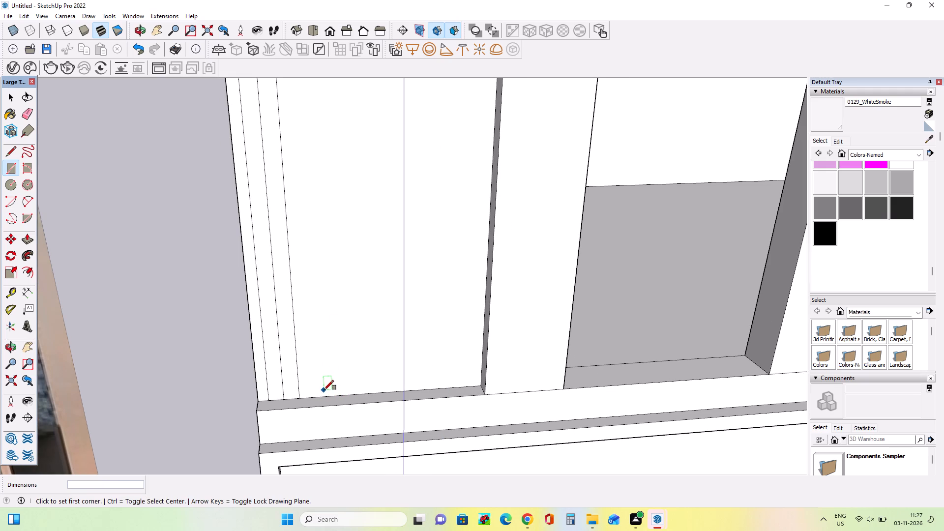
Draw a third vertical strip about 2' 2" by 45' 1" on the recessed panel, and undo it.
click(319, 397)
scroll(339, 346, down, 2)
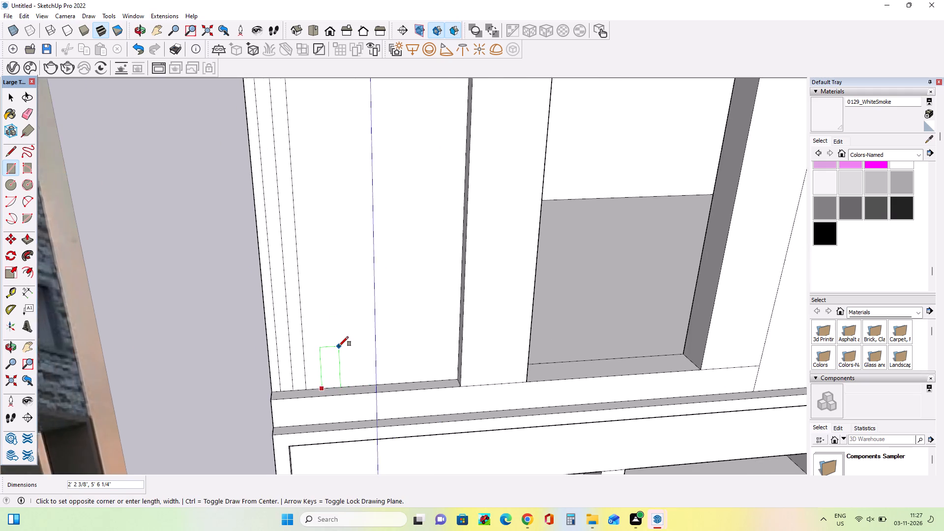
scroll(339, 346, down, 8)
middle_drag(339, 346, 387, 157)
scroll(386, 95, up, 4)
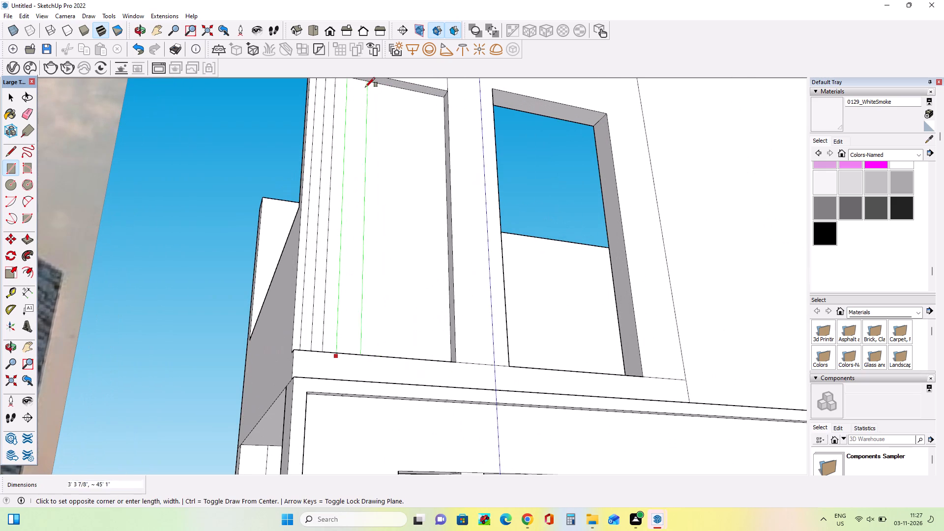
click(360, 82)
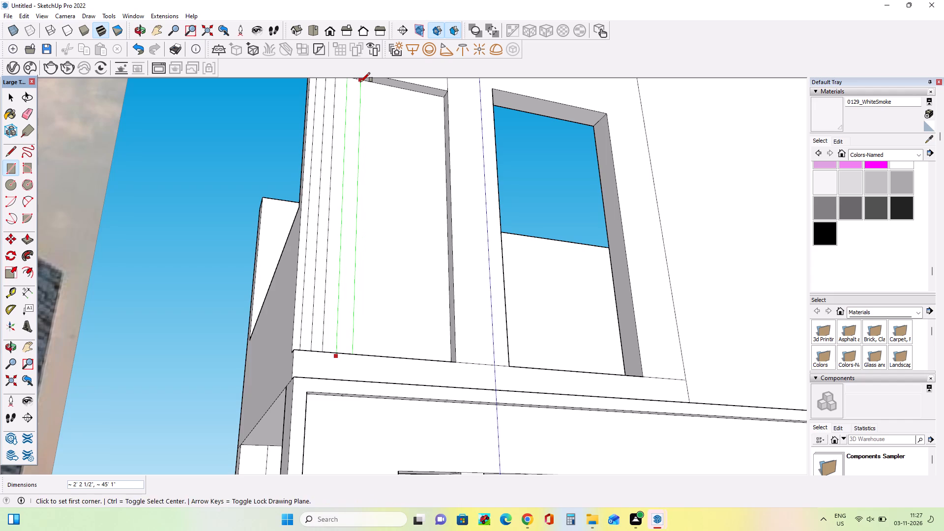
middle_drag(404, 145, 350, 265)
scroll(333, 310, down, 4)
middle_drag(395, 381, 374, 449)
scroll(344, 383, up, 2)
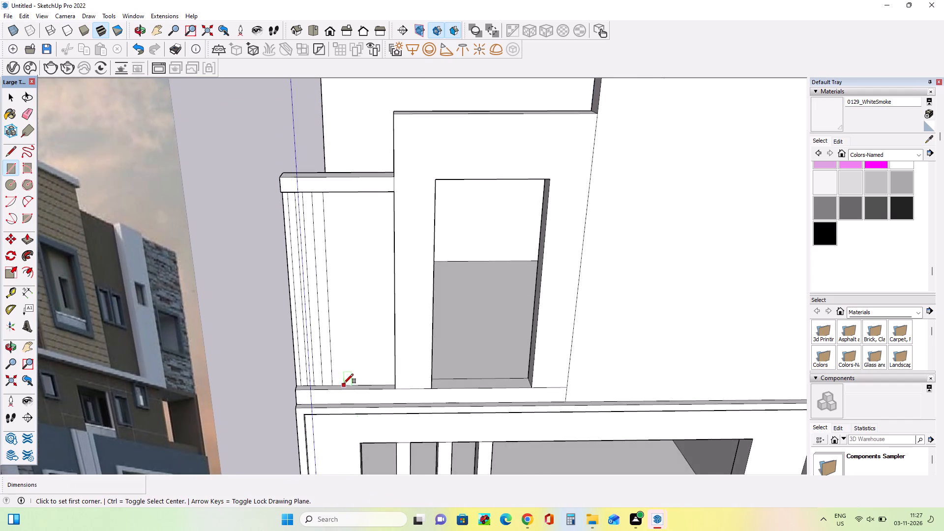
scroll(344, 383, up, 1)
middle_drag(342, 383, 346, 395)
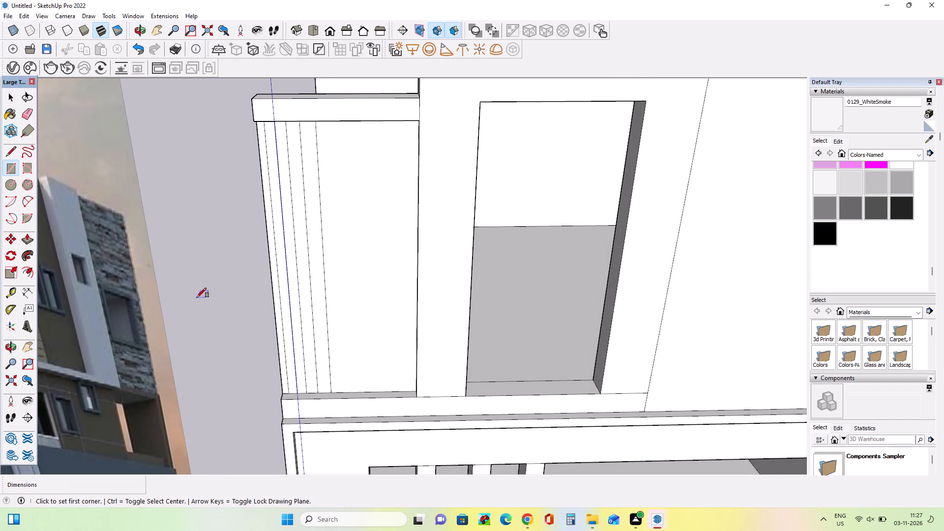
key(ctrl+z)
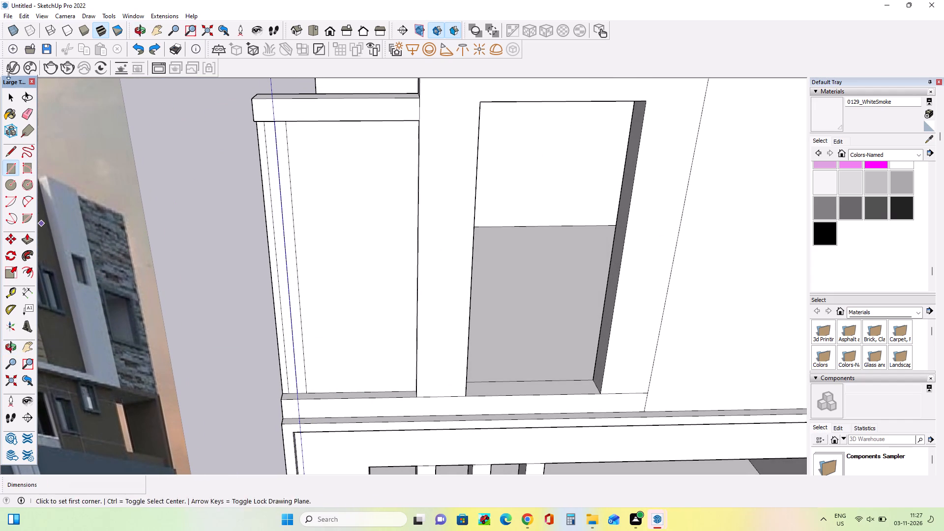
Copy the latest strip's two vertical edges five times across the recessed panel to its inner side, spaced about 3' to 4' apart.
click(12, 100)
scroll(357, 403, up, 7)
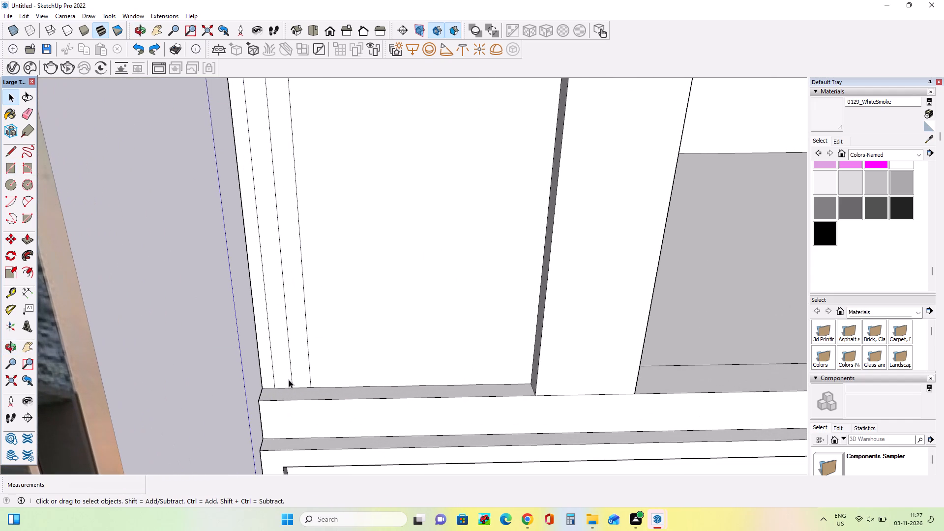
click(293, 382)
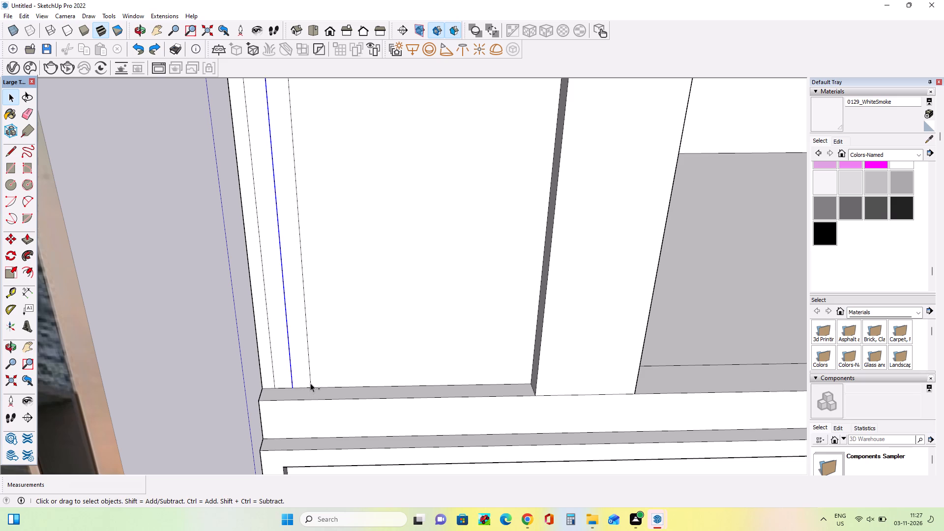
ctrl+click(310, 383)
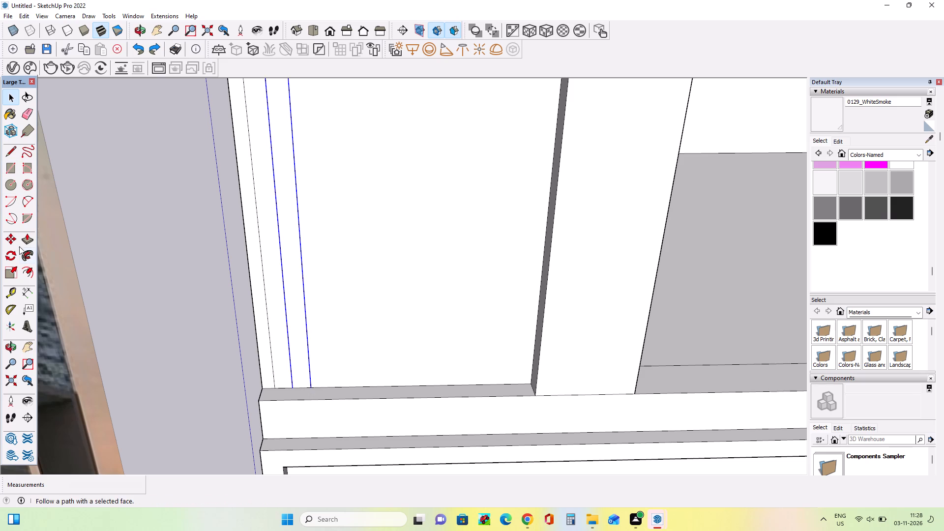
click(16, 235)
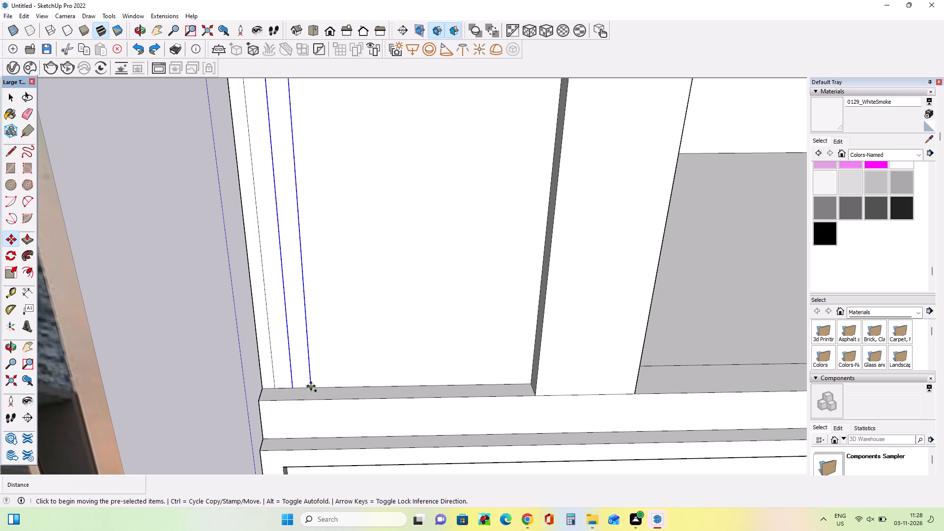
click(311, 386)
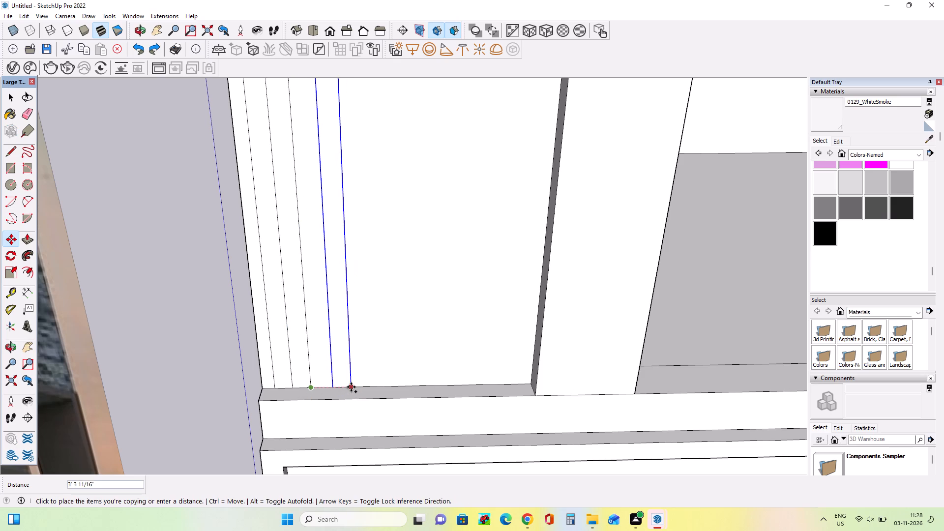
click(351, 386)
click(351, 386)
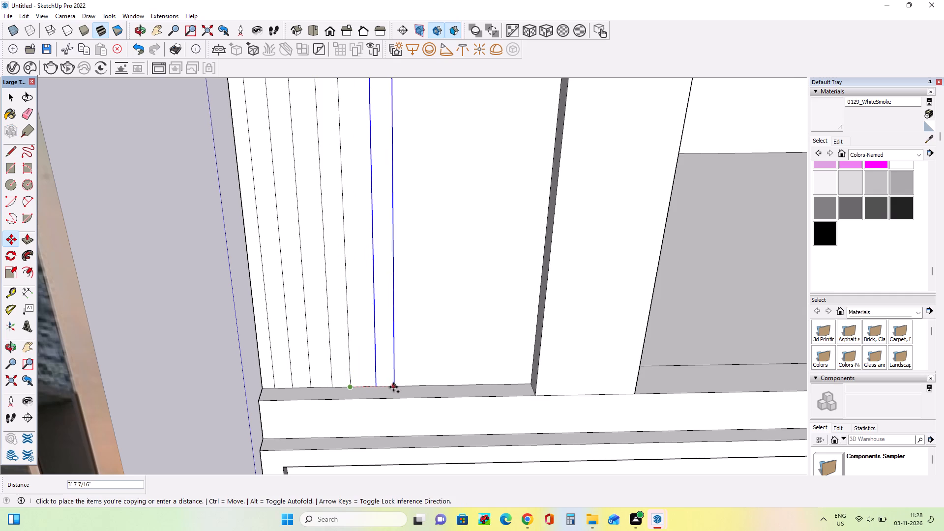
click(392, 386)
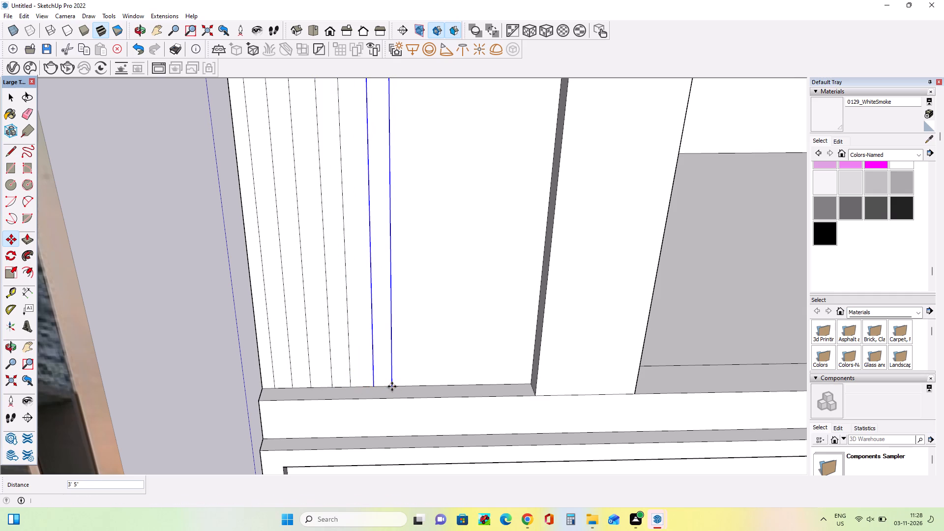
ctrl+click(392, 386)
click(437, 386)
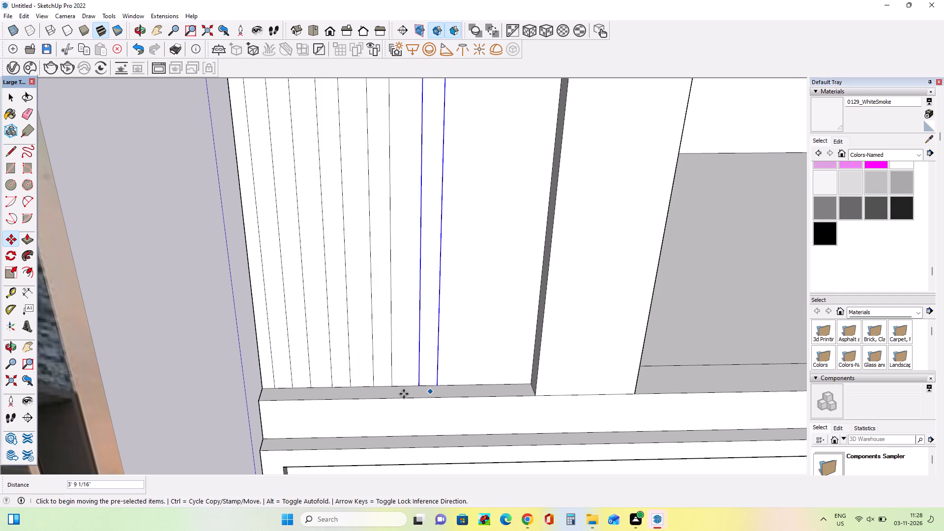
click(439, 385)
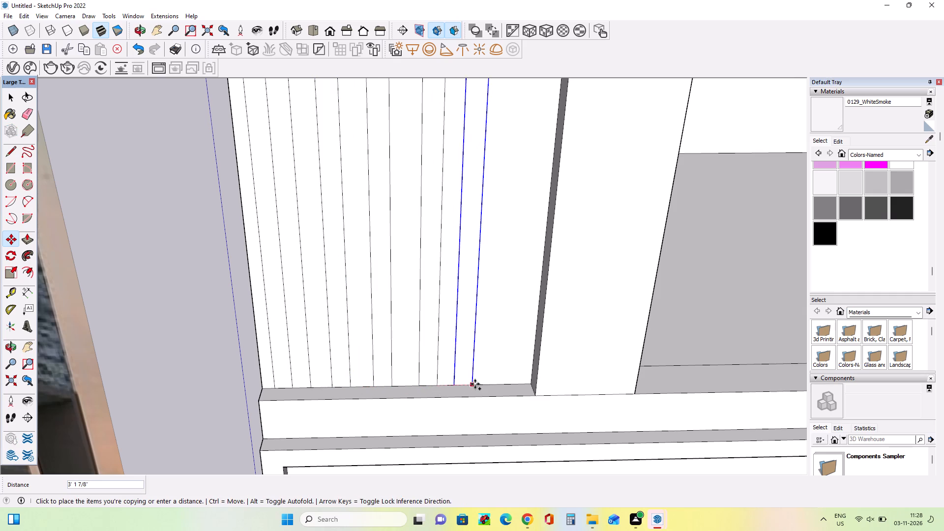
click(479, 382)
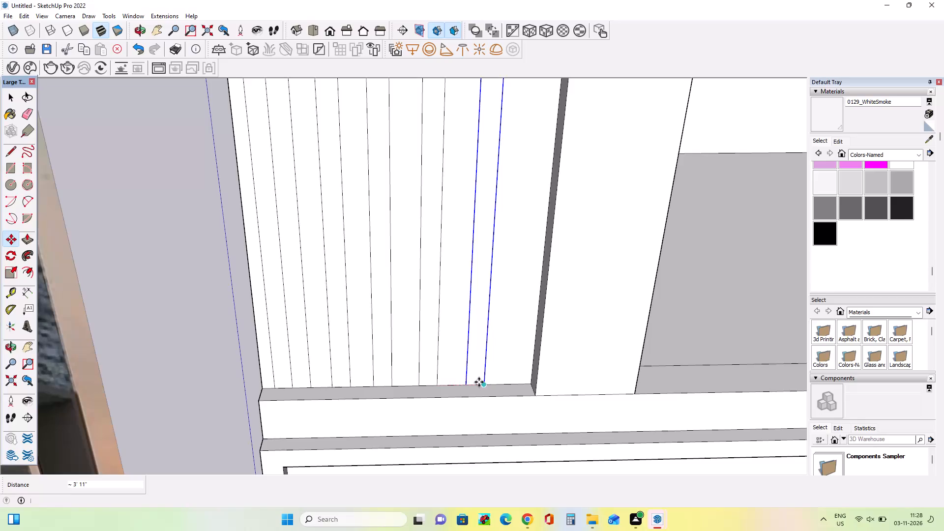
click(484, 384)
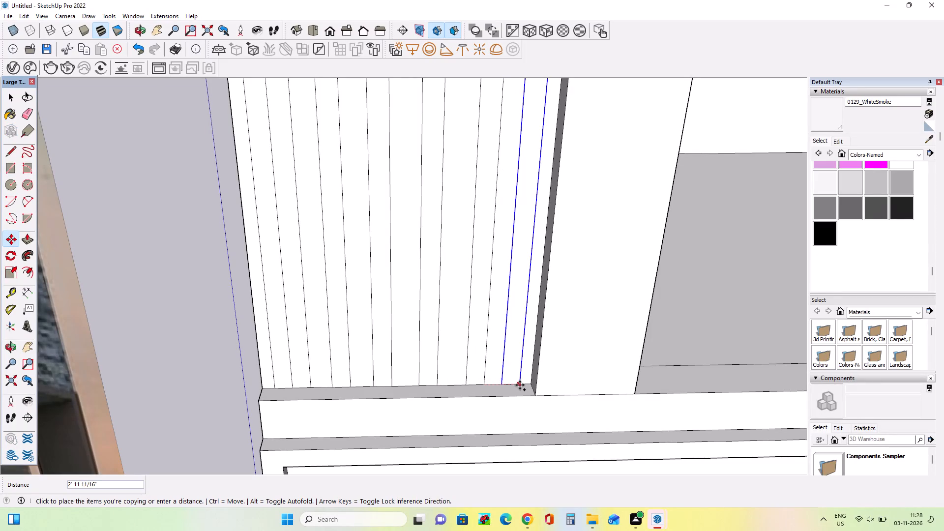
click(521, 385)
Clear the selection and examine the striped recessed panel from several angles against the reference image.
middle_drag(377, 397, 402, 378)
scroll(402, 378, down, 6)
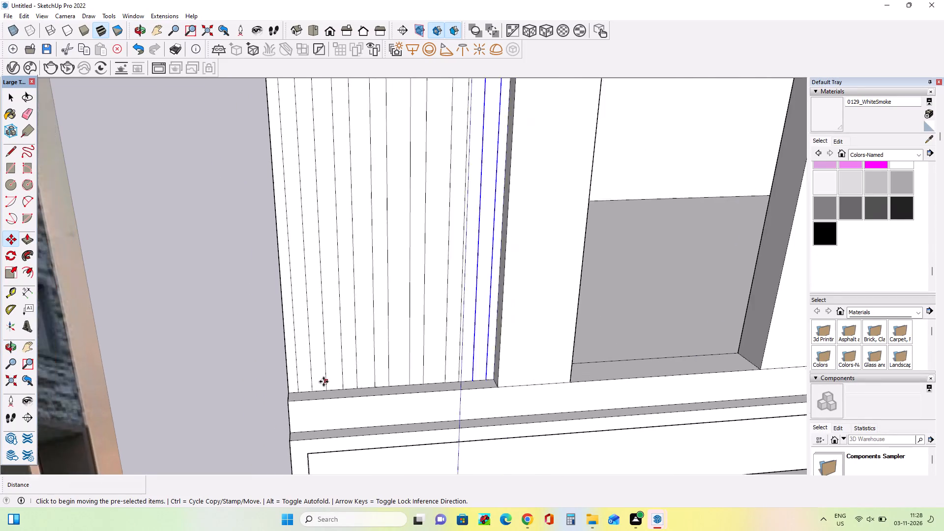
scroll(324, 382, down, 6)
middle_drag(409, 349, 466, 304)
scroll(315, 325, up, 3)
middle_drag(333, 339, 318, 370)
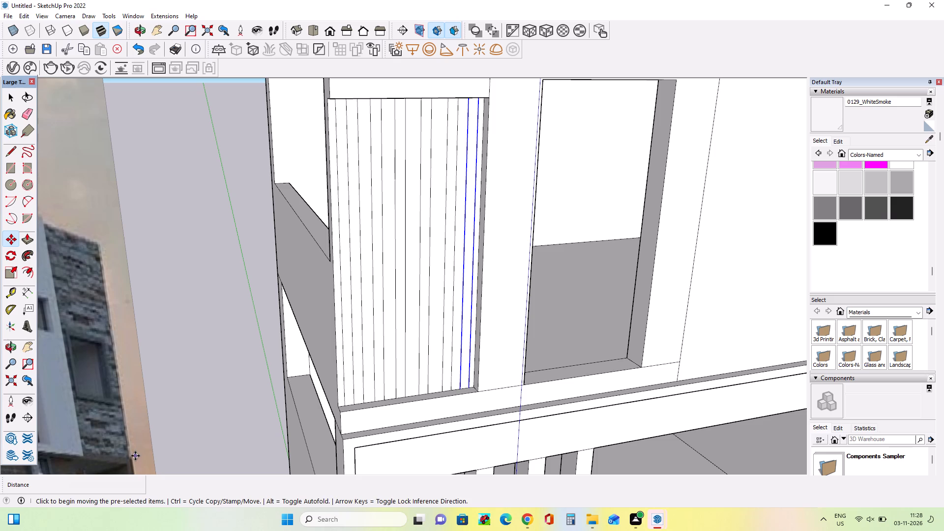
middle_drag(131, 467, 139, 498)
scroll(115, 494, down, 4)
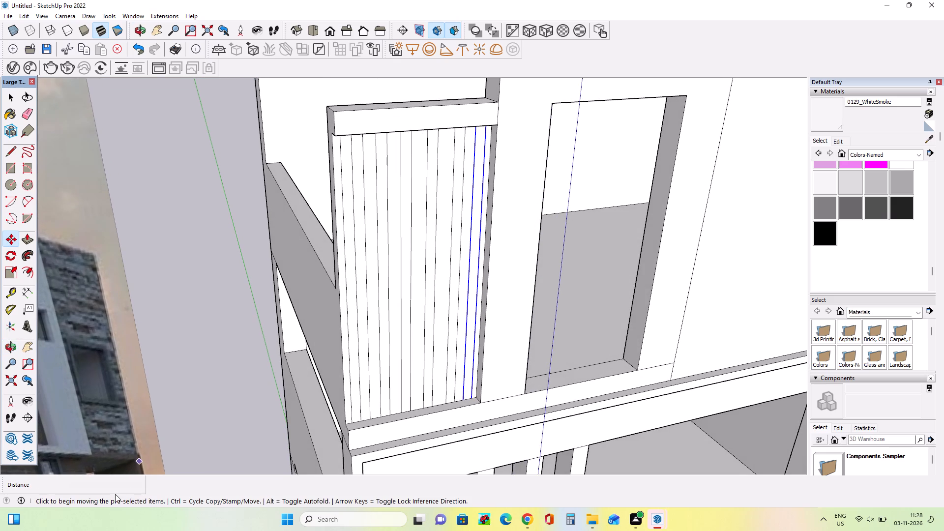
scroll(115, 494, down, 4)
middle_drag(291, 355, 281, 389)
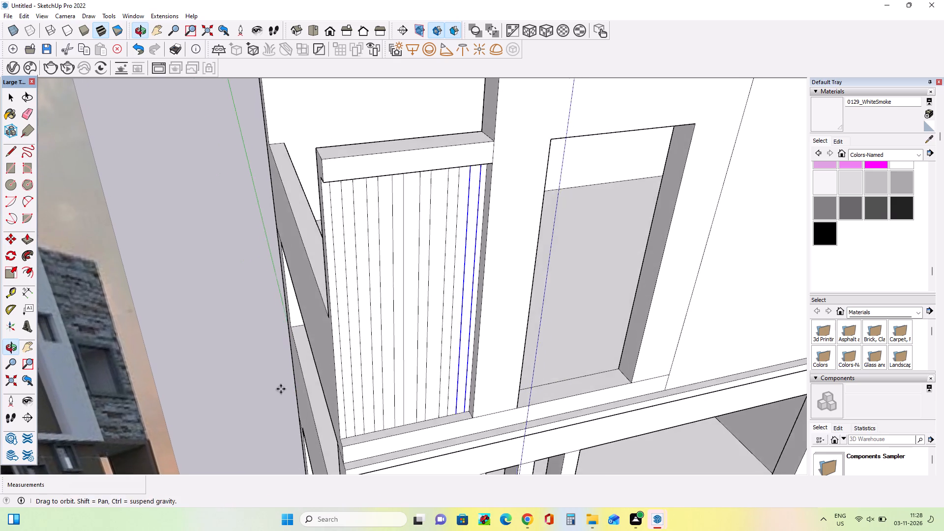
scroll(399, 412, up, 2)
scroll(285, 401, down, 6)
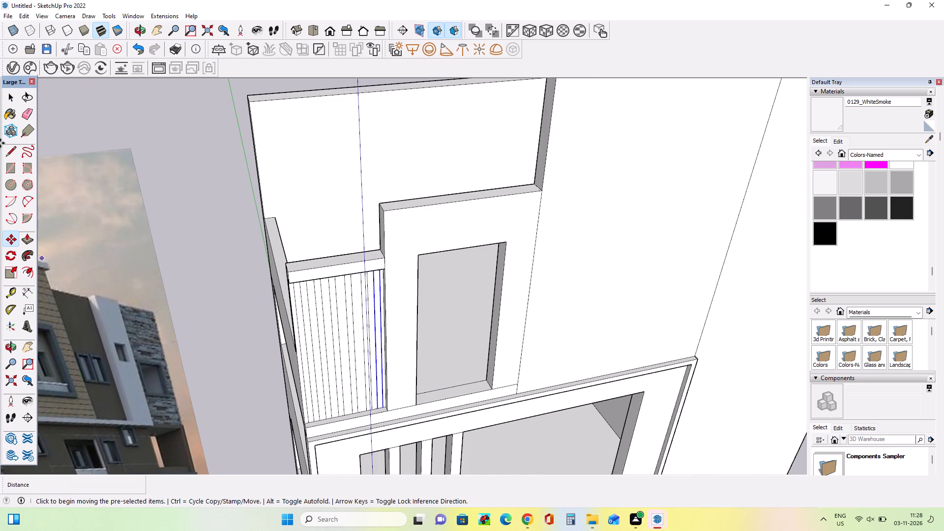
click(11, 91)
click(113, 106)
middle_drag(232, 243, 232, 231)
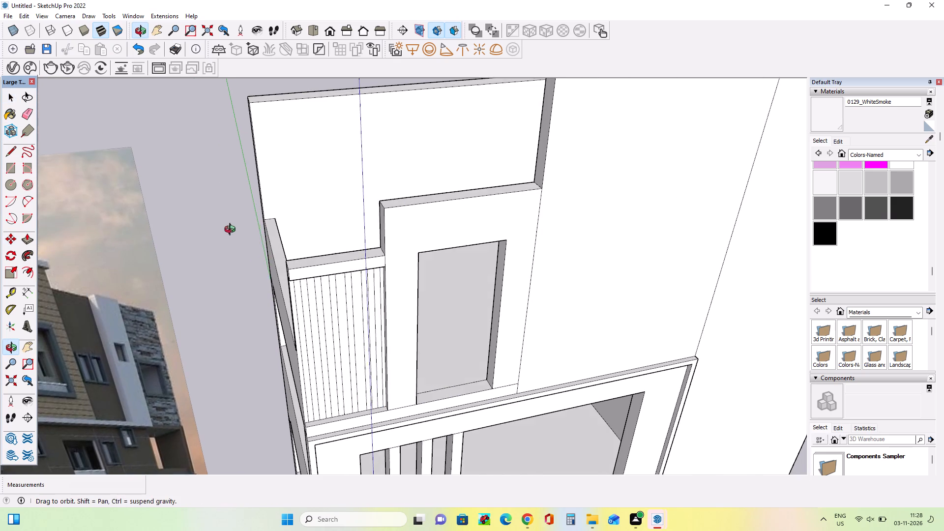
middle_drag(232, 231, 232, 213)
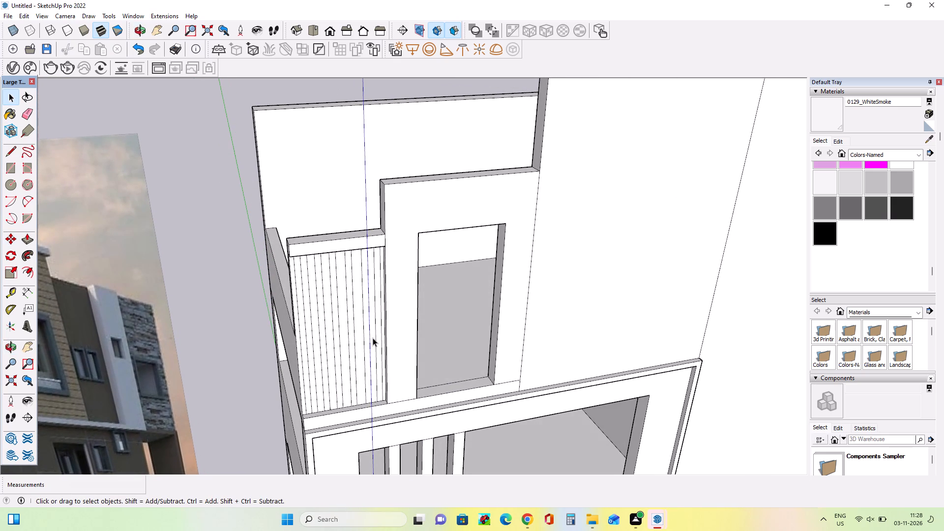
middle_drag(372, 340, 375, 358)
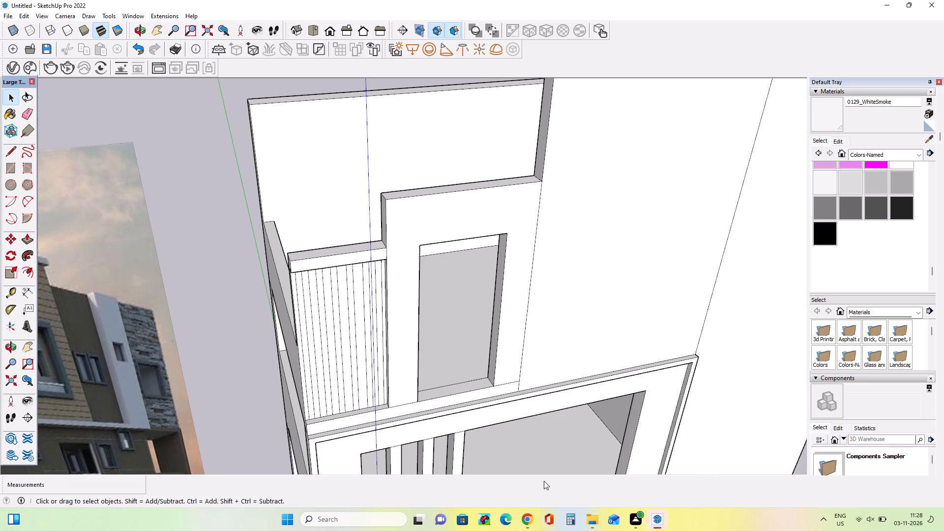
middle_drag(521, 480, 521, 455)
middle_drag(505, 463, 544, 422)
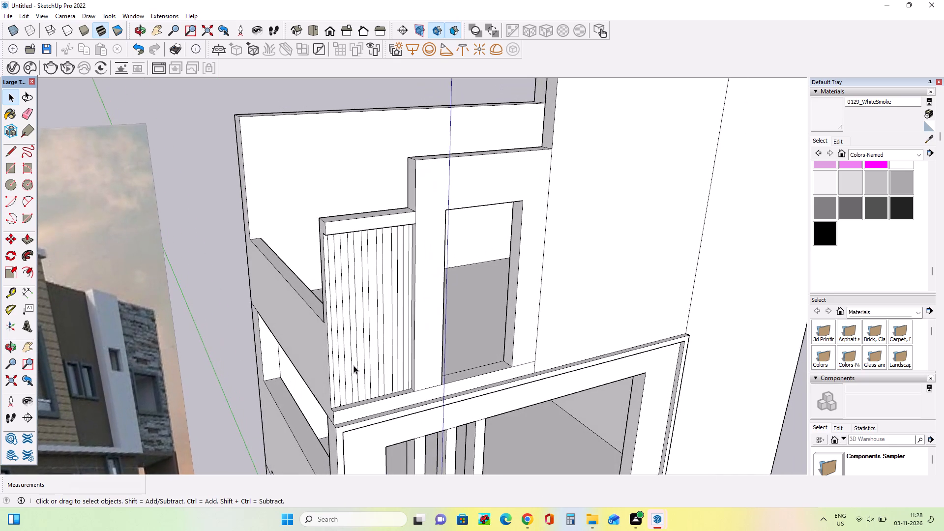
Push/Pull the first four alternate vertical strips of the recessed panel outward by 5 3/8", starting near its outer edge.
scroll(354, 365, up, 3)
middle_drag(348, 389, 353, 381)
scroll(332, 412, up, 2)
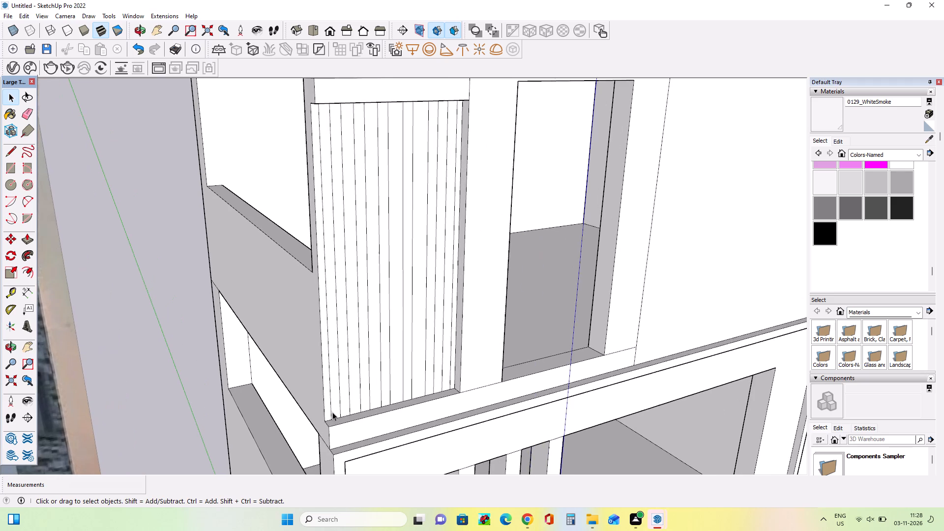
scroll(332, 412, up, 3)
middle_drag(342, 420, 355, 441)
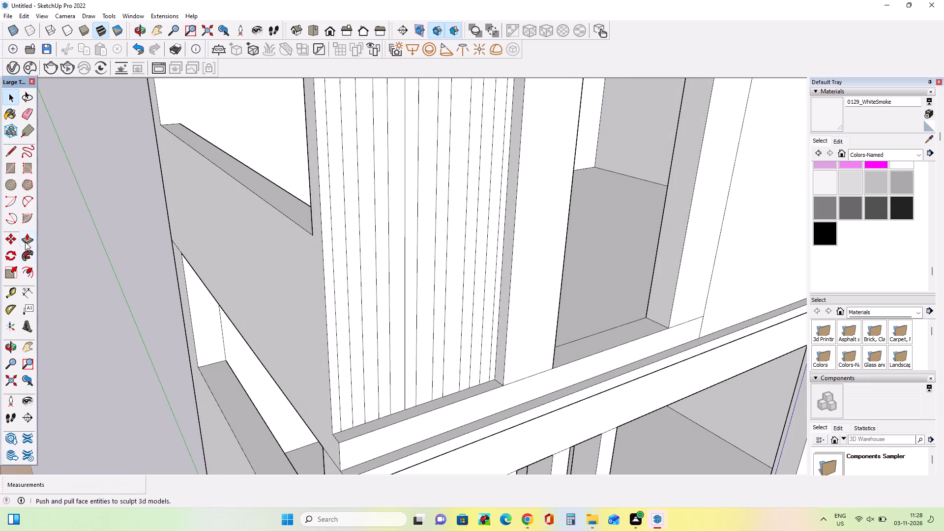
click(25, 237)
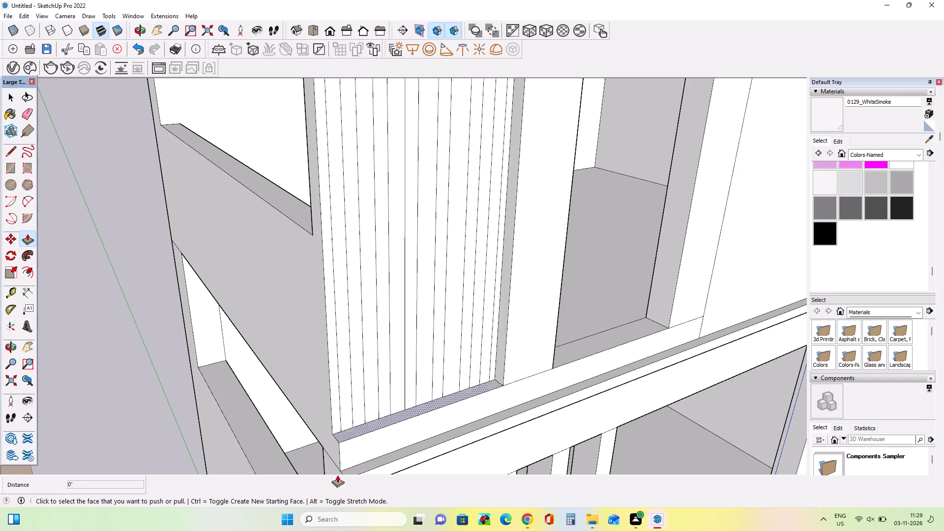
click(348, 418)
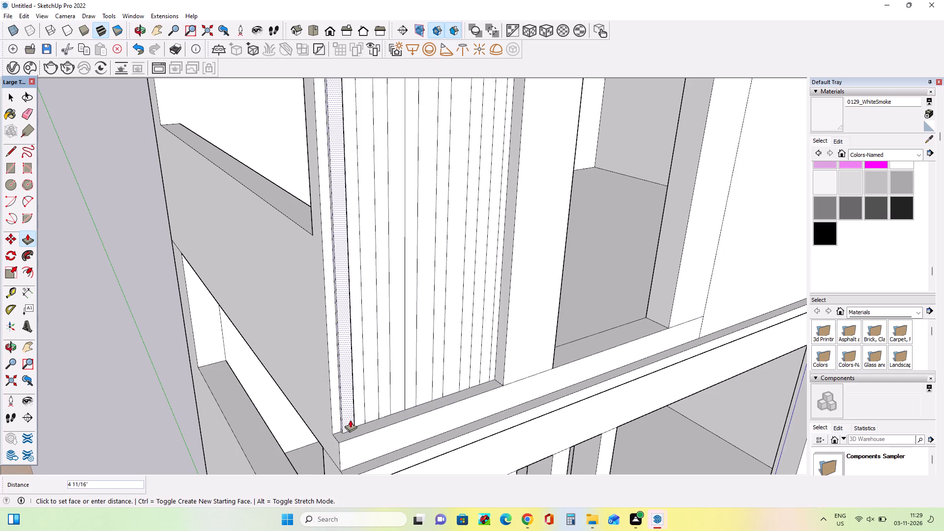
middle_drag(399, 418, 286, 448)
scroll(302, 401, up, 2)
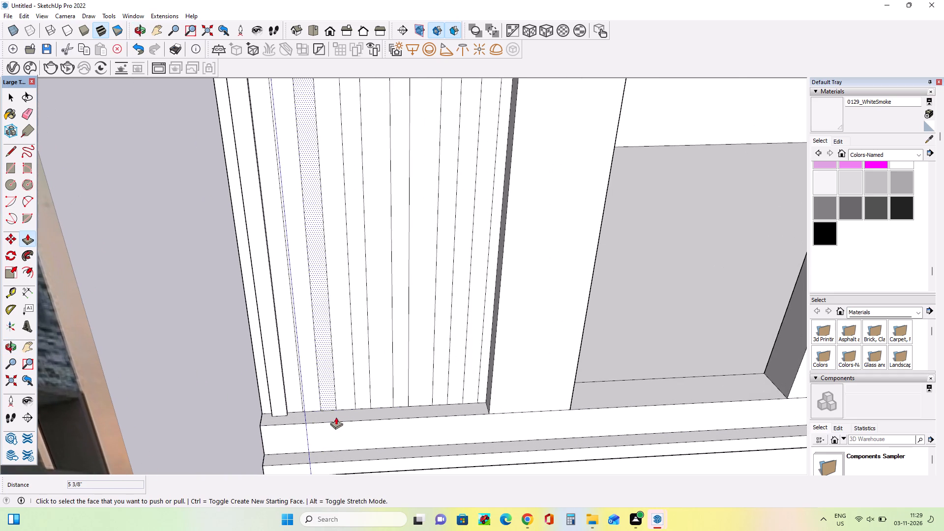
drag(310, 403, 280, 402)
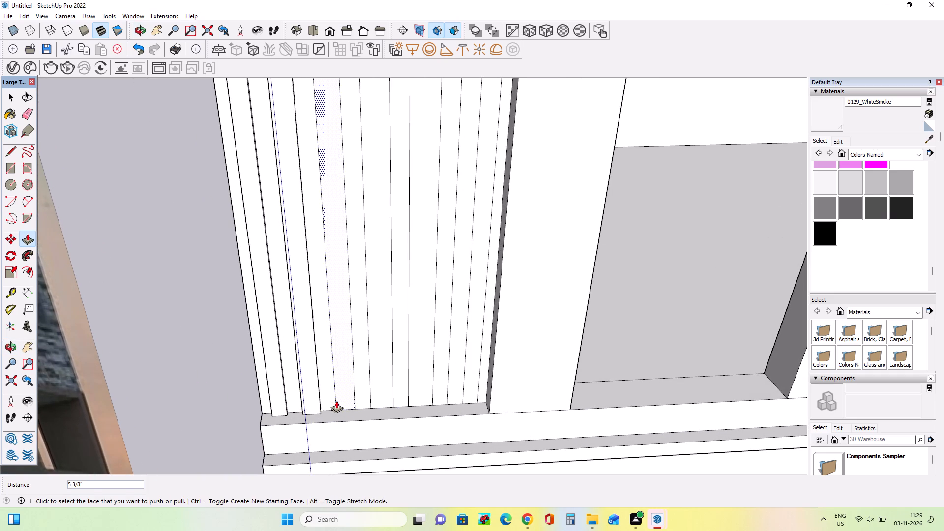
drag(336, 401, 308, 403)
drag(379, 404, 353, 403)
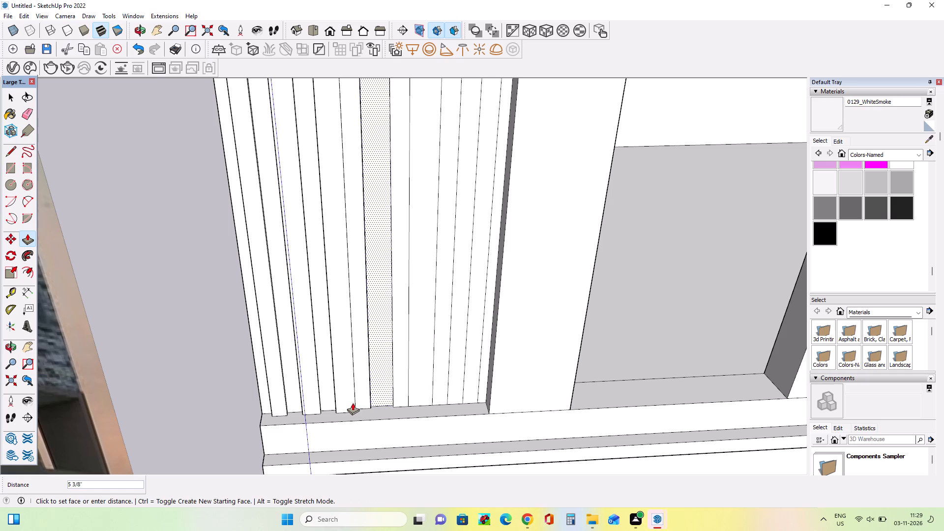
drag(353, 403, 349, 403)
Pull the fifth alternate vertical strip of the recessed panel outward by 5 3/8" to match the raised slats.
middle_drag(386, 412, 485, 349)
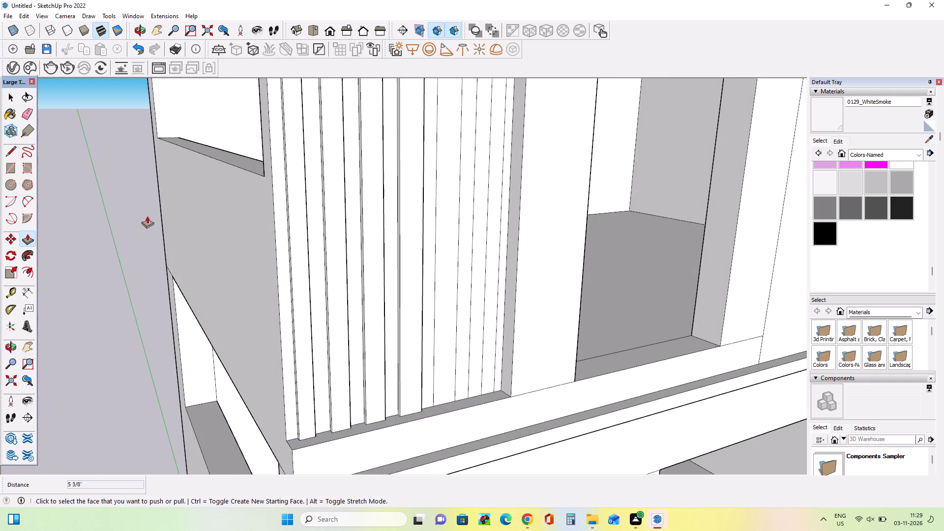
middle_drag(152, 263, 164, 243)
scroll(164, 243, up, 1)
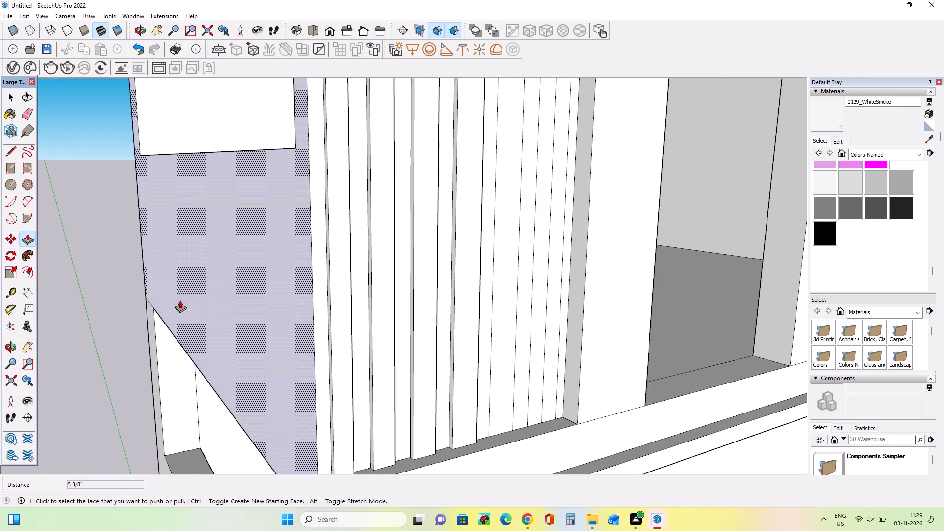
middle_drag(179, 318, 191, 292)
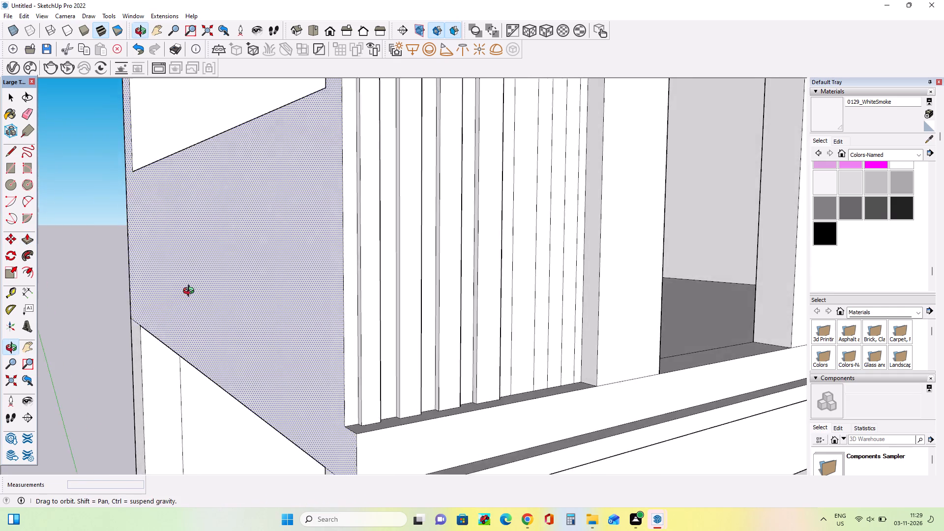
middle_drag(191, 292, 149, 310)
scroll(389, 369, up, 2)
drag(461, 384, 430, 387)
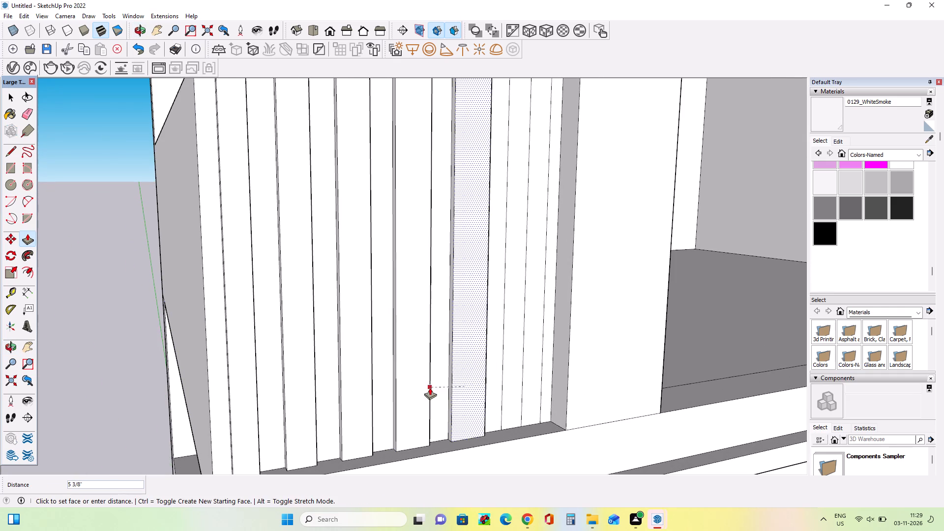
drag(430, 387, 423, 390)
Push/Pull the two remaining alternate vertical strips at the inner end of the recessed panel outward by 5 3/8" to match the other slats.
middle_drag(327, 339, 332, 321)
scroll(274, 325, down, 6)
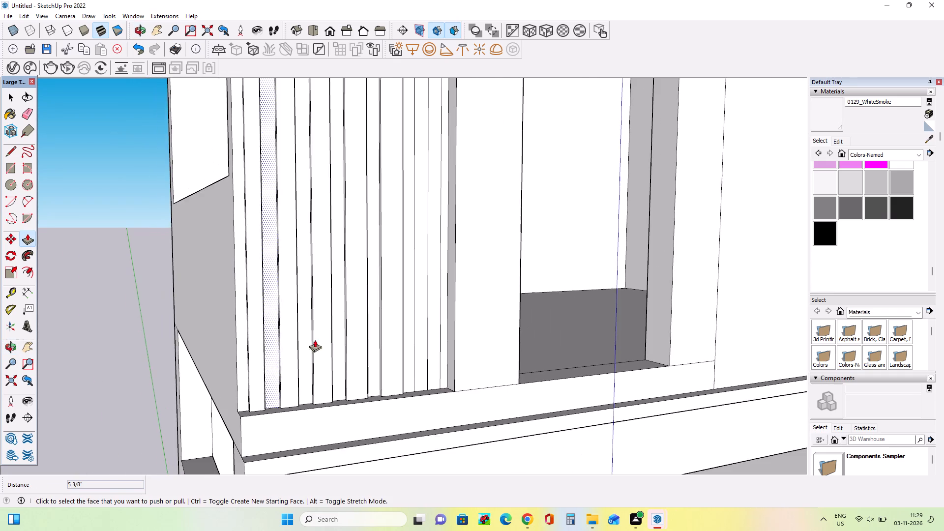
middle_drag(410, 361, 118, 397)
scroll(323, 383, up, 4)
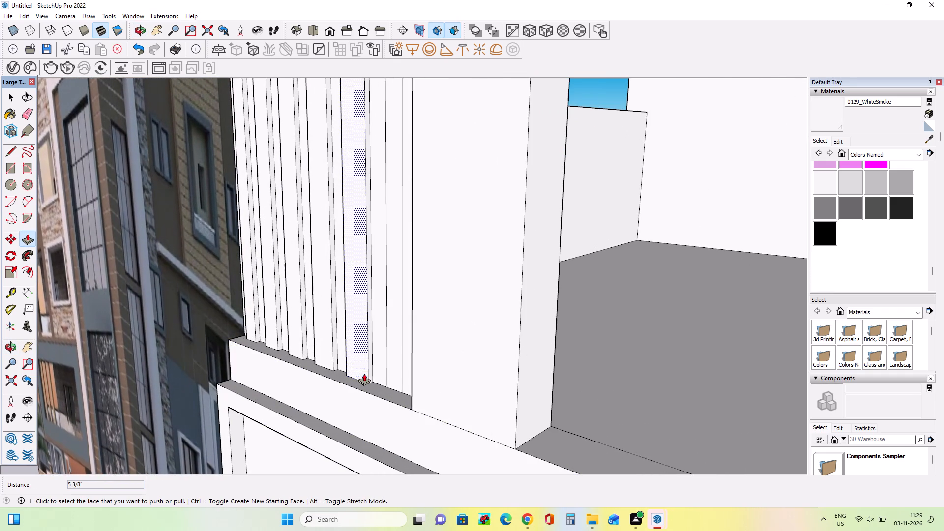
click(368, 374)
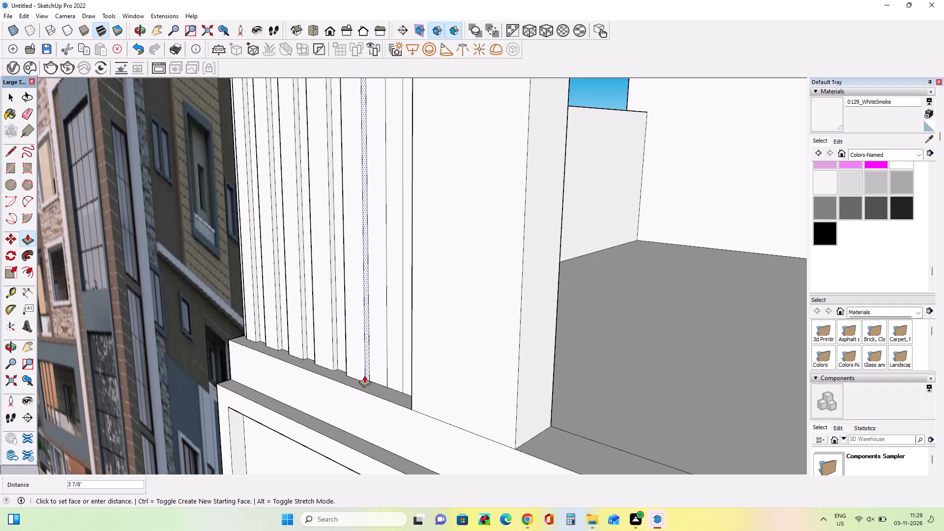
middle_drag(291, 361, 473, 366)
drag(465, 355, 464, 356)
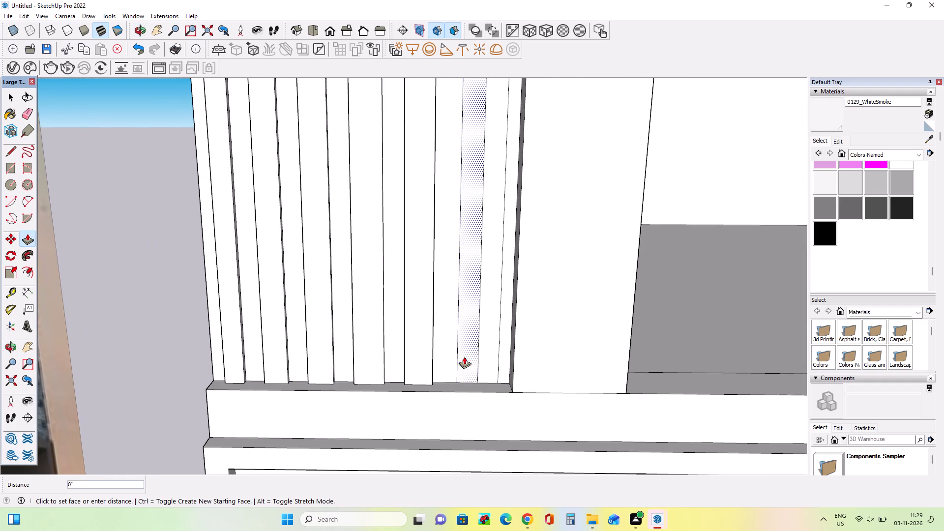
drag(464, 356, 426, 359)
middle_drag(416, 367, 491, 368)
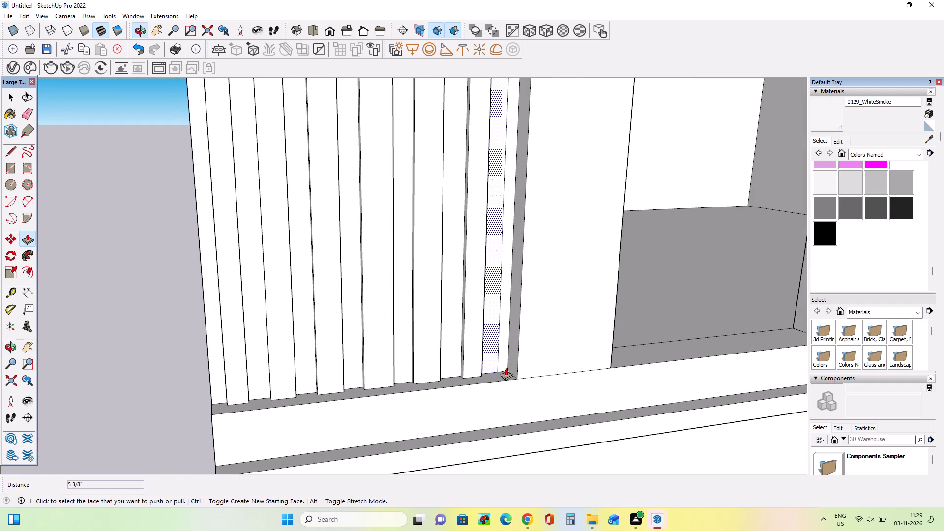
drag(506, 368, 472, 375)
Examine the slatted panel up close and the whole building's massing from several angles against the elevation reference image.
middle_drag(486, 379, 406, 320)
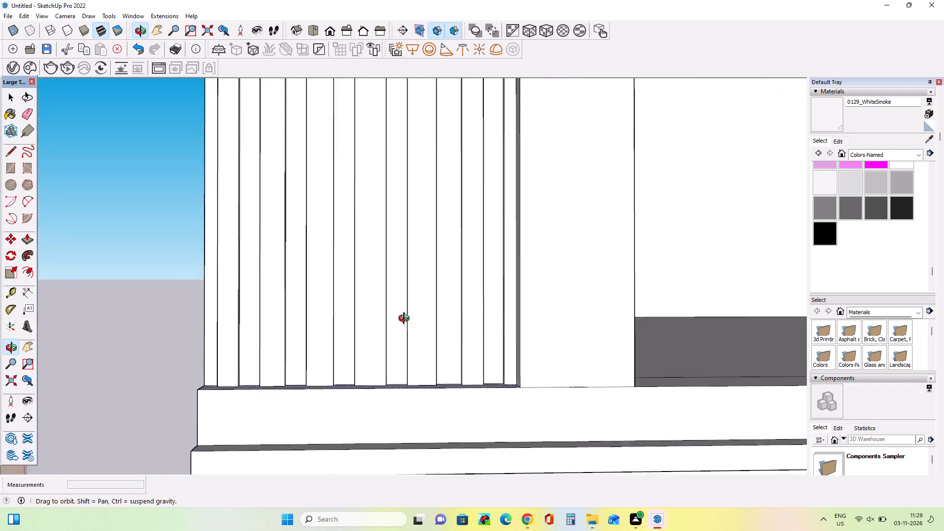
middle_drag(406, 320, 405, 326)
scroll(405, 341, down, 19)
middle_drag(388, 356, 426, 427)
scroll(426, 427, down, 3)
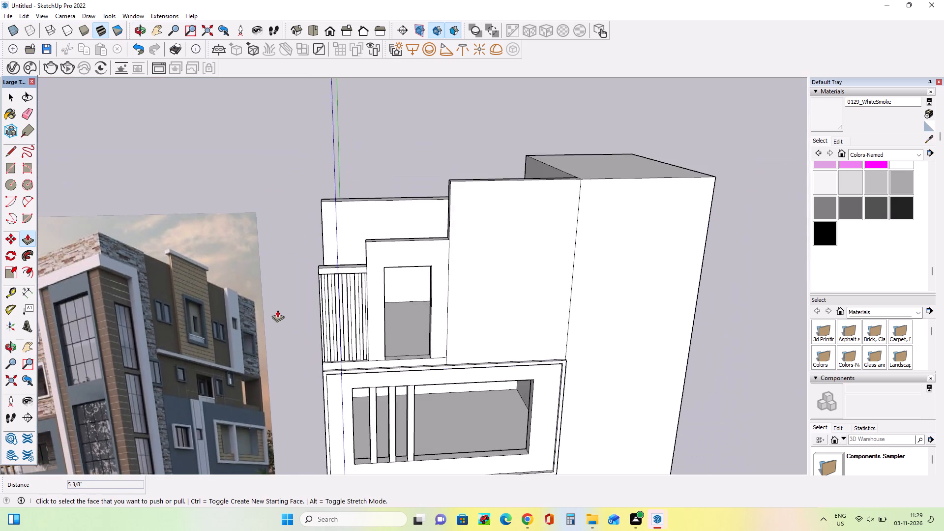
scroll(277, 310, down, 12)
scroll(315, 328, up, 10)
middle_drag(317, 322, 313, 296)
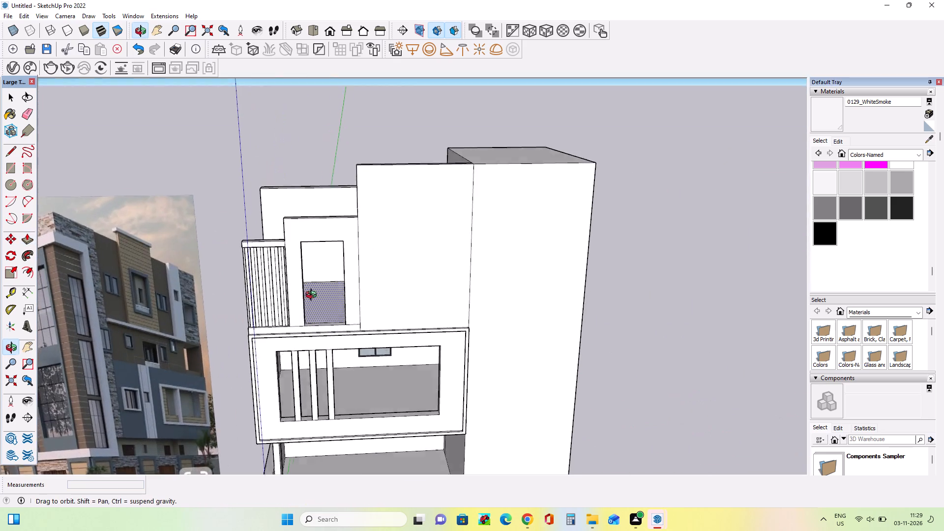
middle_drag(313, 296, 327, 195)
scroll(328, 196, down, 3)
middle_drag(350, 245, 347, 279)
scroll(395, 276, down, 3)
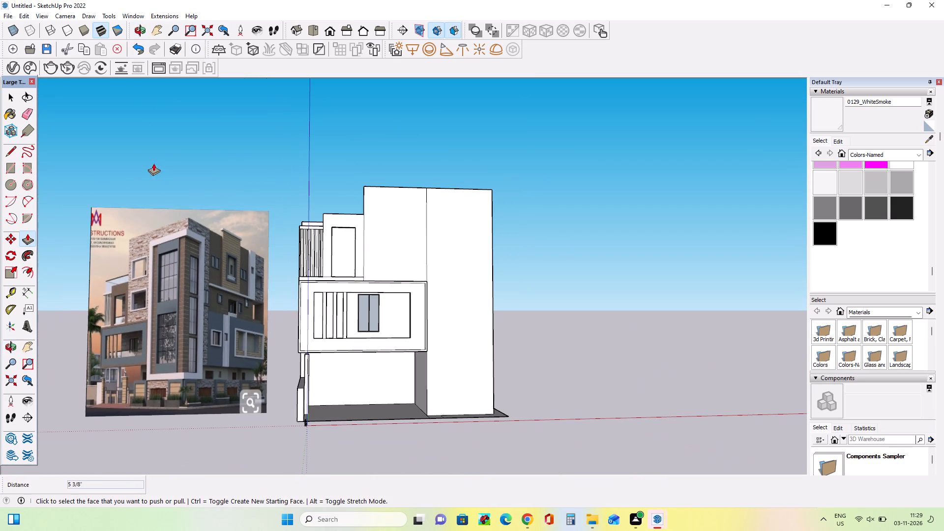
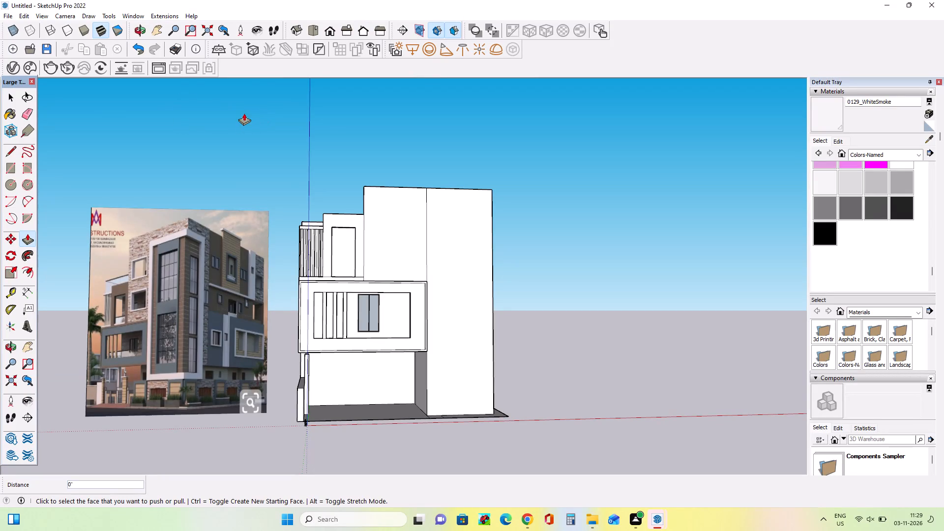
Examine the terrace roof and slatted panel in the elevation reference image and compare them with the top of the balcony wing.
scroll(340, 117, down, 4)
middle_drag(459, 184, 425, 290)
scroll(297, 168, up, 4)
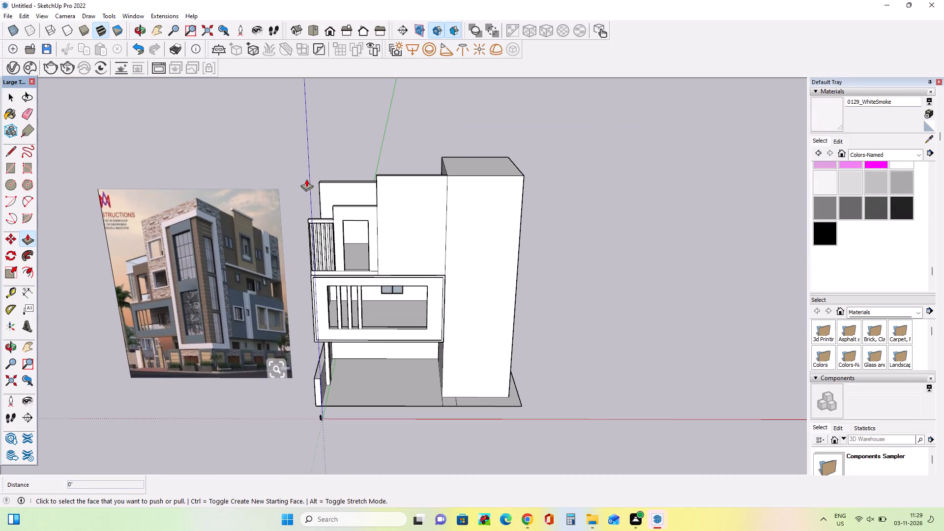
middle_drag(306, 179, 359, 81)
scroll(411, 160, down, 3)
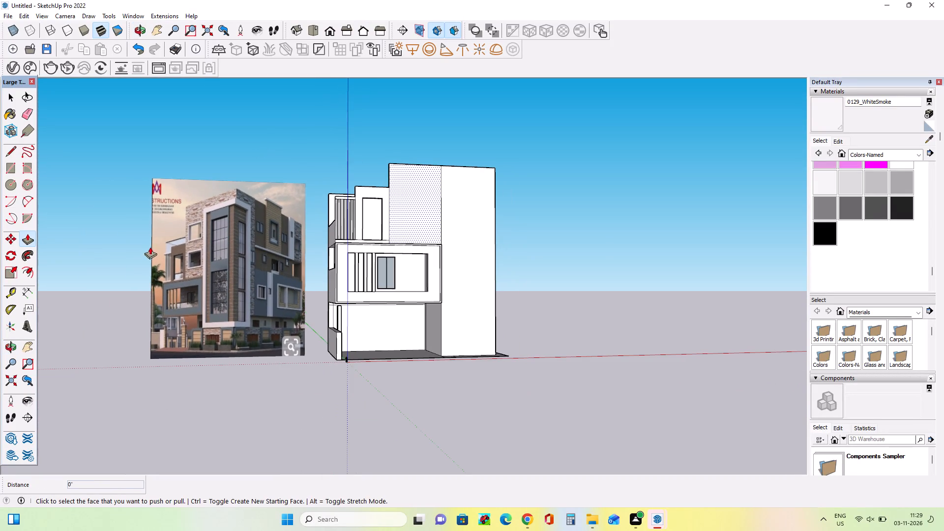
scroll(157, 274, up, 14)
scroll(160, 272, down, 8)
middle_drag(161, 269, 158, 292)
scroll(188, 231, up, 5)
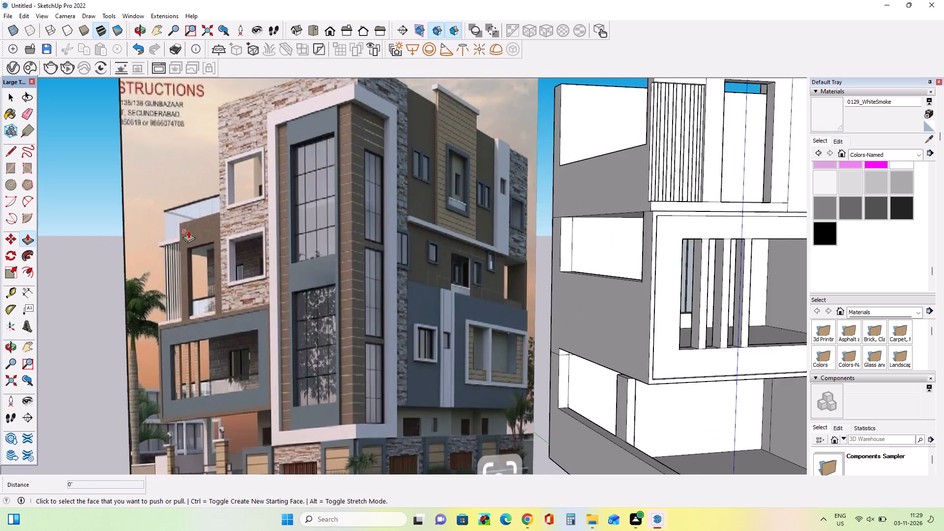
scroll(188, 231, up, 2)
scroll(159, 230, down, 9)
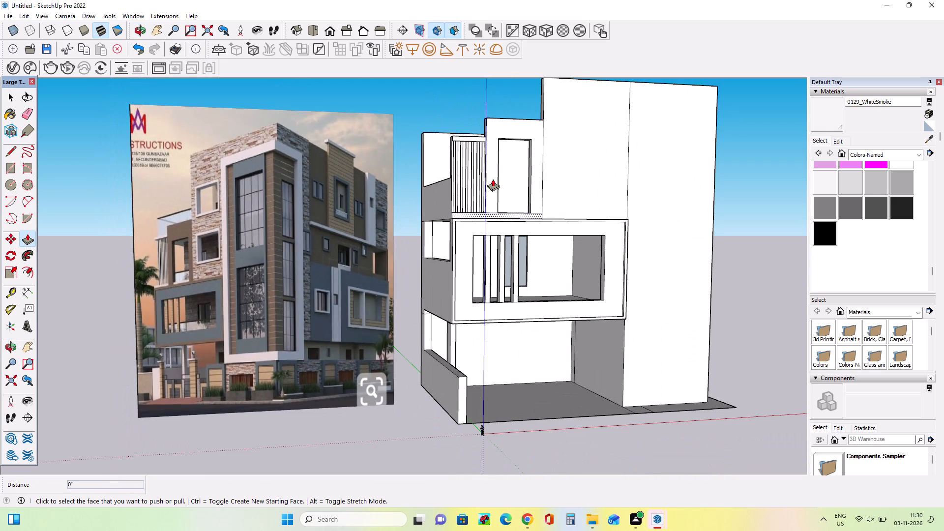
middle_drag(493, 179, 500, 222)
scroll(506, 134, up, 3)
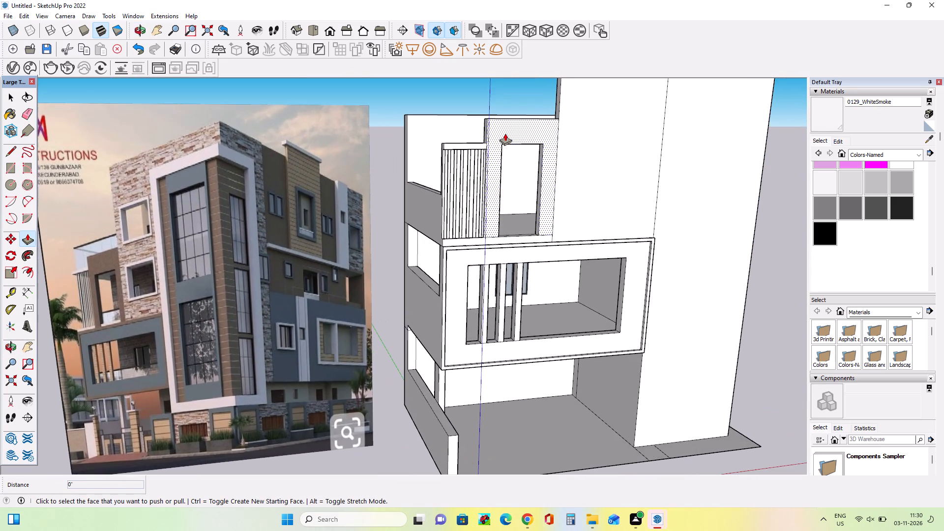
middle_drag(506, 146, 510, 169)
scroll(510, 170, down, 3)
middle_drag(505, 158, 502, 172)
scroll(485, 159, up, 1)
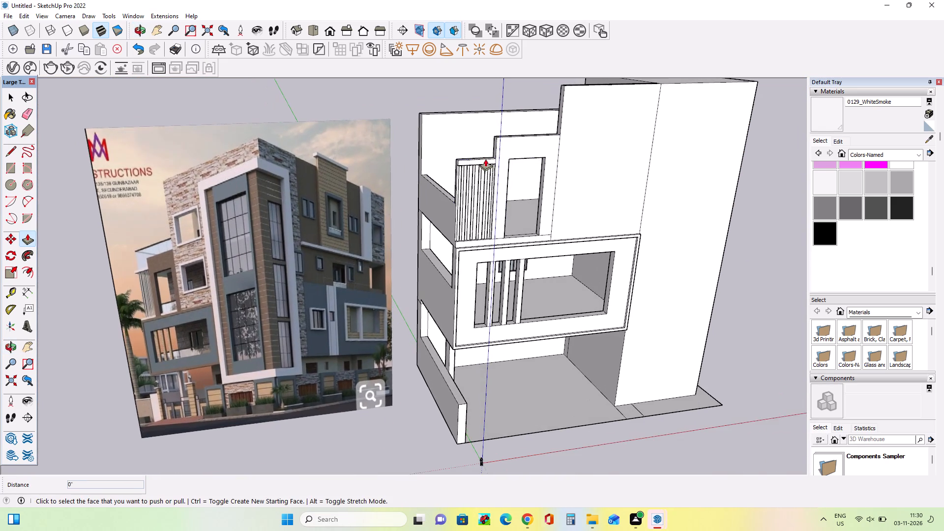
middle_drag(485, 164, 488, 176)
scroll(113, 283, down, 2)
scroll(145, 260, up, 9)
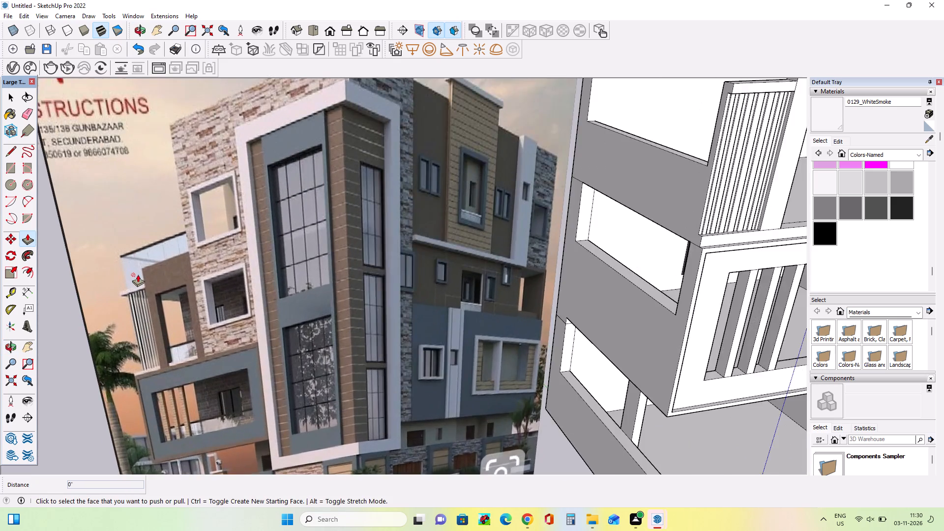
scroll(138, 274, up, 7)
scroll(204, 269, down, 11)
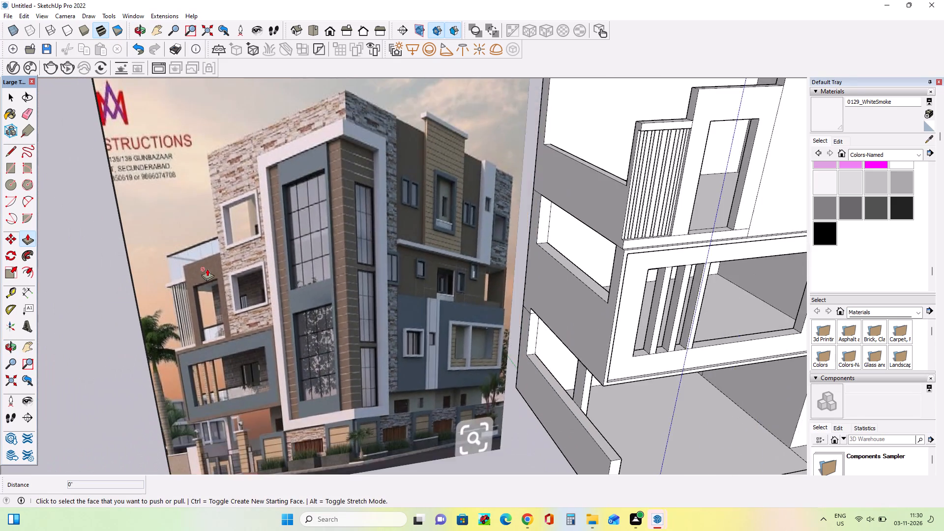
scroll(207, 268, down, 5)
middle_drag(349, 269, 343, 346)
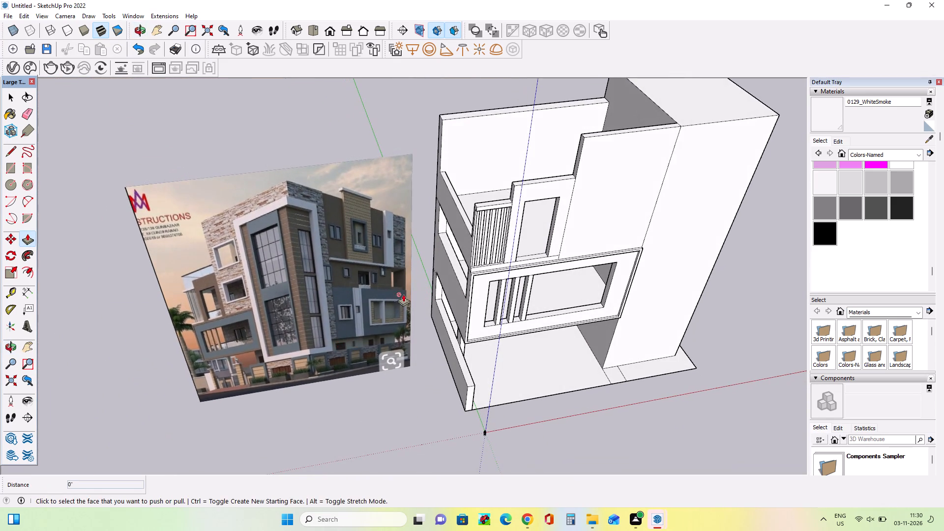
middle_drag(404, 296, 409, 308)
middle_drag(401, 239, 411, 251)
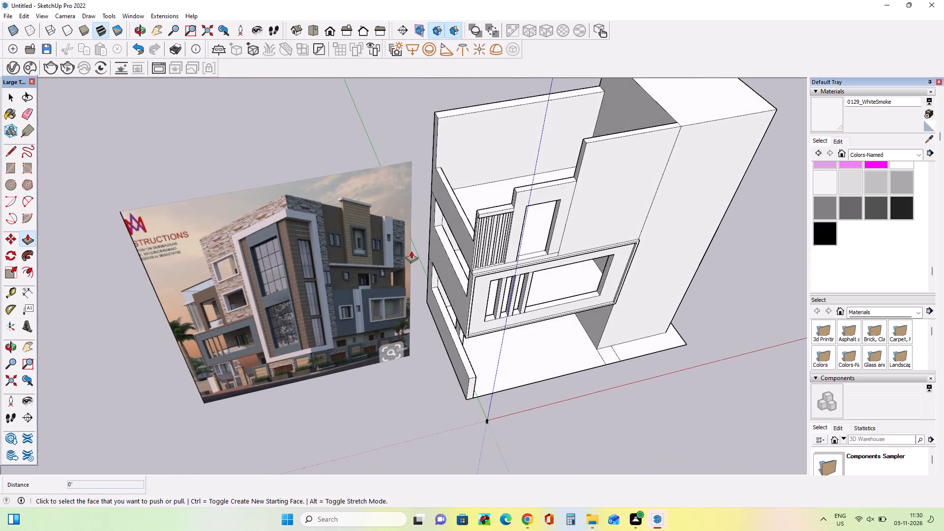
middle_drag(218, 299, 264, 139)
scroll(163, 291, up, 4)
scroll(230, 280, up, 1)
middle_drag(231, 272, 238, 245)
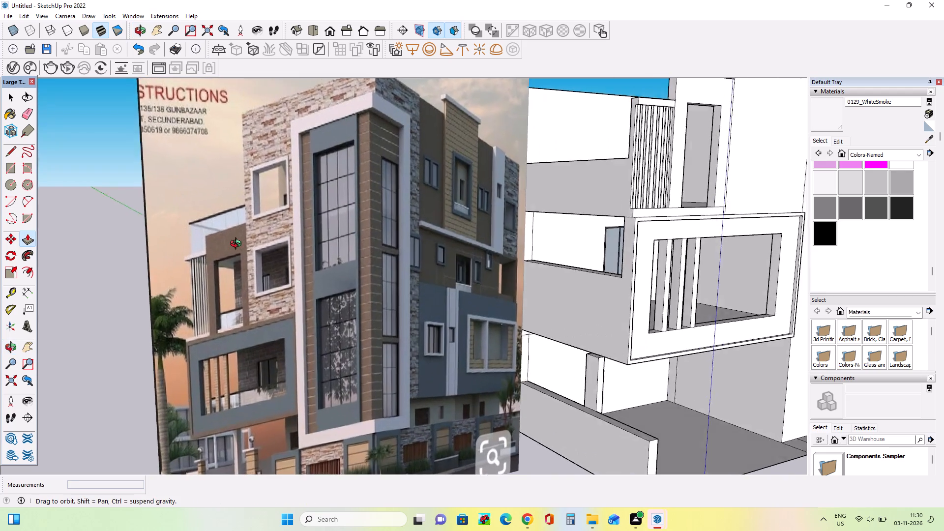
middle_drag(238, 245, 164, 281)
scroll(169, 280, down, 4)
middle_drag(340, 255, 342, 265)
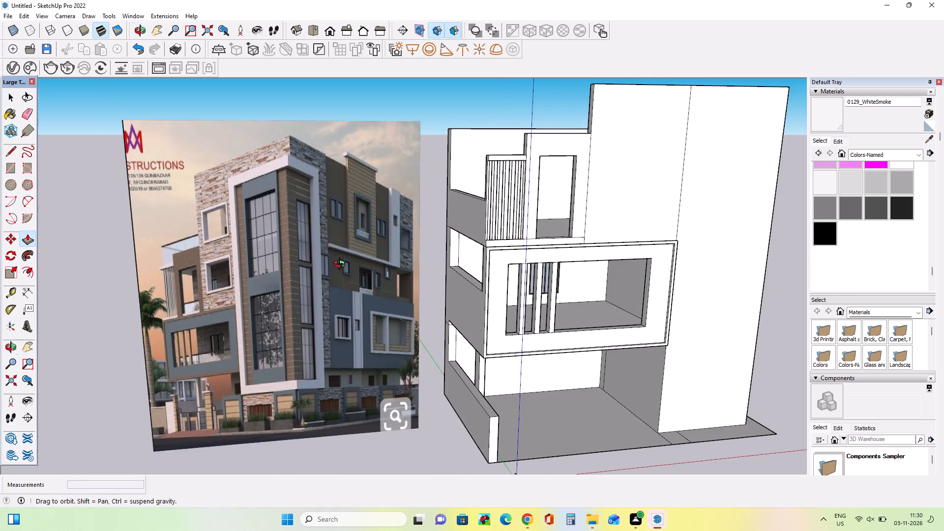
middle_drag(342, 265, 342, 267)
Draw a narrow horizontal rectangle about 75' long across the tower wall facing the terrace, starting at the rear wall's top inner corner.
middle_drag(342, 267, 540, 345)
scroll(540, 345, down, 4)
middle_drag(432, 271, 568, 222)
scroll(439, 160, up, 6)
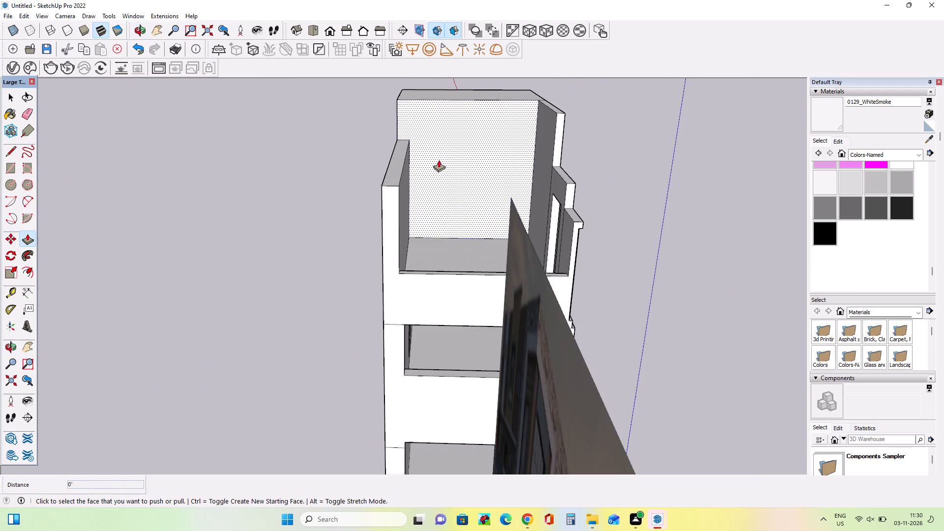
click(11, 167)
scroll(412, 145, up, 2)
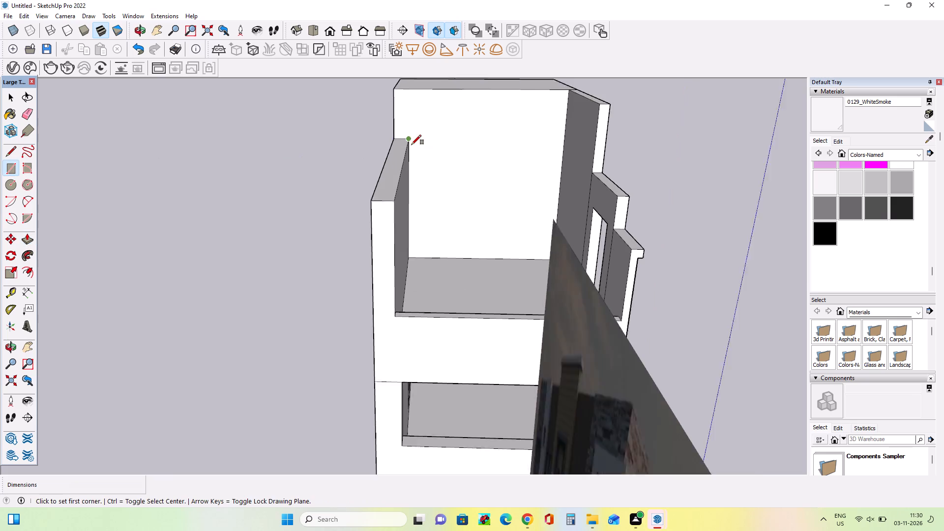
scroll(412, 145, up, 1)
click(410, 139)
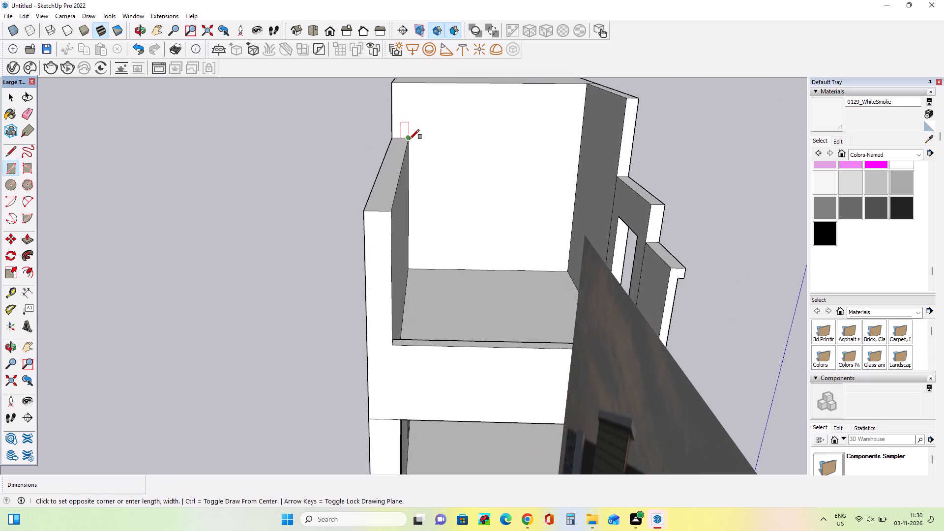
click(578, 148)
scroll(283, 129, down, 4)
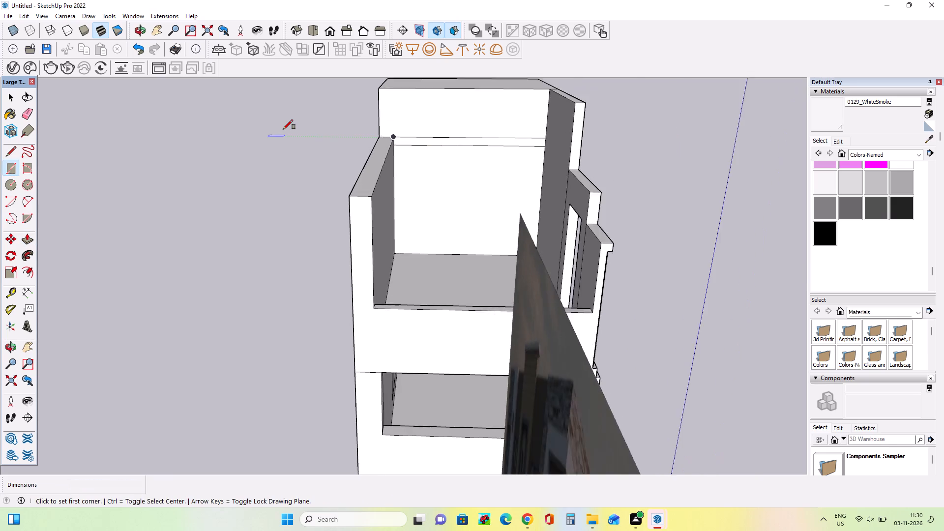
Push/Pull the narrow strip out over the terrace to the wing's outer end by about 60' 9 15/16" and 22' 3 1/8", forming a roof slab.
middle_click(389, 125)
click(20, 237)
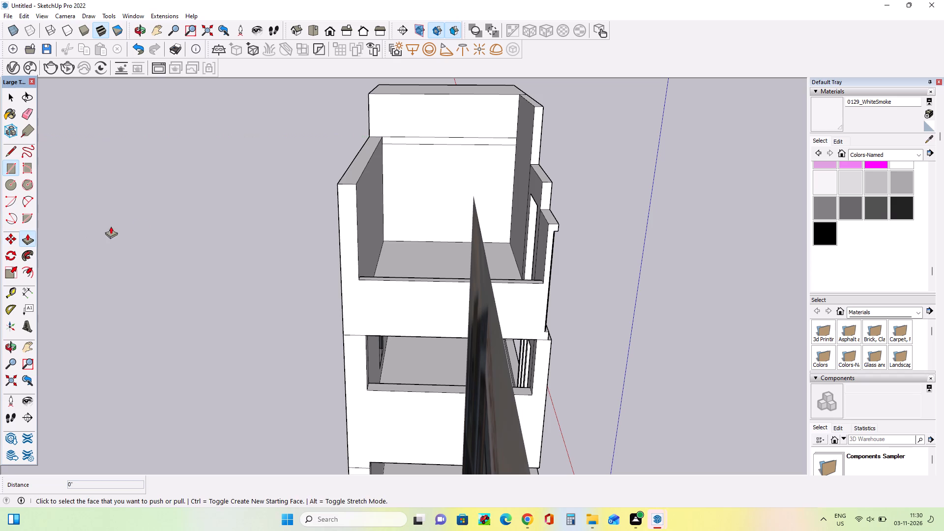
drag(398, 140, 351, 199)
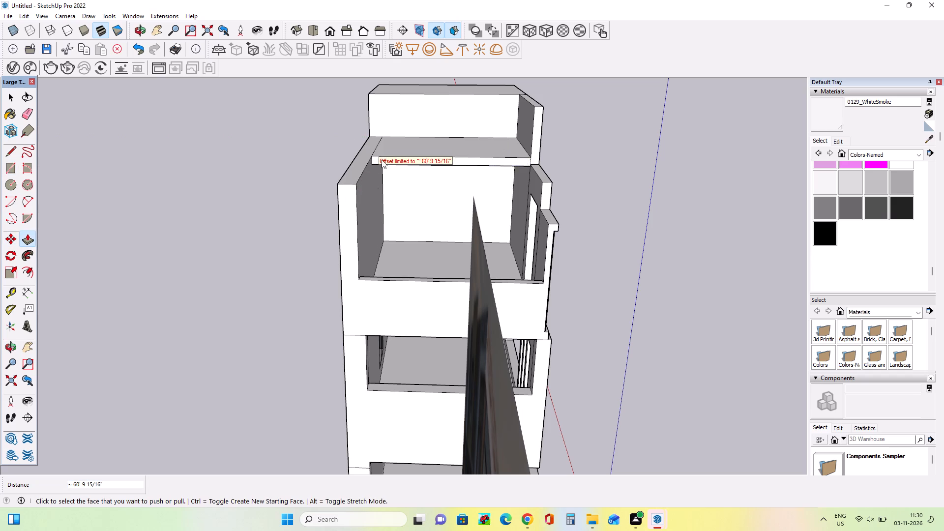
drag(459, 161, 350, 198)
drag(378, 176, 350, 198)
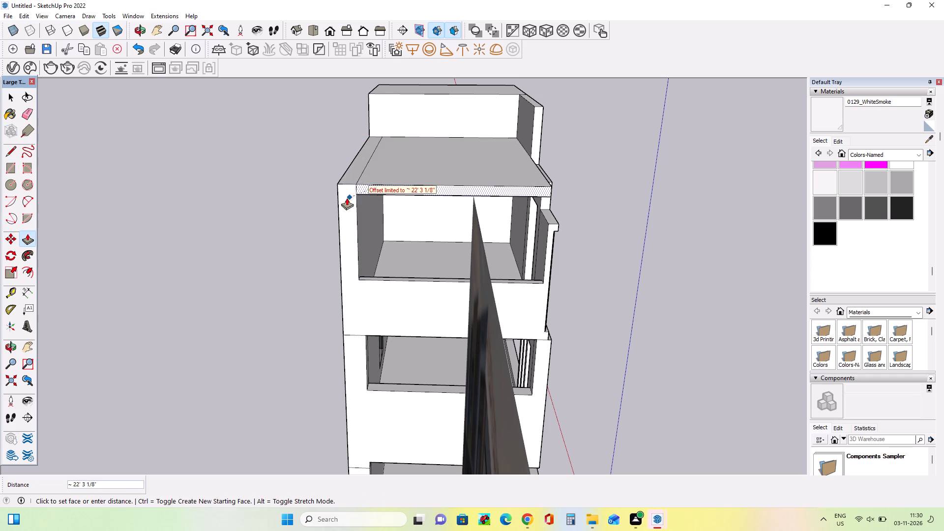
Examine the new terrace roof slab from the front and above, comparing its height with the elevation reference image.
middle_drag(342, 202, 311, 98)
middle_drag(452, 120, 132, 181)
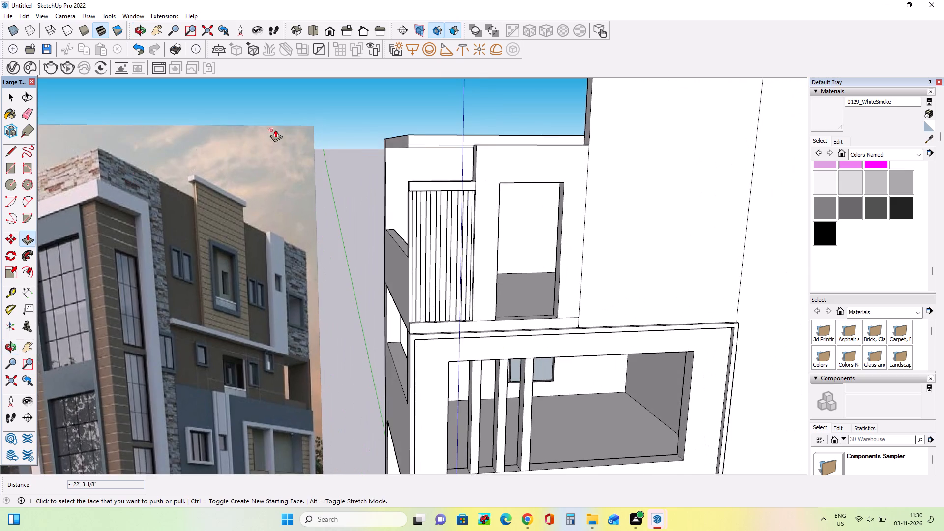
scroll(312, 118, down, 8)
middle_drag(448, 142, 442, 169)
scroll(394, 152, up, 3)
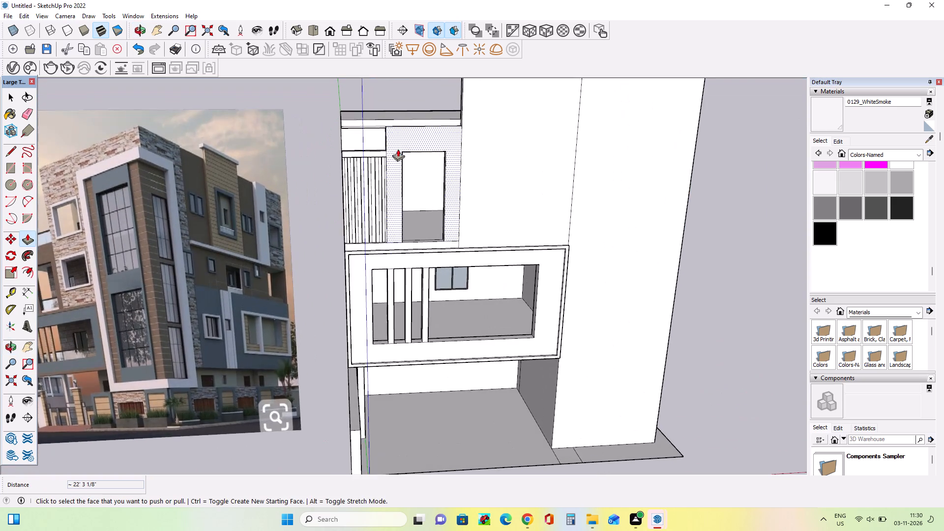
scroll(414, 148, down, 4)
middle_drag(411, 148, 410, 166)
middle_drag(397, 155, 398, 144)
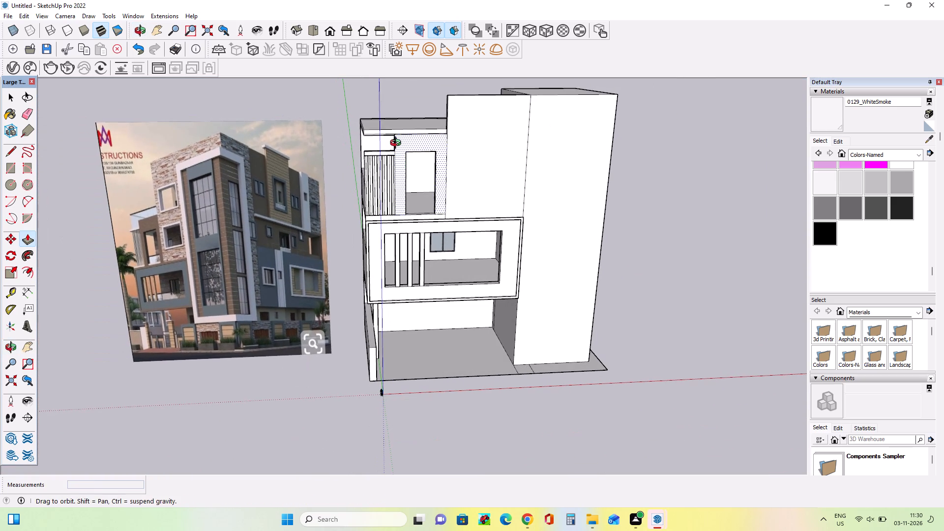
middle_drag(398, 144, 399, 139)
scroll(376, 145, up, 3)
middle_drag(376, 145, 413, 155)
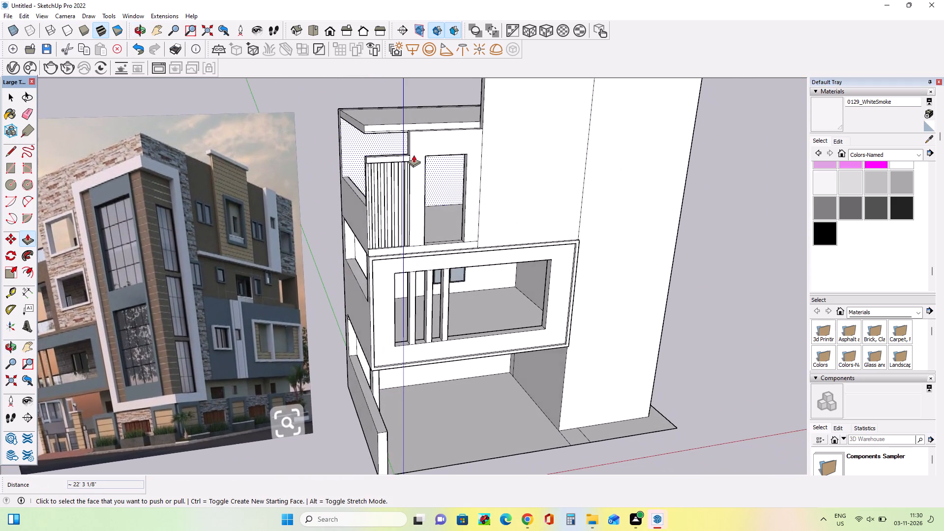
scroll(413, 155, down, 3)
middle_drag(413, 155, 414, 164)
middle_drag(415, 163, 439, 189)
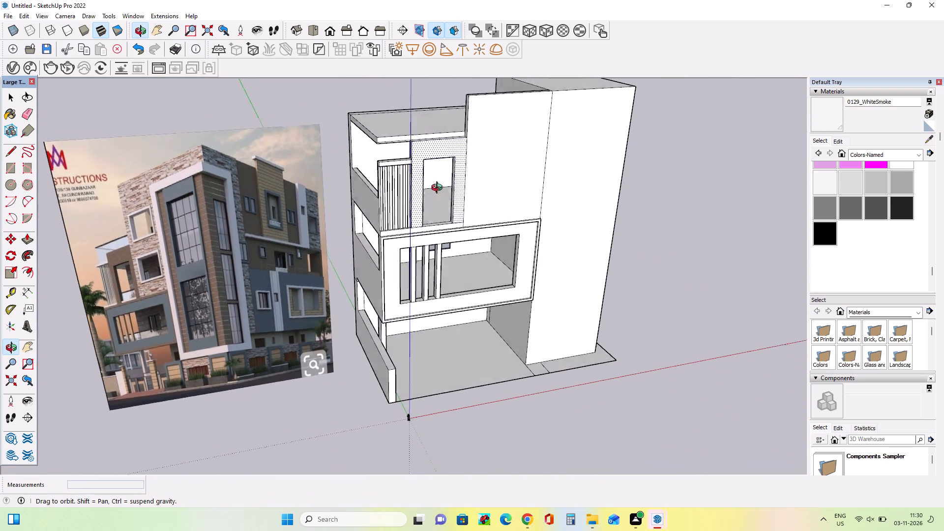
middle_drag(439, 189, 460, 206)
Push/Pull the roof slab's underside down by about 11' 7 15/16" to the top of the side opening.
middle_drag(401, 136, 469, 0)
scroll(372, 131, up, 4)
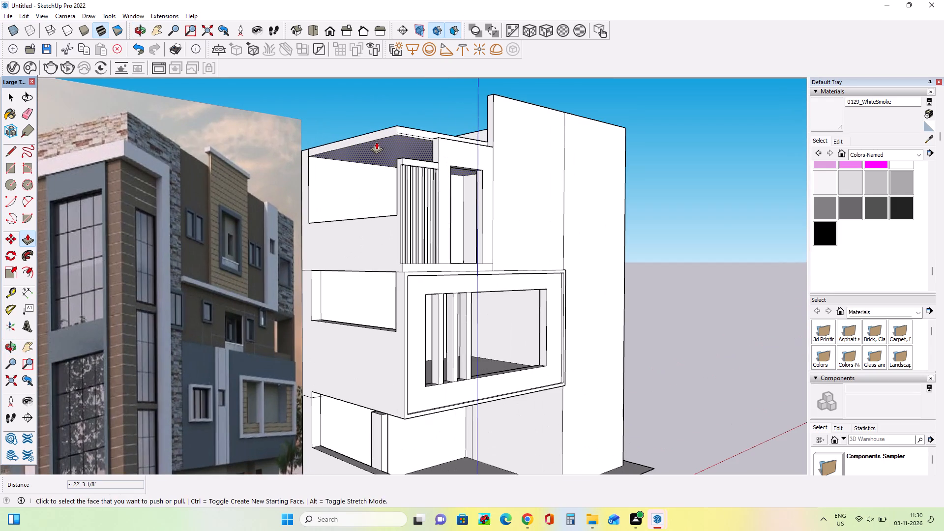
drag(377, 145, 377, 170)
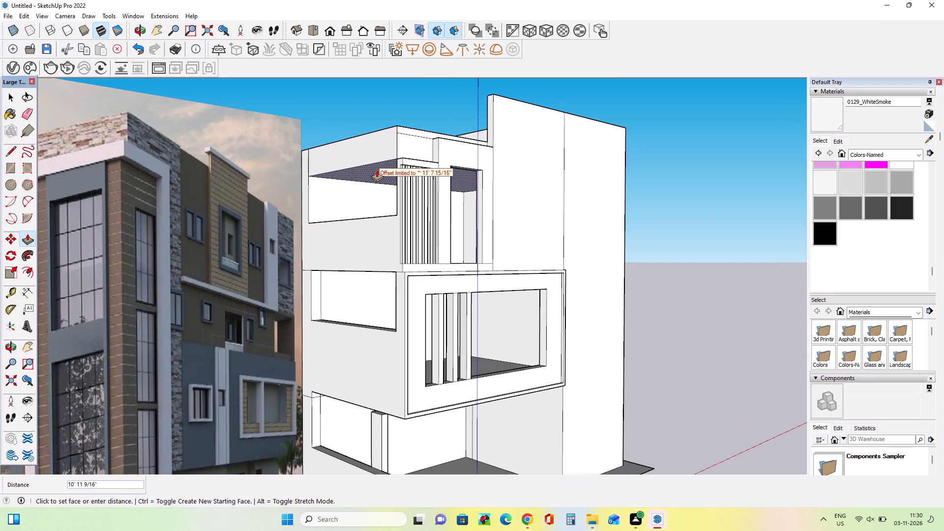
drag(377, 170, 374, 170)
Push/Pull the roof slab's top face down in stages, the last two by 8' 6 5/16" and 1' 5 5/8", to thin the slab.
middle_drag(438, 139, 394, 258)
scroll(395, 151, up, 3)
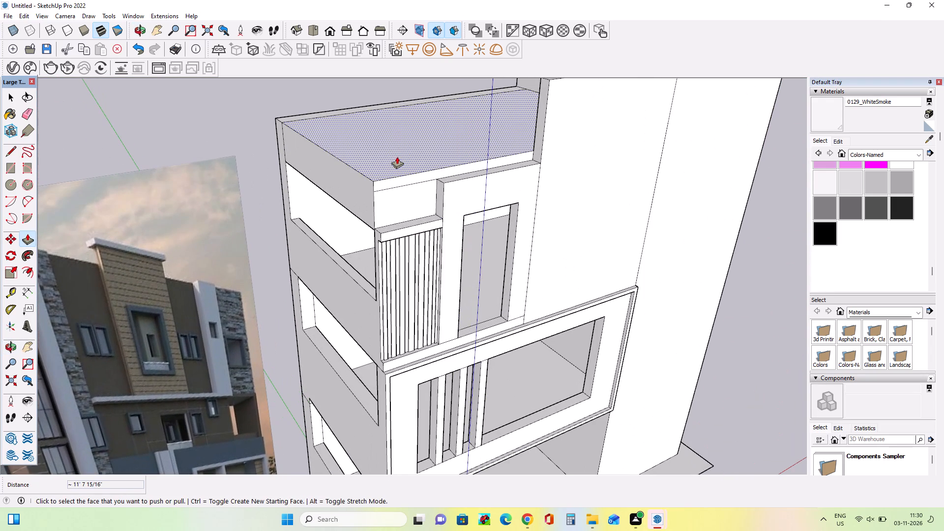
drag(397, 158, 396, 176)
drag(369, 174, 368, 193)
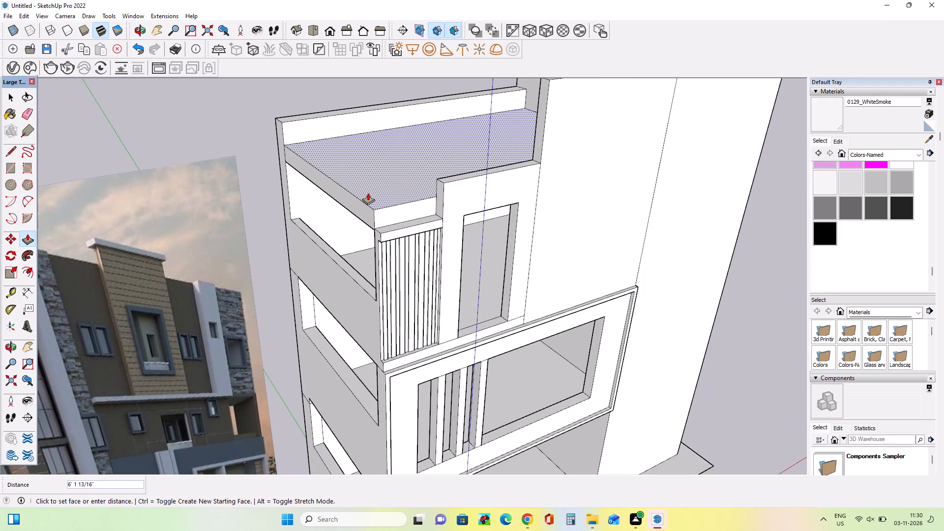
drag(368, 193, 368, 199)
middle_drag(368, 207, 385, 135)
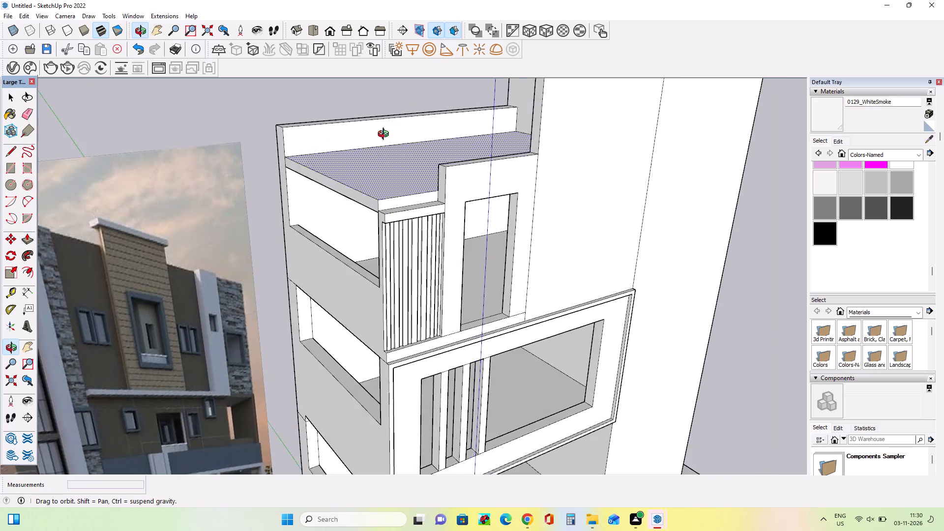
middle_drag(385, 135, 311, 84)
scroll(309, 87, down, 2)
middle_drag(439, 106, 417, 172)
scroll(366, 155, up, 3)
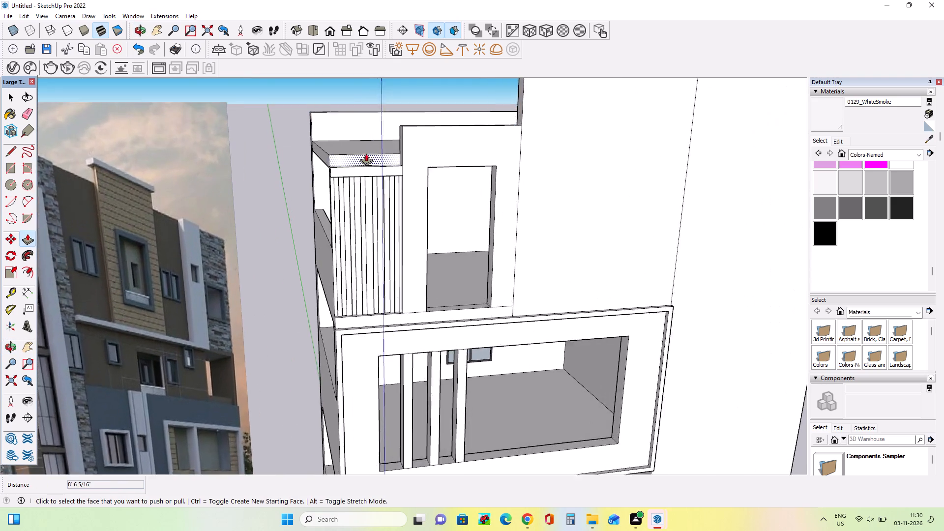
middle_drag(386, 166, 360, 218)
drag(367, 161, 367, 161)
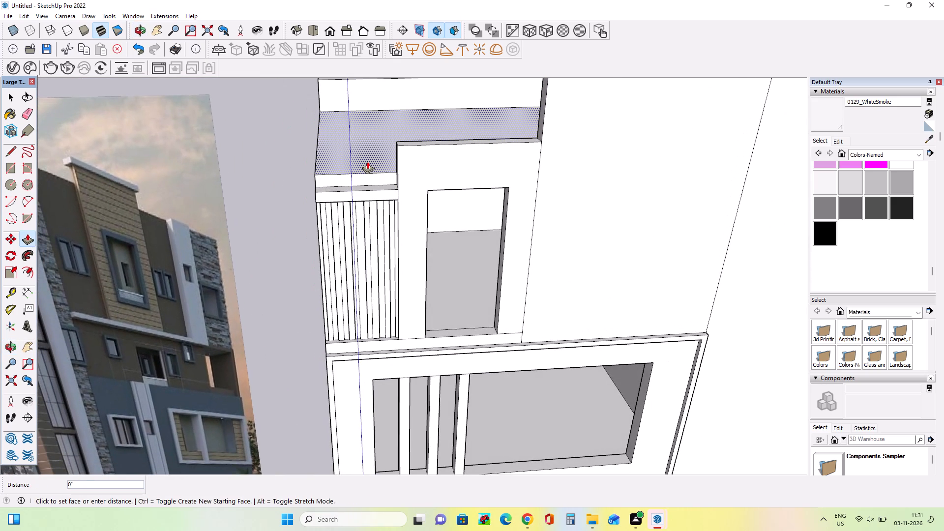
drag(367, 161, 368, 166)
Examine the lowered roof slab and the whole building's massing from several angles against the elevation reference image.
middle_drag(406, 168, 428, 141)
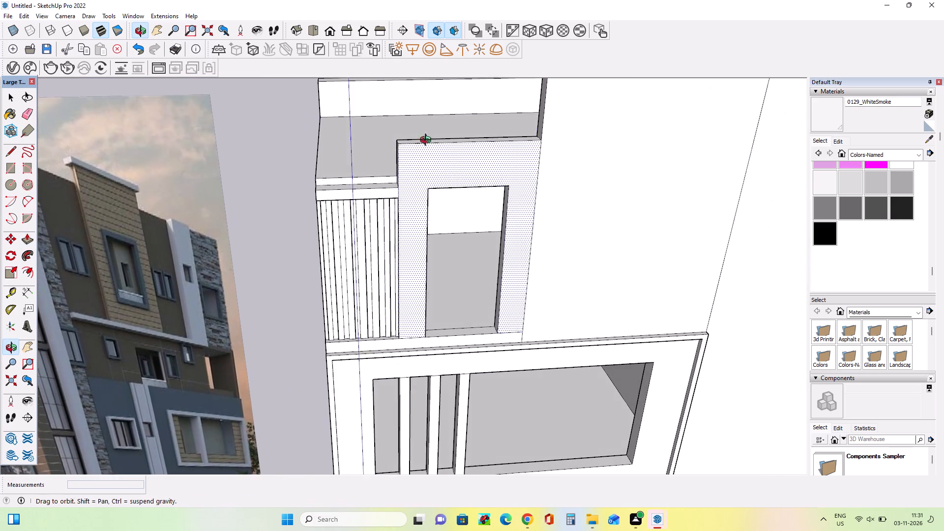
middle_drag(428, 141, 496, 96)
scroll(500, 95, down, 9)
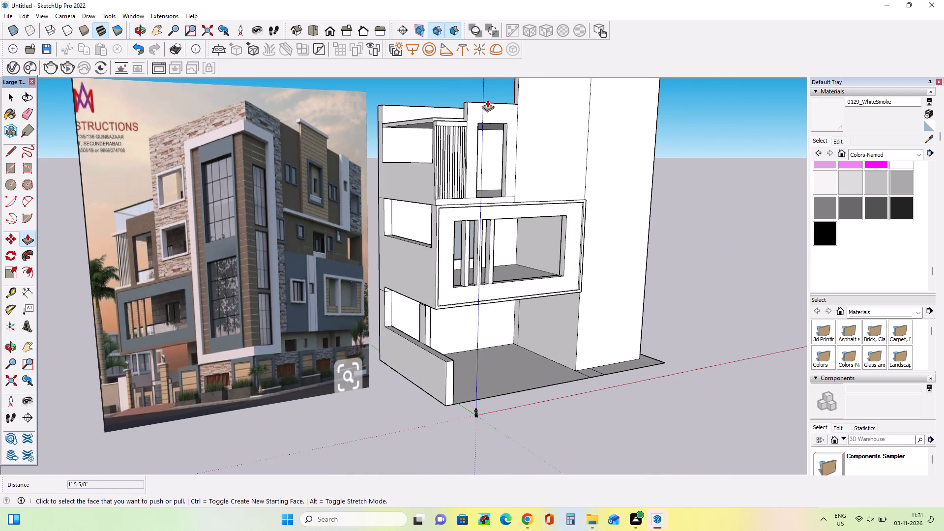
middle_drag(487, 100, 481, 147)
middle_drag(482, 131, 419, 140)
scroll(448, 121, down, 9)
middle_drag(474, 104, 469, 168)
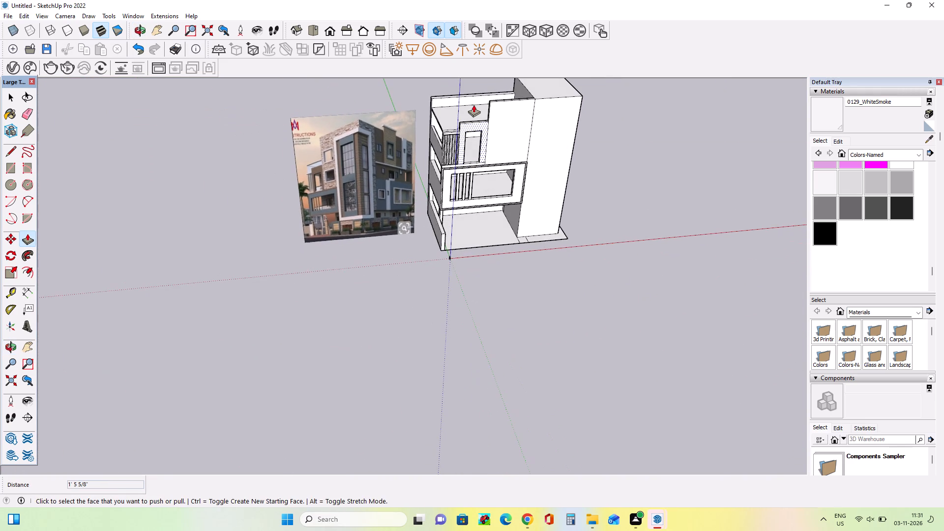
scroll(478, 84, up, 11)
scroll(481, 116, down, 4)
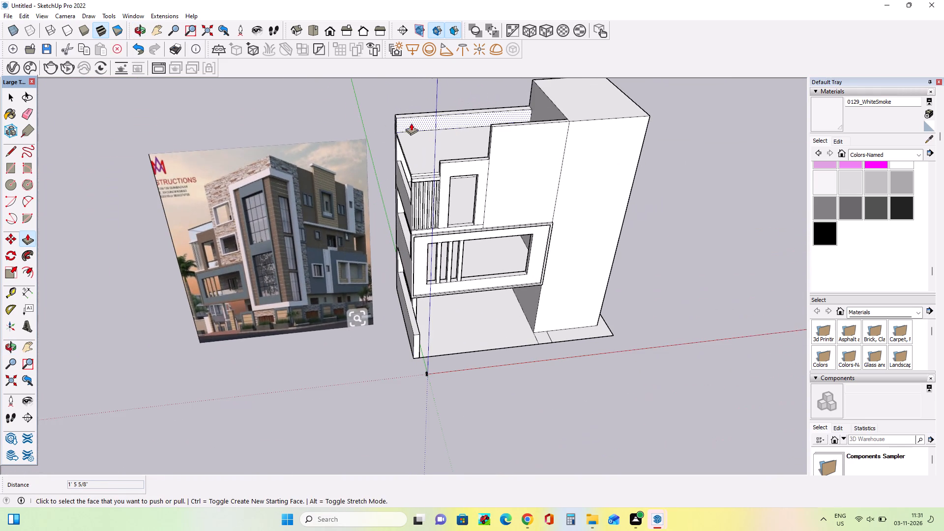
Push/Pull the top of the terrace's rear wall up by about 23' 11 5/16" to the tower's roof level.
scroll(514, 108, up, 3)
drag(522, 107, 587, 88)
Examine the raised rear wall, terrace slab and overall massing from several angles against the elevation reference image.
scroll(420, 177, down, 8)
middle_drag(432, 154, 451, 88)
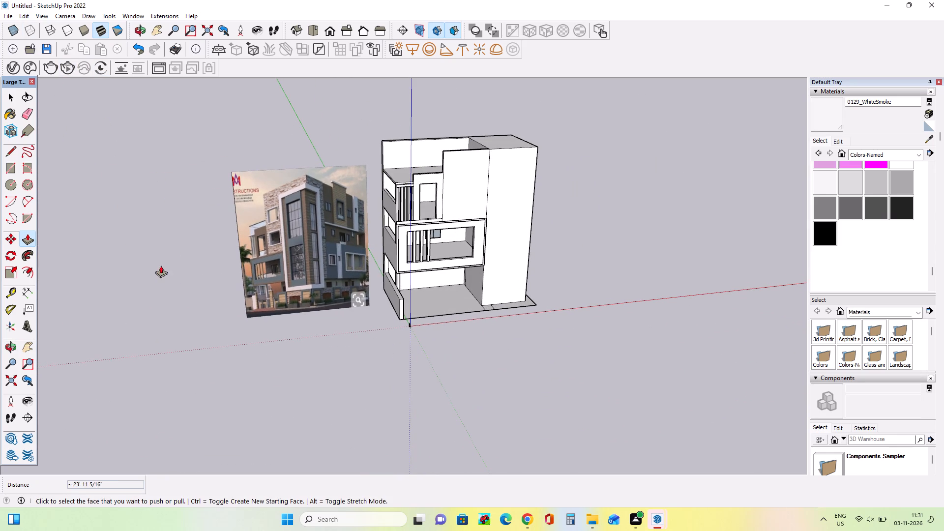
middle_drag(166, 123, 176, 104)
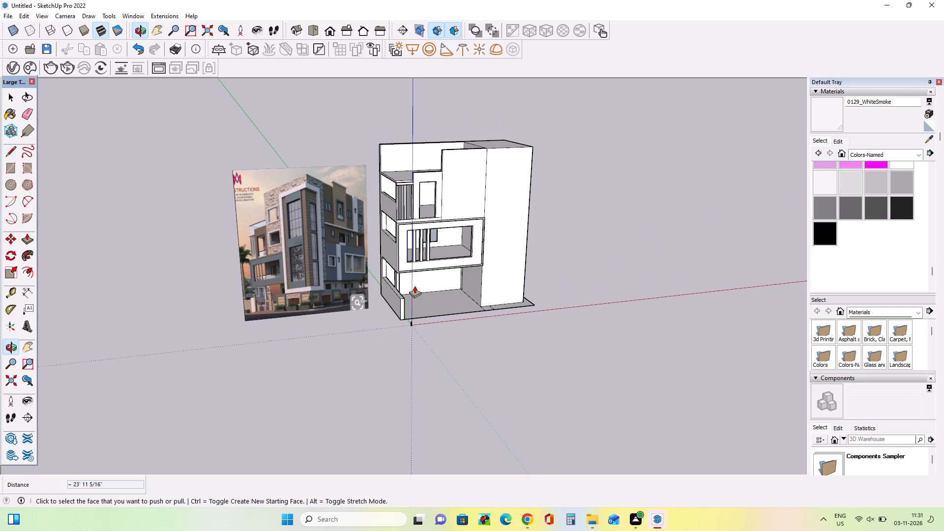
middle_drag(409, 285, 268, 267)
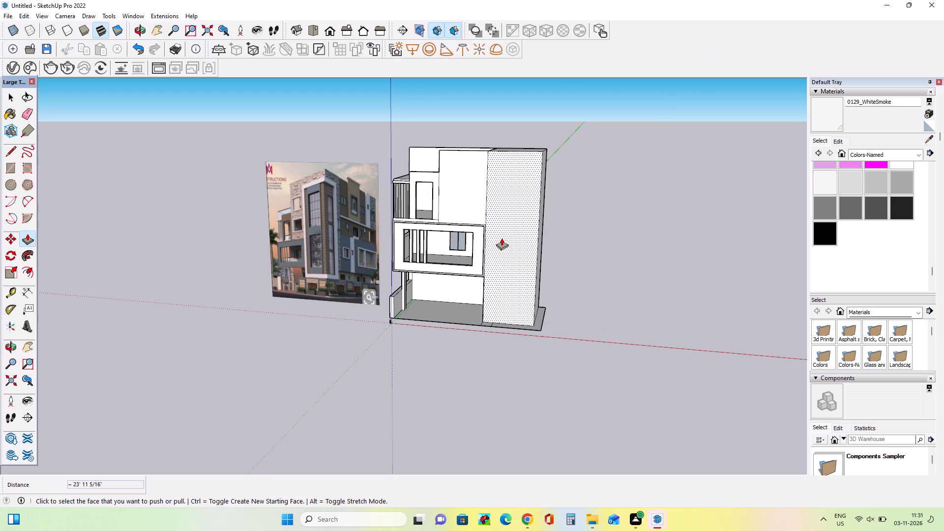
middle_drag(494, 204, 702, 191)
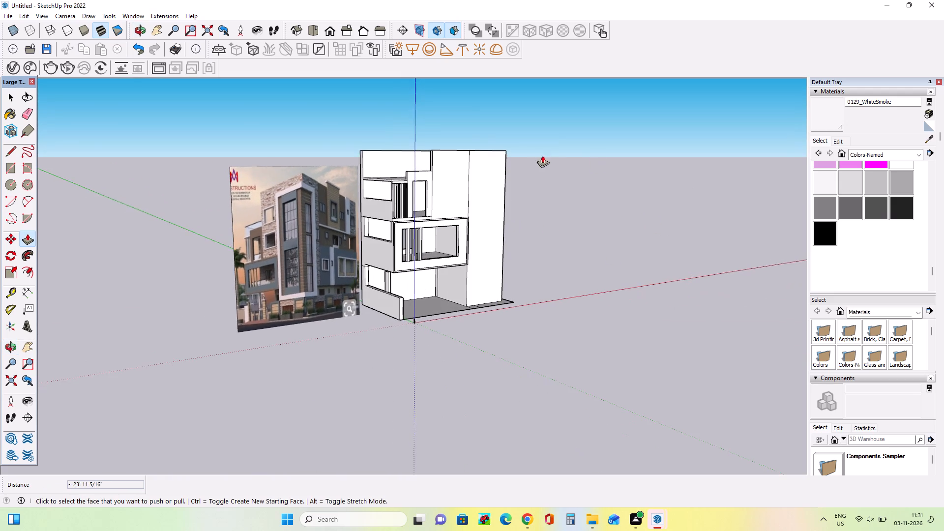
scroll(475, 152, up, 4)
middle_drag(469, 152, 484, 212)
scroll(594, 168, down, 4)
middle_drag(521, 133, 523, 136)
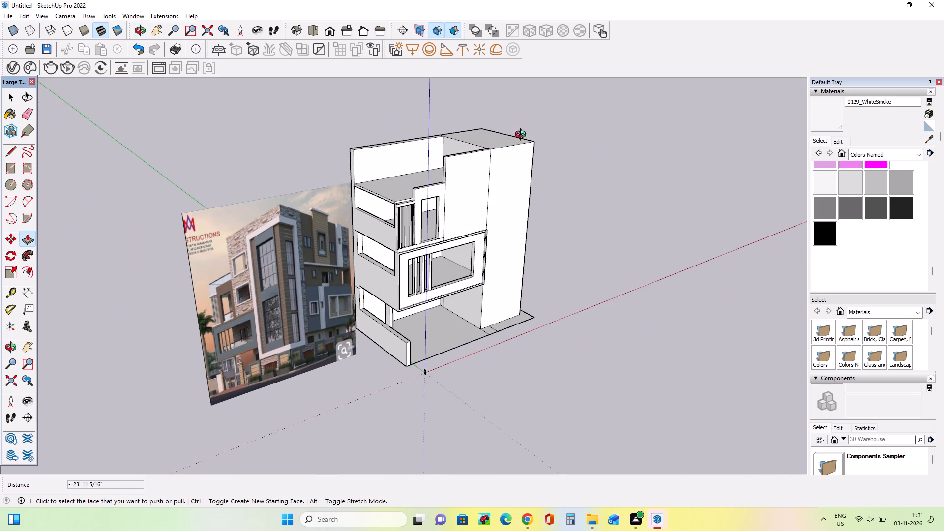
middle_drag(523, 136, 533, 154)
scroll(407, 159, up, 4)
middle_drag(408, 156, 409, 131)
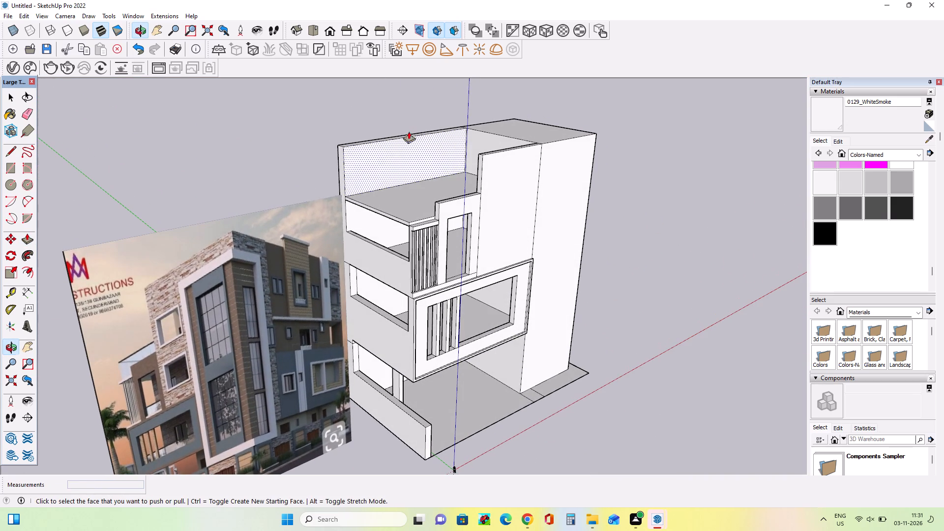
middle_drag(466, 218, 466, 245)
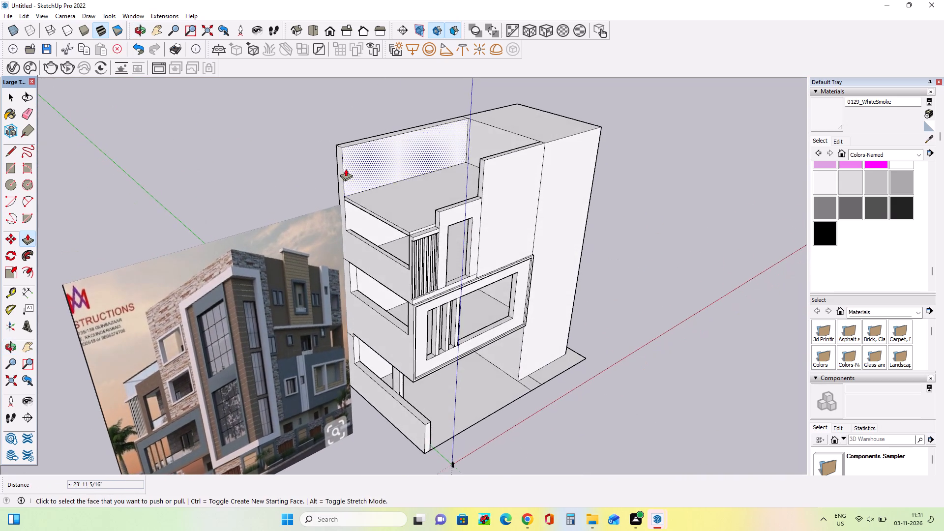
scroll(346, 169, up, 4)
middle_drag(416, 168, 386, 190)
scroll(524, 163, down, 4)
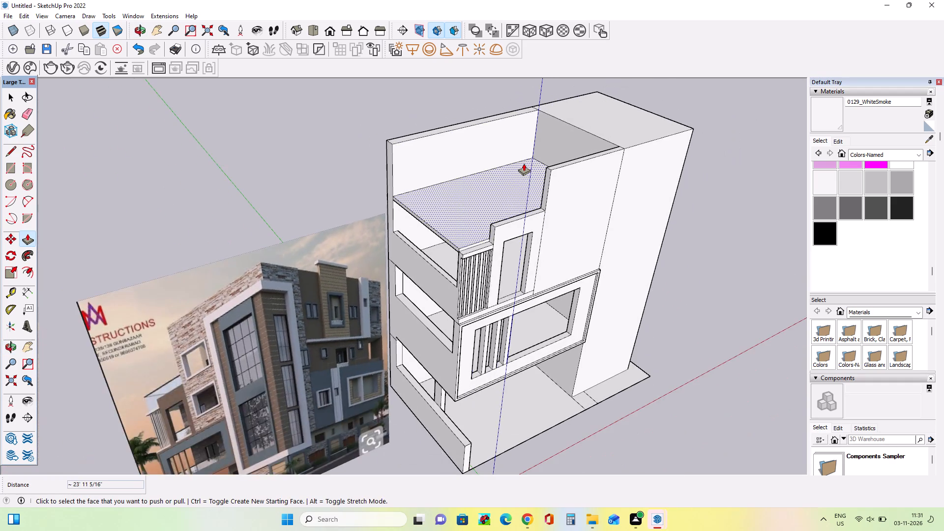
scroll(524, 163, down, 4)
middle_drag(580, 131, 373, 129)
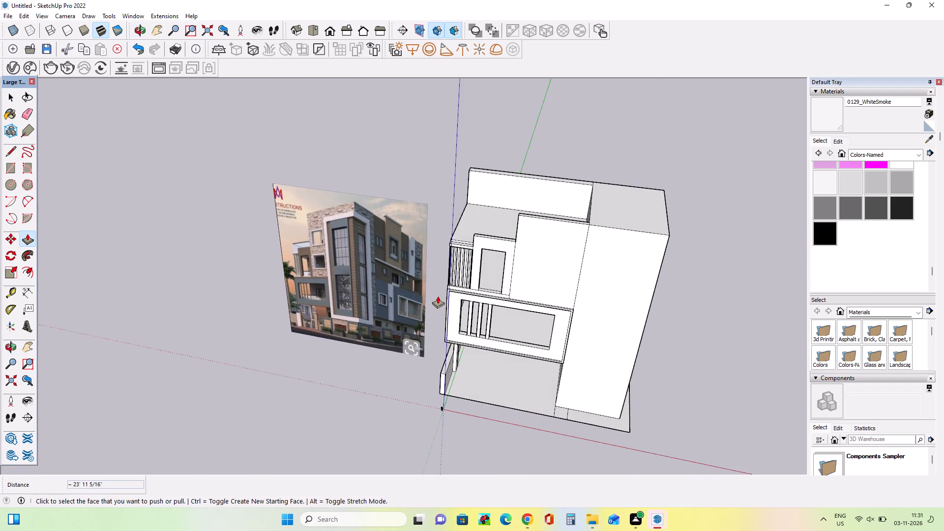
scroll(332, 226, up, 4)
middle_drag(331, 231, 488, 210)
scroll(201, 195, down, 8)
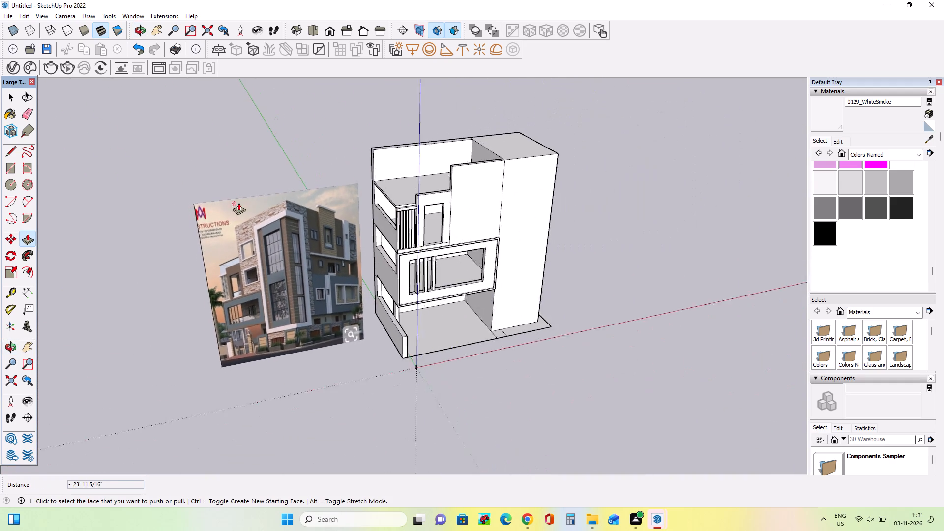
scroll(442, 130, up, 5)
middle_drag(398, 165, 402, 175)
scroll(358, 196, up, 1)
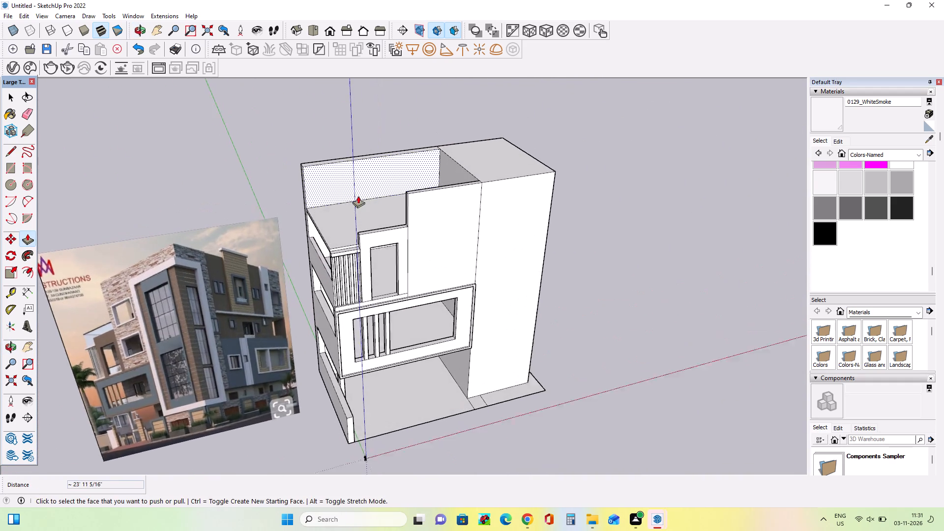
scroll(358, 196, up, 2)
middle_drag(358, 196, 355, 154)
scroll(355, 154, down, 4)
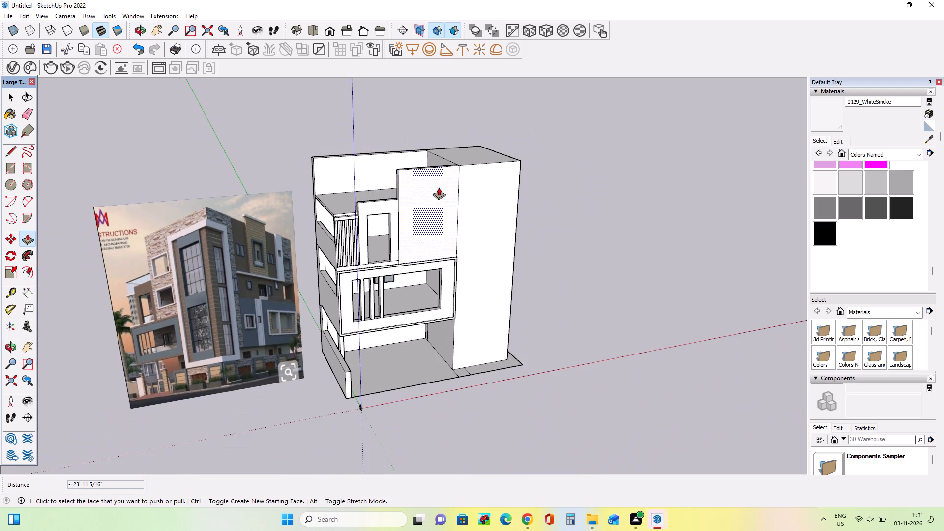
middle_drag(439, 187, 434, 210)
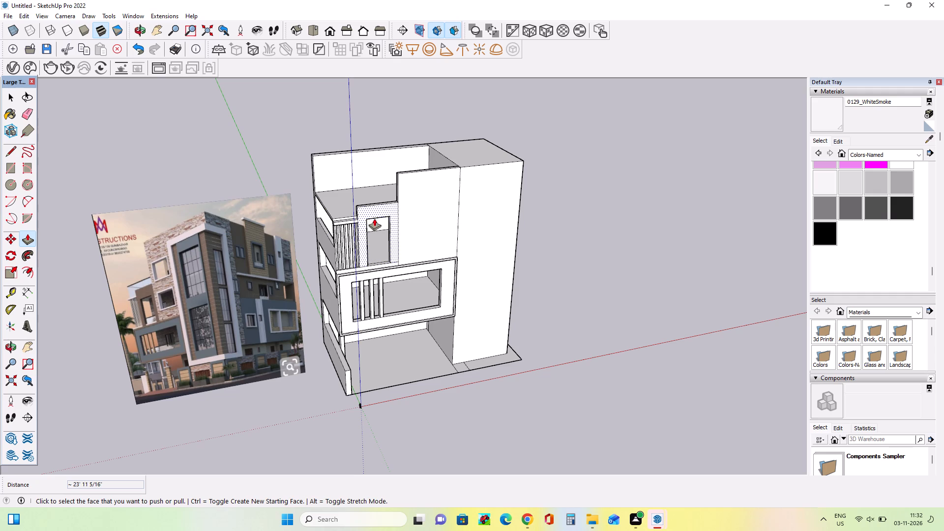
middle_drag(446, 177, 443, 213)
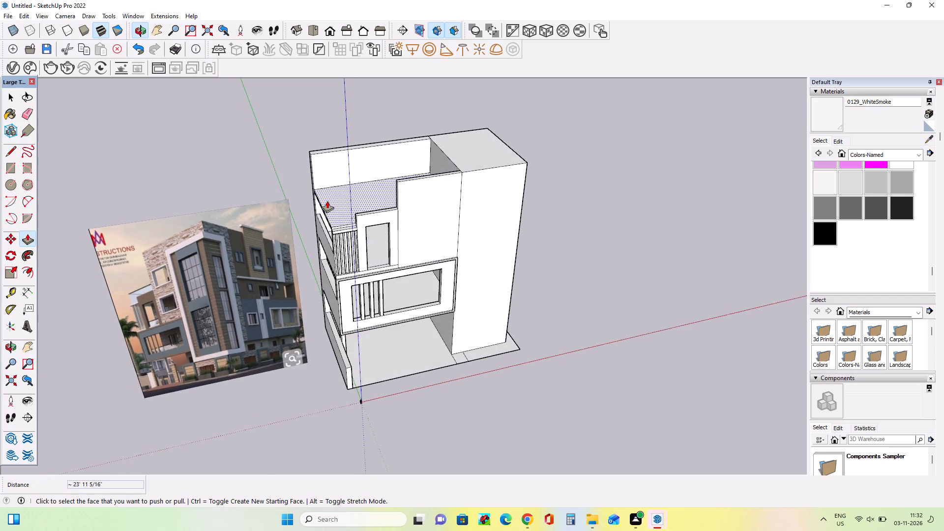
scroll(327, 201, up, 2)
middle_drag(330, 197, 354, 153)
scroll(396, 189, down, 5)
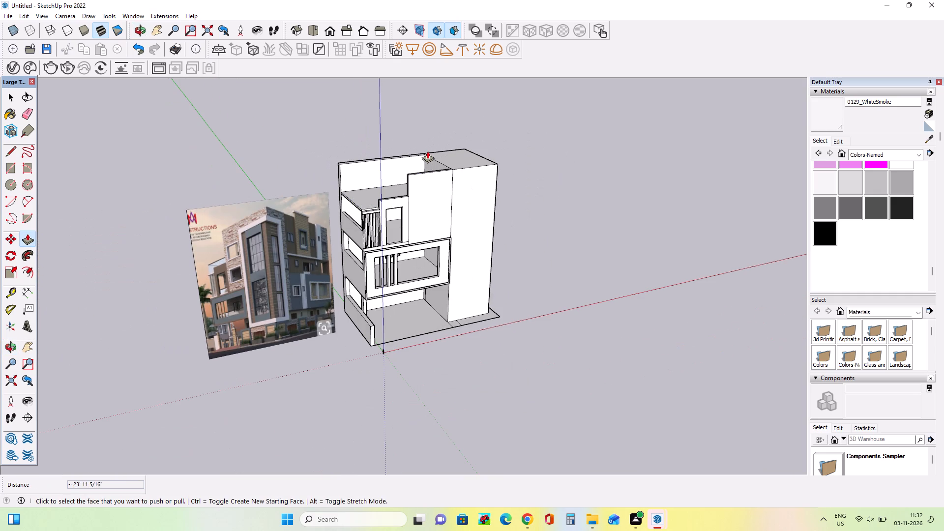
scroll(427, 151, up, 2)
middle_drag(427, 151, 428, 155)
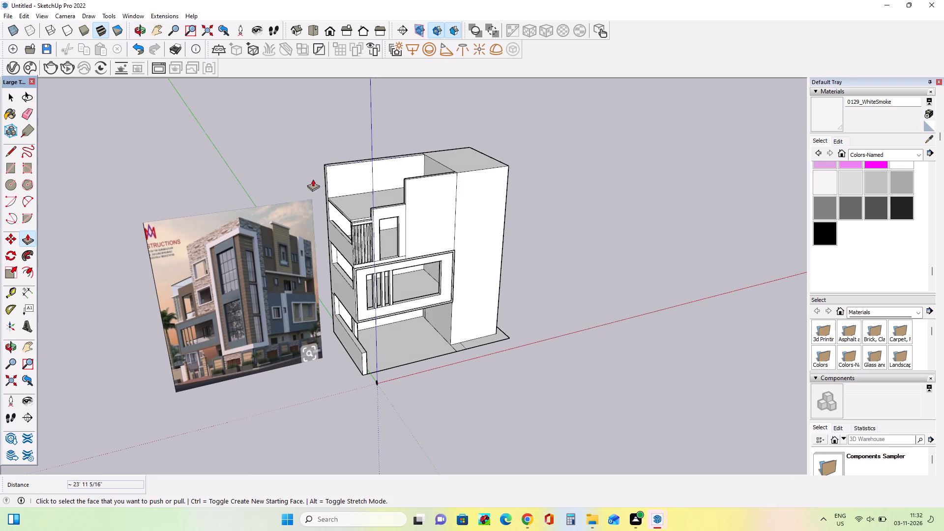
scroll(313, 179, up, 3)
middle_drag(371, 182, 374, 189)
scroll(372, 213, up, 3)
middle_drag(431, 209, 402, 213)
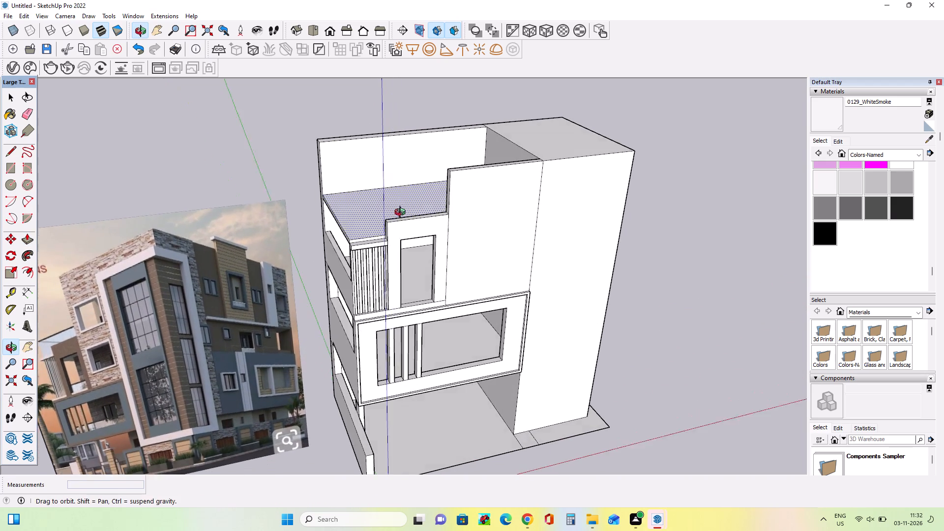
middle_drag(402, 213, 395, 216)
scroll(466, 208, down, 2)
middle_drag(416, 196, 428, 156)
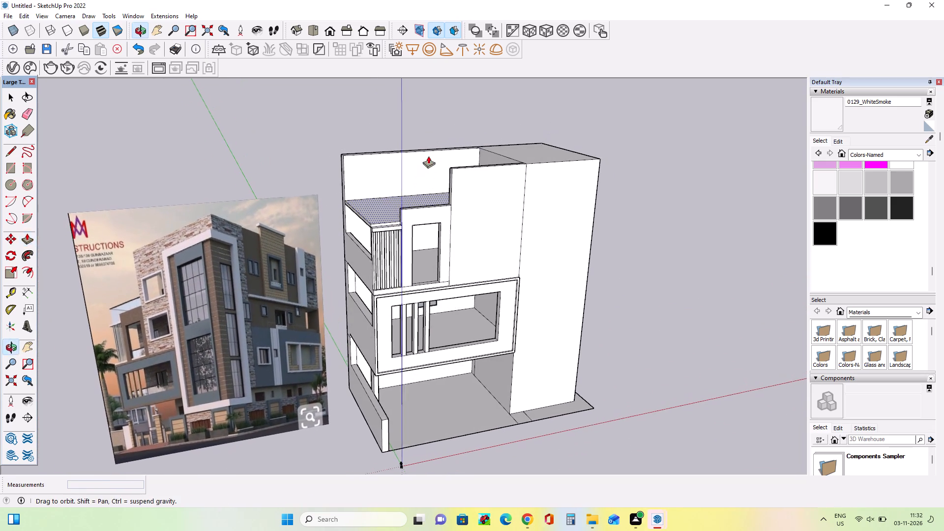
middle_drag(443, 191, 433, 197)
Examine the stepped front wall and its junction with the tower roof from the front and above, comparing with the reference image.
scroll(454, 183, up, 2)
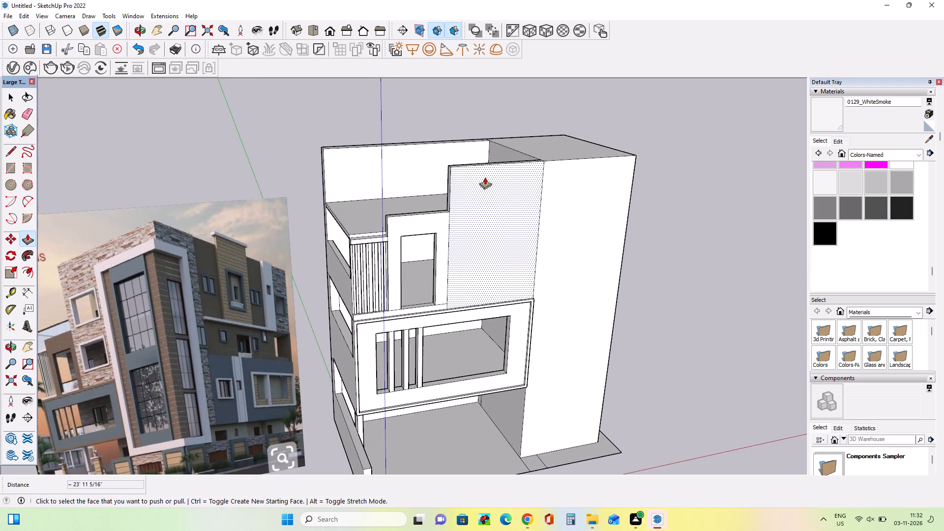
middle_drag(471, 181, 458, 188)
middle_drag(512, 165, 431, 194)
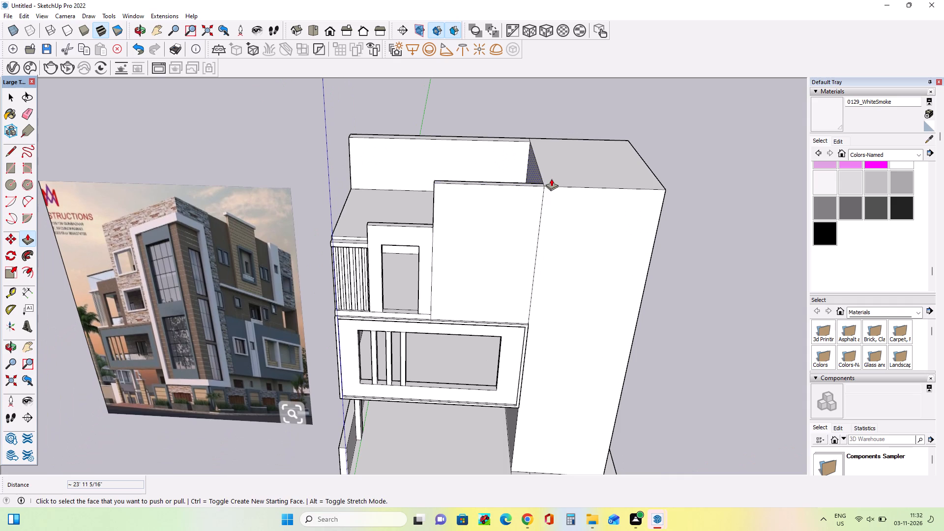
middle_click(547, 177)
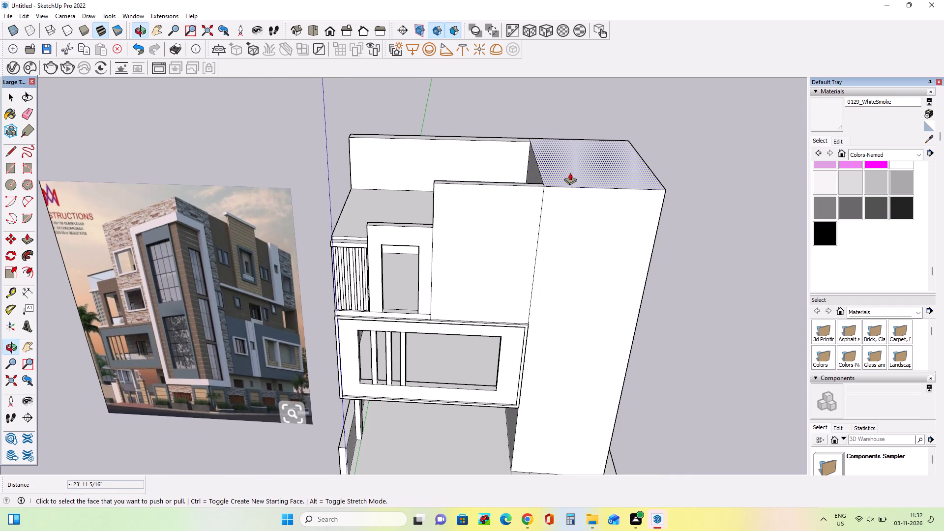
middle_drag(570, 173, 564, 131)
middle_drag(557, 149, 559, 160)
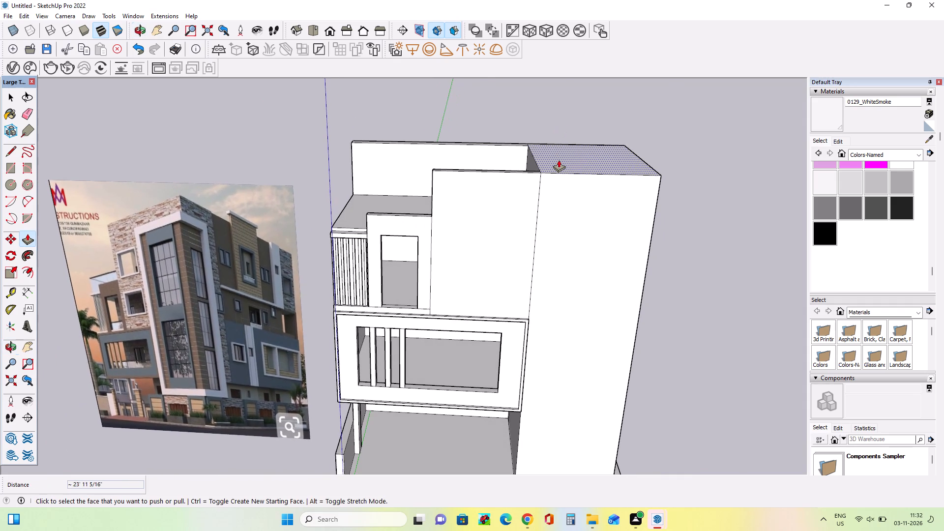
middle_drag(559, 160, 546, 171)
scroll(545, 166, down, 4)
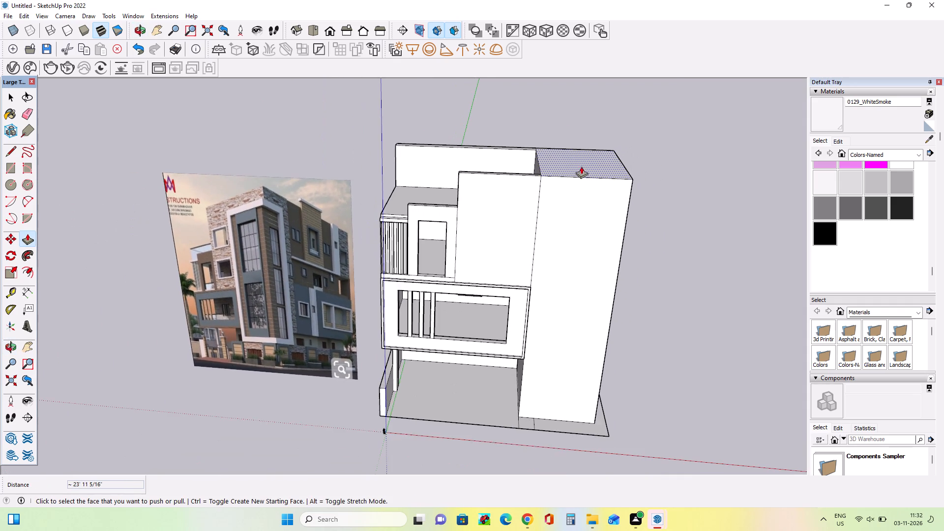
middle_drag(590, 166, 614, 92)
scroll(614, 92, down, 1)
scroll(582, 132, up, 4)
middle_drag(585, 145, 594, 163)
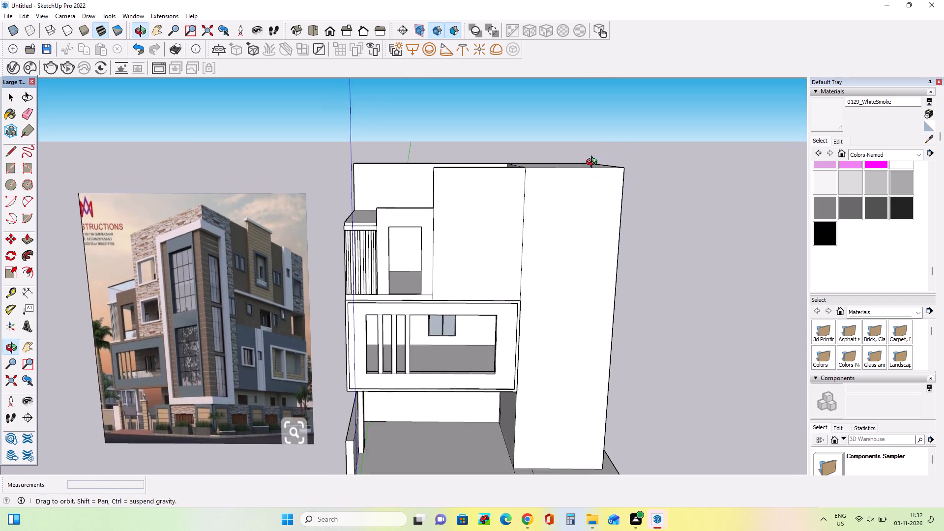
middle_drag(594, 163, 593, 177)
Push/Pull the top of the tall stepped front wall up above the tower roof by 10' 4 3/4", plus a further 5' 7 7/16".
middle_drag(520, 172, 524, 216)
scroll(508, 181, up, 6)
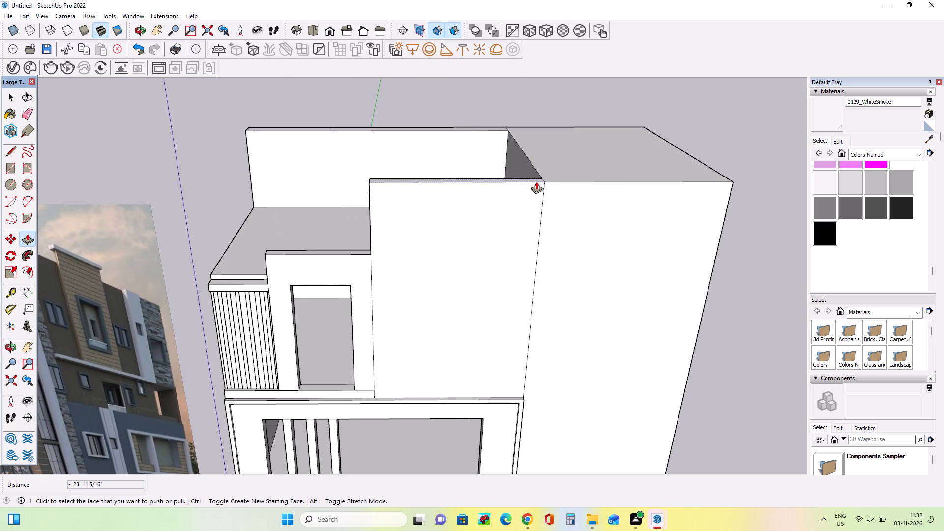
drag(536, 181, 540, 152)
middle_drag(582, 180, 515, 181)
scroll(515, 181, down, 3)
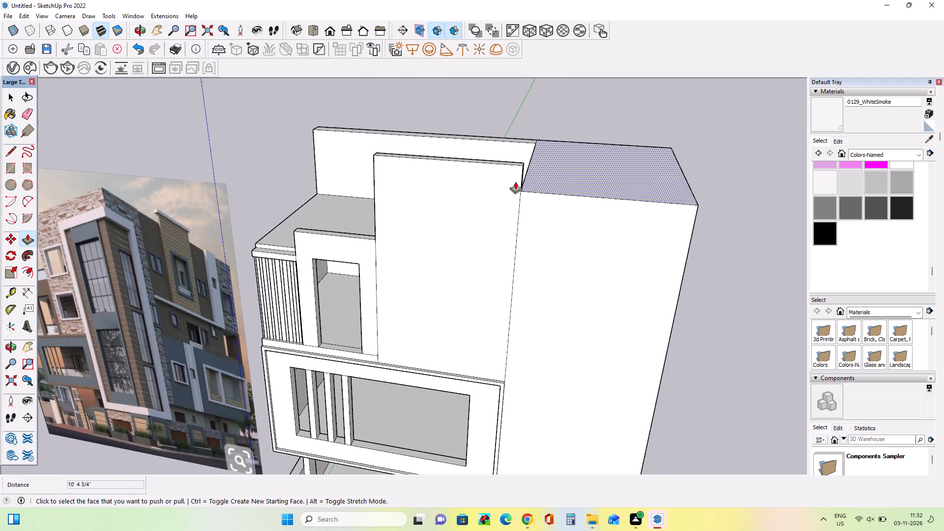
scroll(515, 181, down, 3)
middle_drag(517, 181, 555, 181)
scroll(557, 174, up, 3)
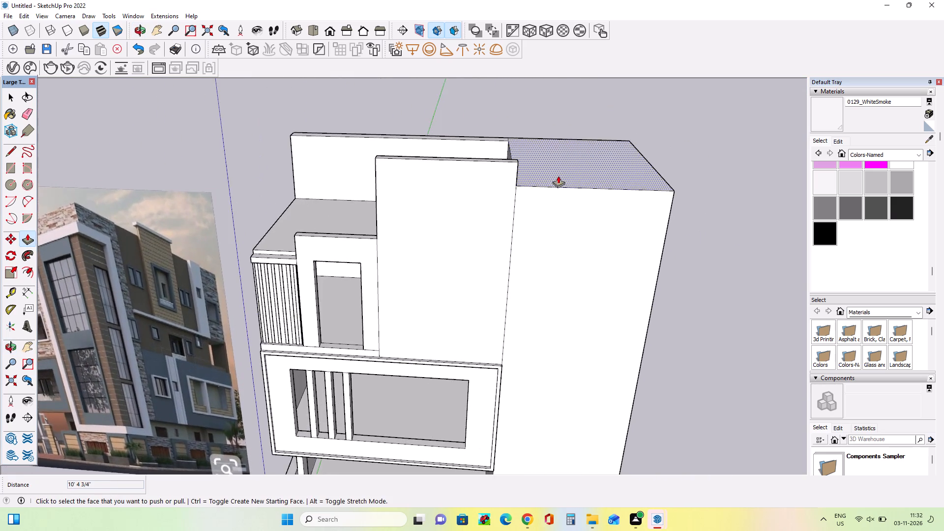
middle_drag(569, 186, 452, 207)
drag(463, 188, 464, 182)
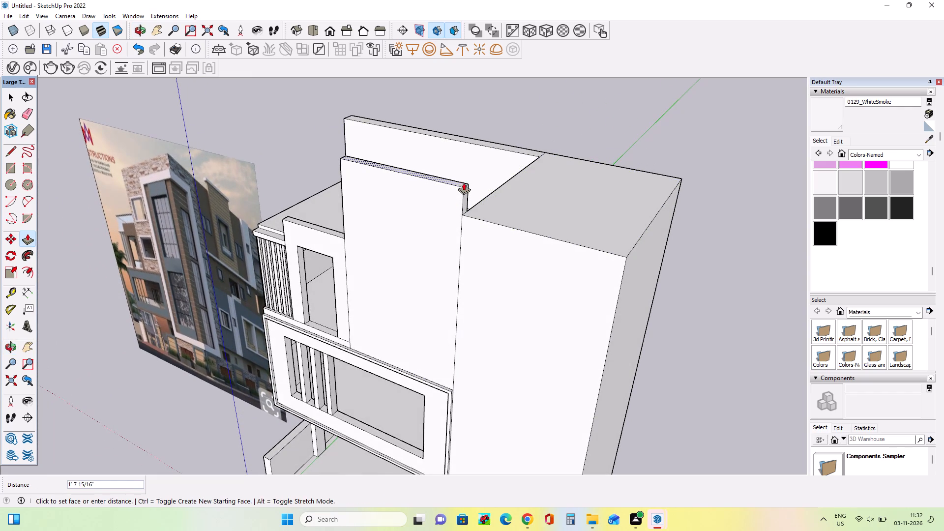
drag(464, 182, 467, 175)
scroll(489, 191, down, 4)
middle_drag(506, 191, 503, 133)
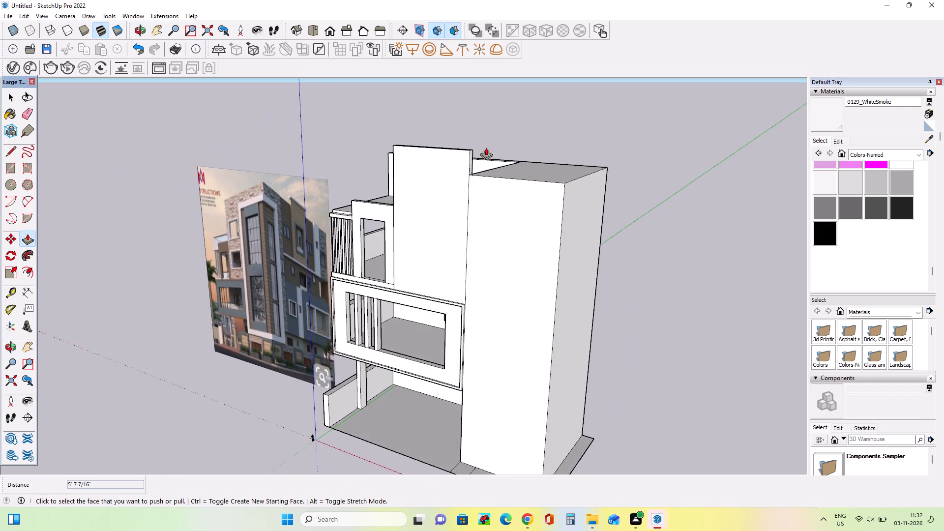
Push/Pull the raised front wall's end face along the tower's front edge by about 65' 5 3/4" to the tower's far side.
scroll(468, 164, up, 3)
drag(473, 168, 507, 186)
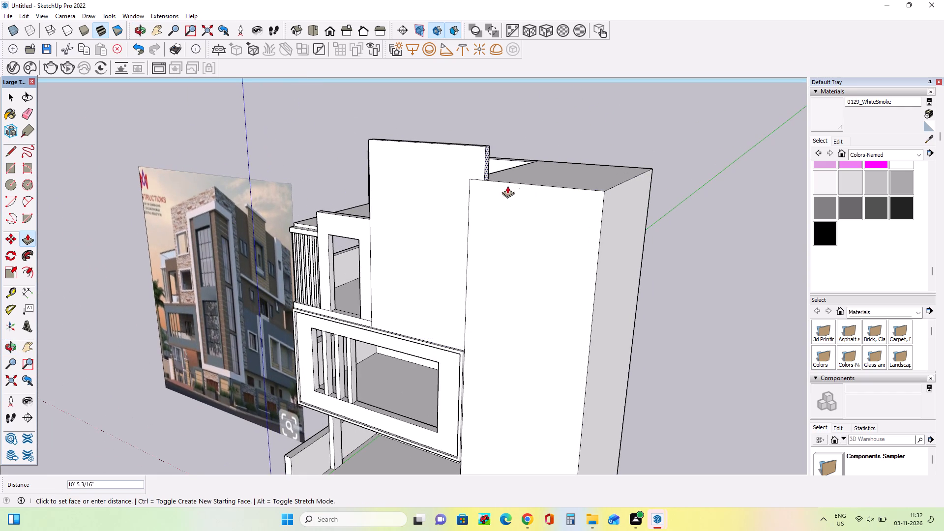
drag(507, 186, 604, 205)
scroll(530, 213, down, 8)
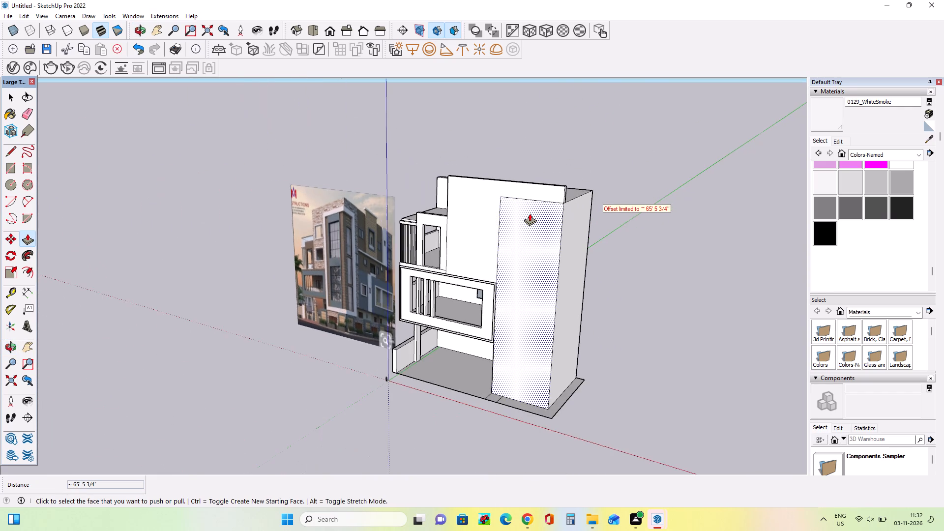
Draw a rectangle about 16' by 3' 5 5/16" on the raised front wall's inner face, at the tower's outer end.
middle_drag(555, 220, 598, 149)
scroll(482, 171, up, 4)
middle_drag(501, 191, 512, 204)
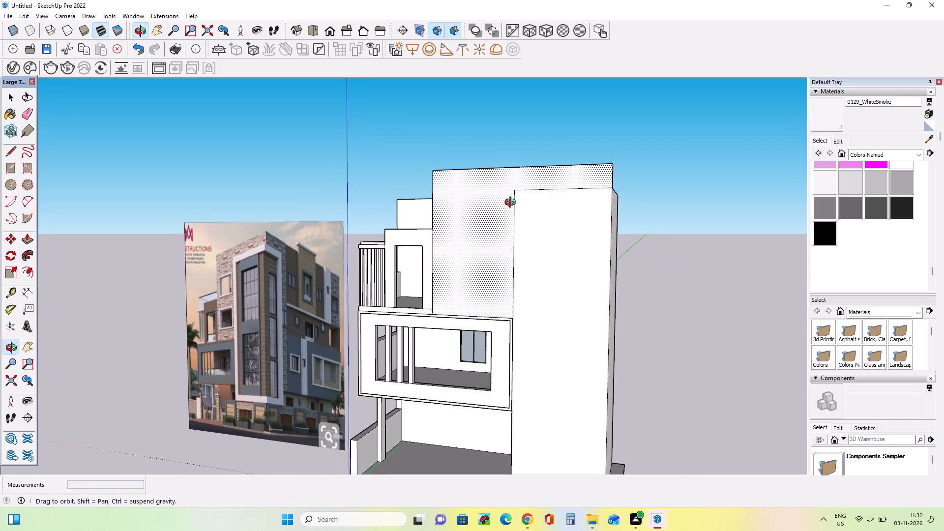
middle_drag(512, 204, 486, 189)
middle_drag(481, 186, 334, 199)
middle_drag(622, 220, 272, 250)
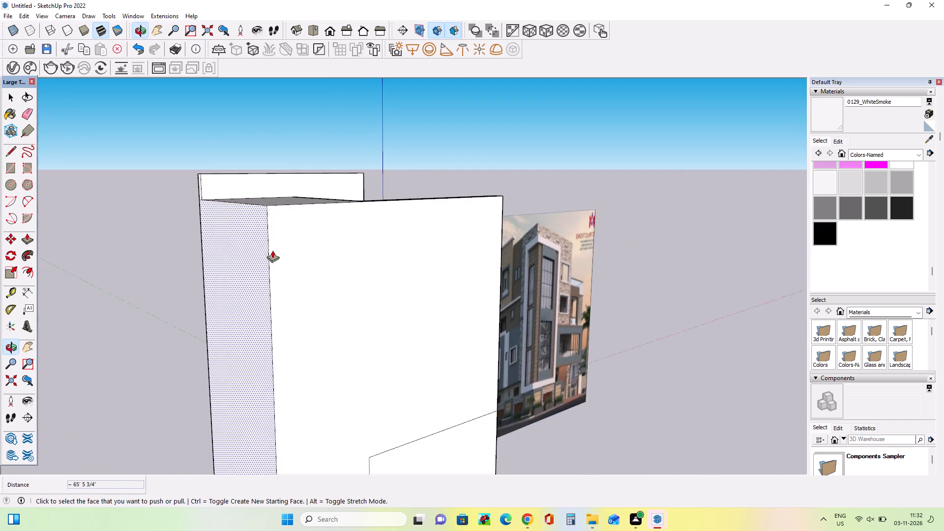
scroll(212, 210, up, 4)
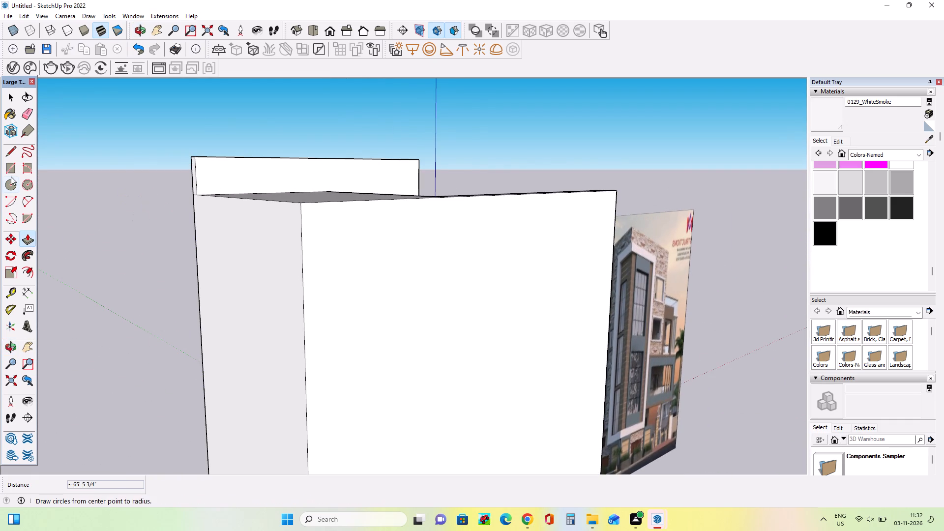
click(10, 173)
scroll(206, 184, up, 4)
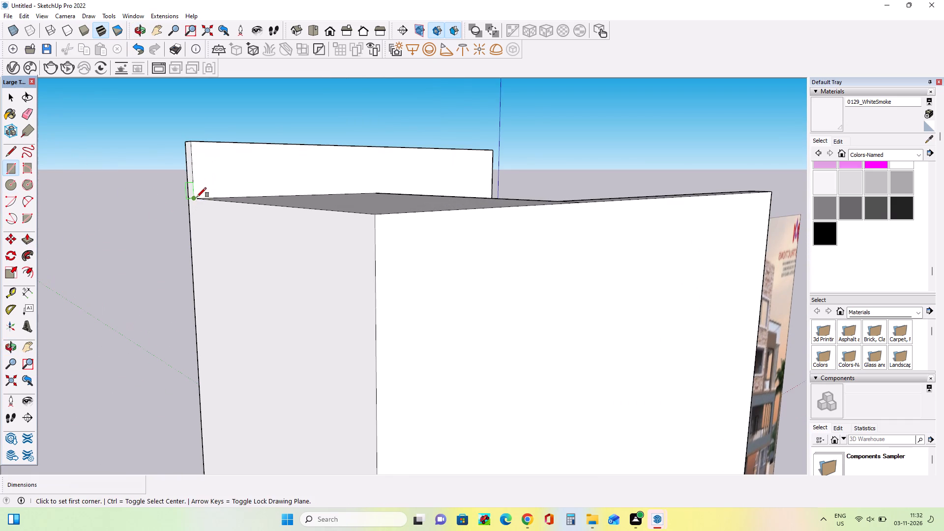
click(197, 197)
click(203, 141)
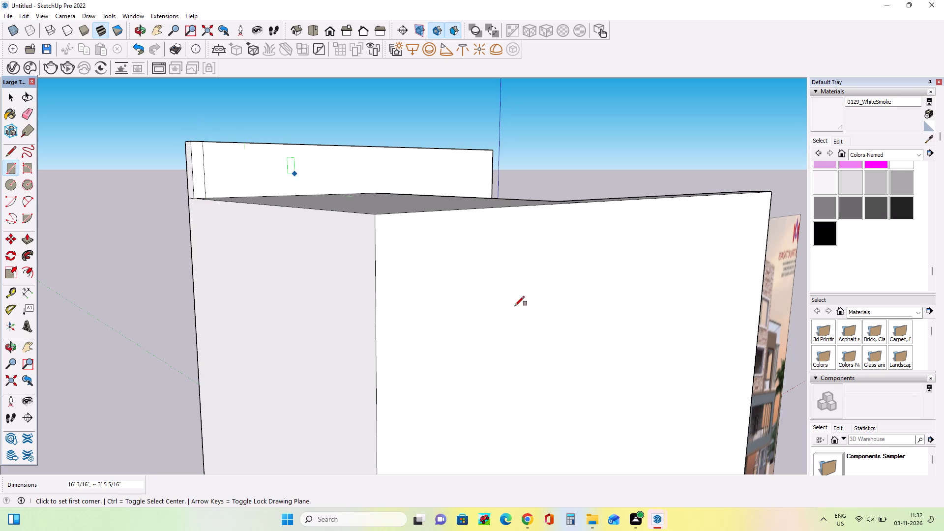
Push/Pull the new rectangle by about 84' 7 15/16" along the tower roof's outer side to the rear corner.
middle_drag(394, 251, 407, 257)
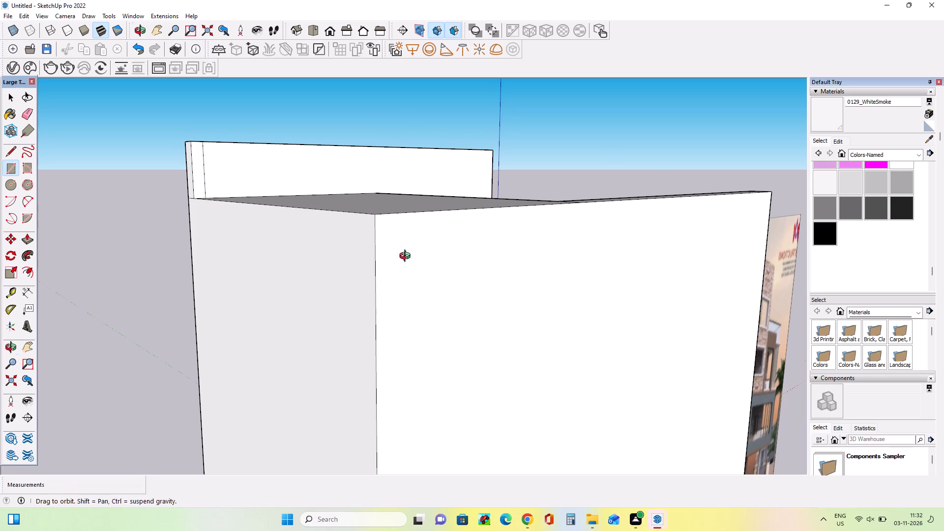
middle_drag(407, 257, 409, 261)
middle_drag(380, 247, 381, 255)
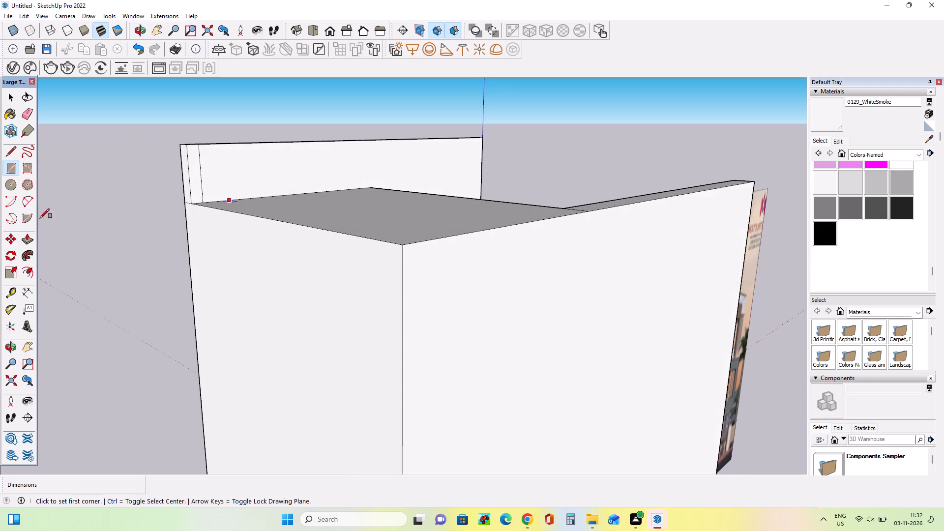
click(20, 239)
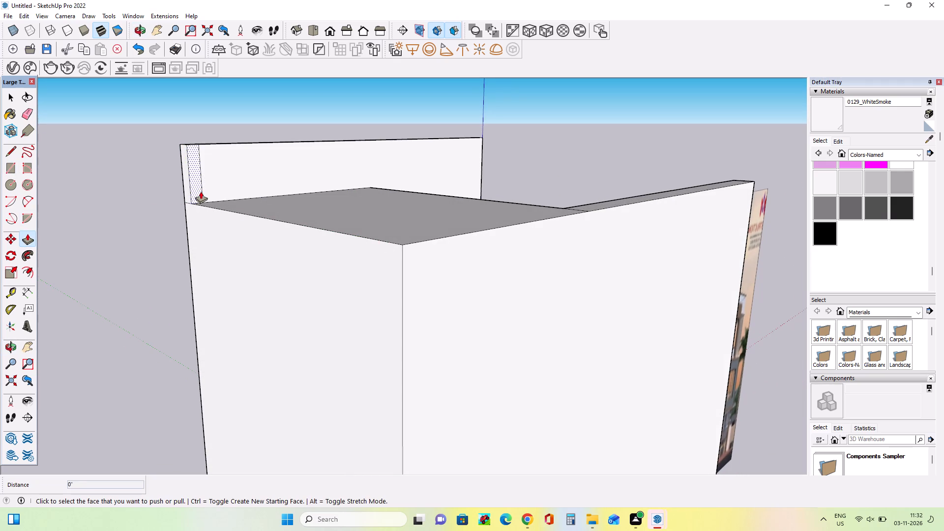
drag(201, 191, 419, 303)
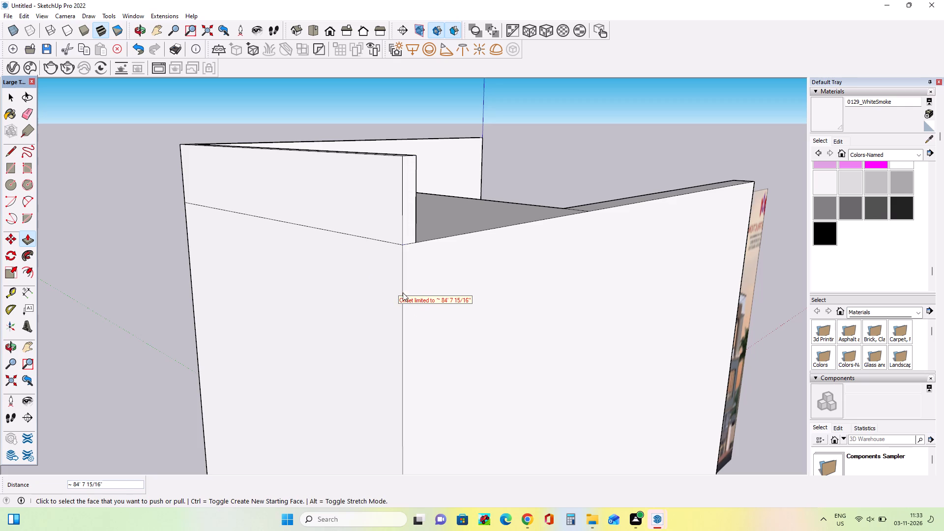
Examine the tower roof's side parapet, its junction with the front wall and the terrace from several angles.
scroll(315, 247, down, 9)
middle_drag(468, 270, 101, 317)
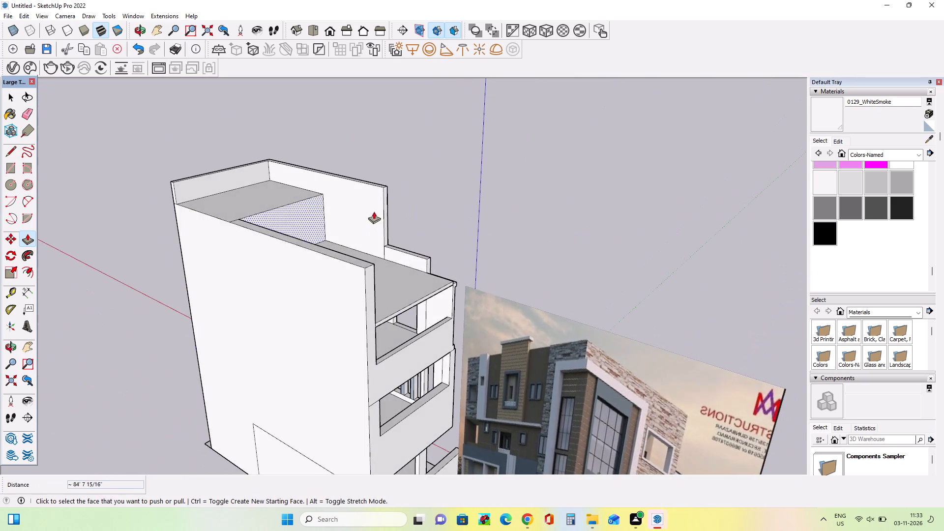
middle_drag(370, 215, 269, 289)
scroll(223, 167, up, 3)
middle_drag(302, 212, 278, 144)
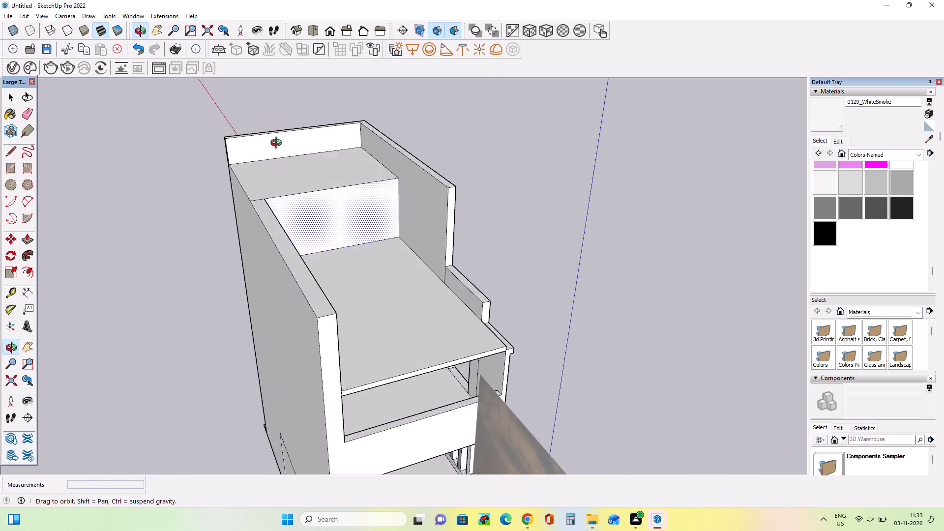
middle_drag(278, 144, 235, 149)
scroll(285, 158, up, 3)
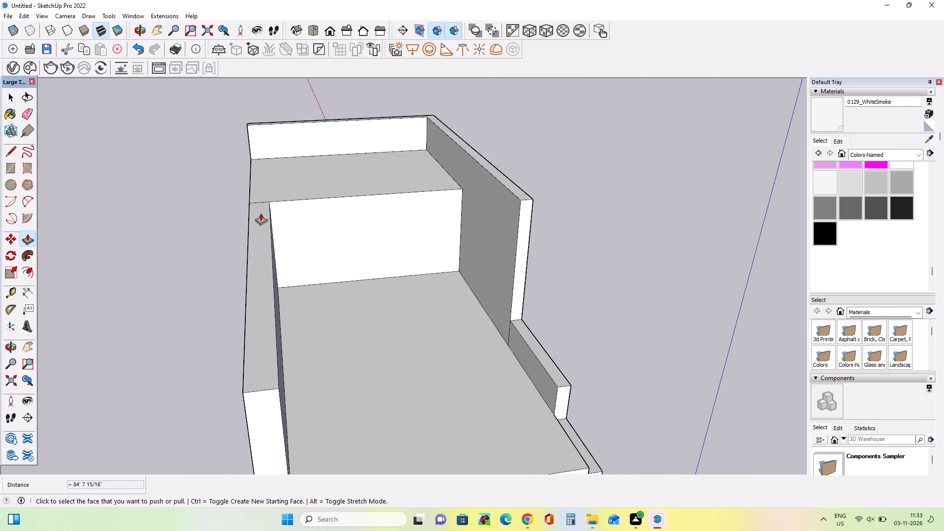
middle_drag(326, 219, 75, 225)
middle_drag(374, 182, 362, 138)
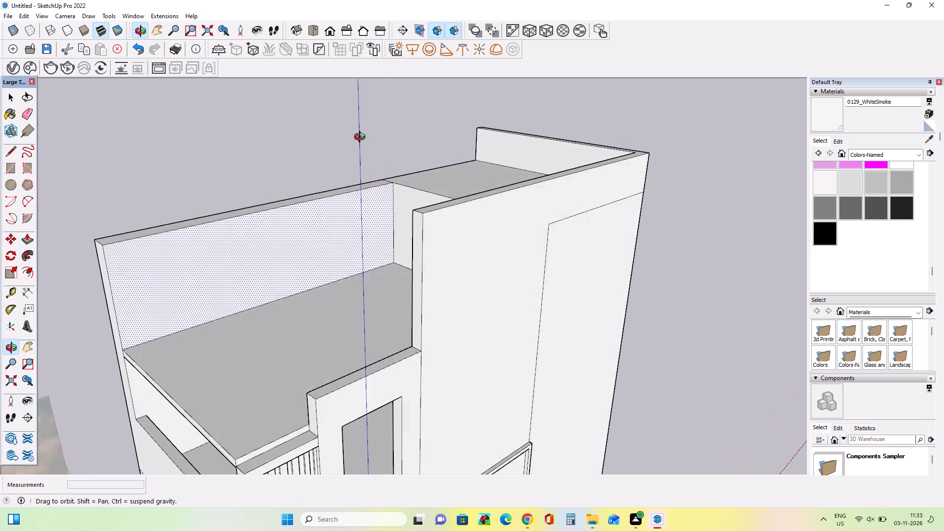
middle_drag(362, 138, 362, 133)
middle_drag(471, 190, 505, 281)
scroll(440, 211, down, 5)
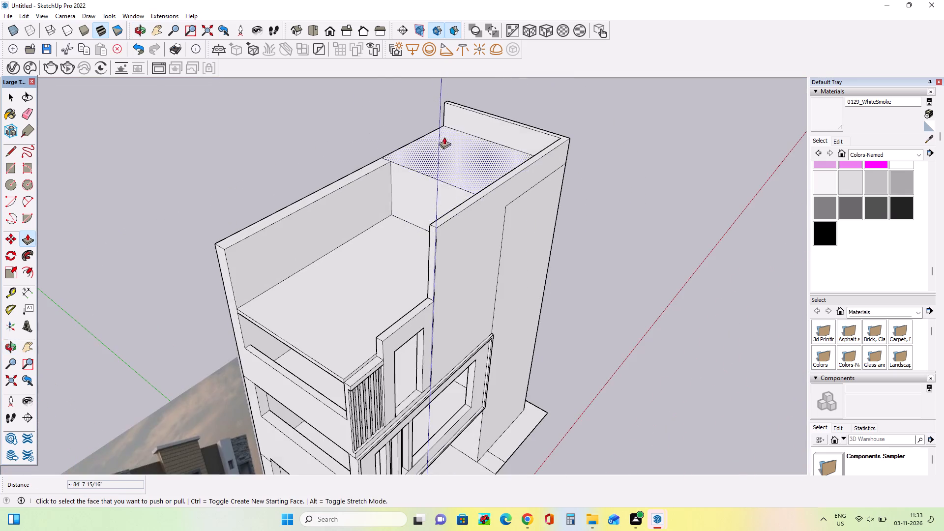
Draw a narrow full-height rectangle at the side parapet's rear end and Push/Pull it about 62' 1/2" along the tower's rear edge.
scroll(444, 87, up, 7)
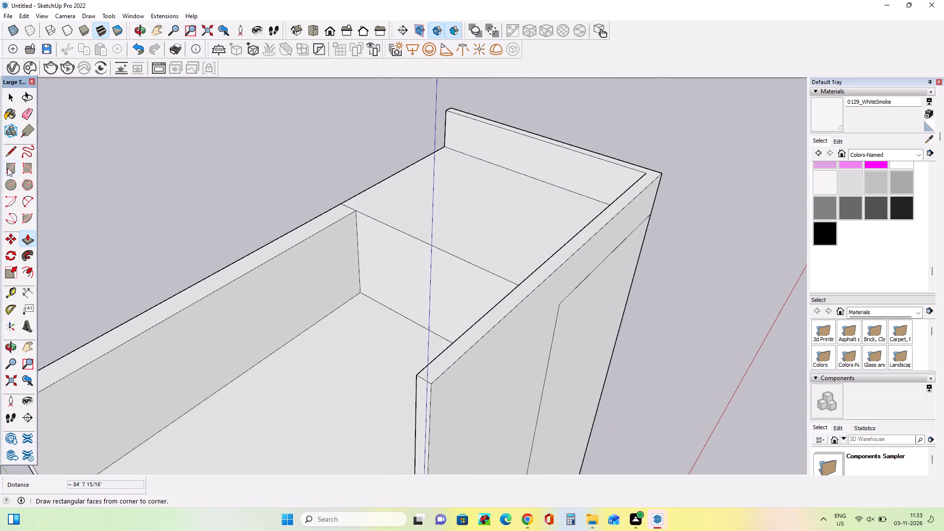
click(7, 168)
click(444, 148)
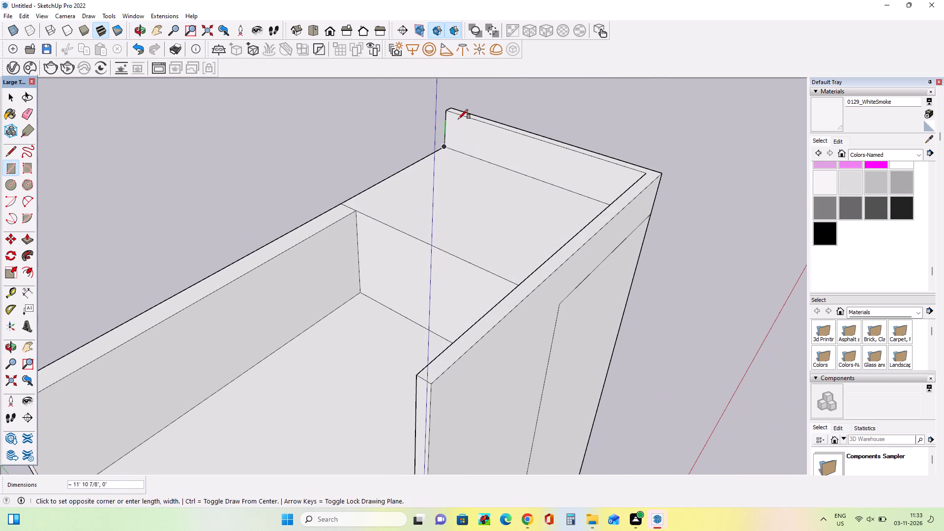
click(461, 115)
middle_drag(481, 158, 541, 136)
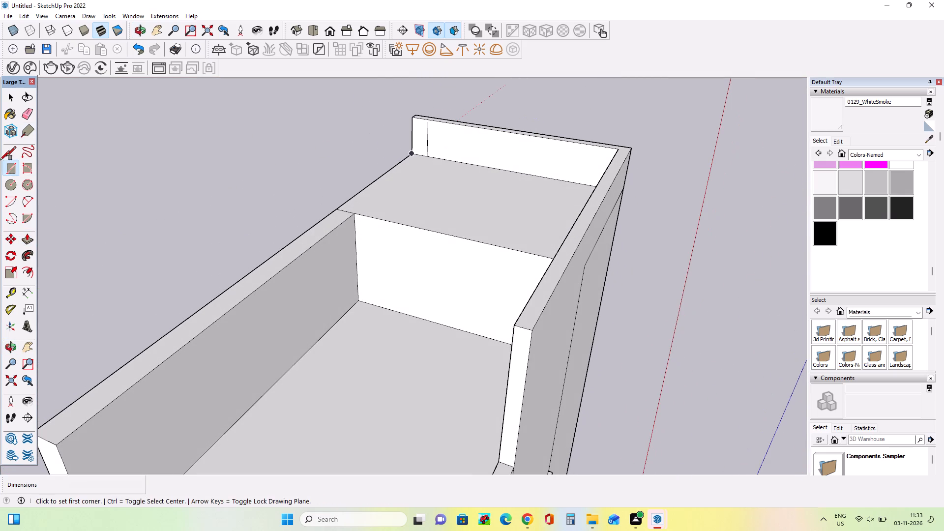
click(27, 238)
drag(418, 138, 353, 213)
Push/Pull the rear parapet's inner face by about 77' 4 1/4" up to the front wall, filling the tower roof recess.
scroll(402, 246, up, 1)
middle_drag(401, 238, 299, 127)
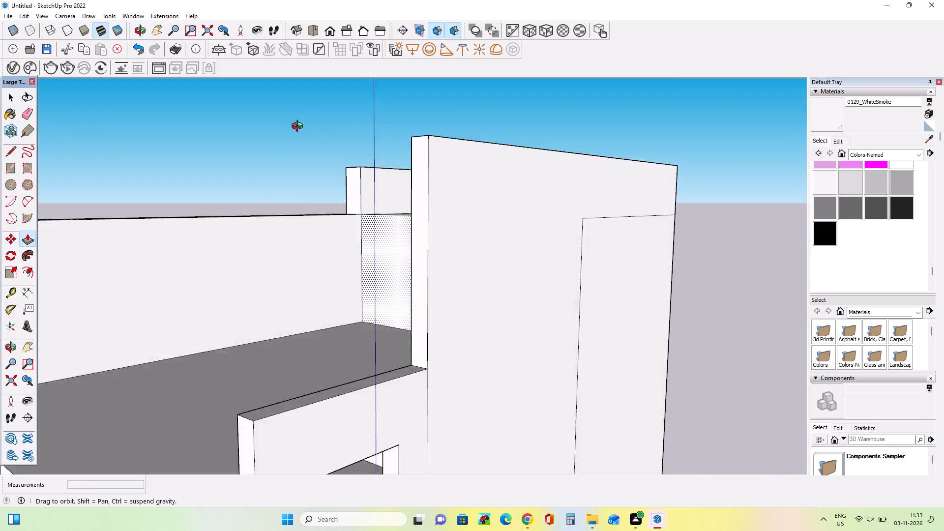
middle_drag(299, 127, 286, 151)
scroll(301, 177, down, 9)
scroll(656, 227, down, 4)
middle_drag(656, 228, 651, 247)
scroll(651, 247, down, 4)
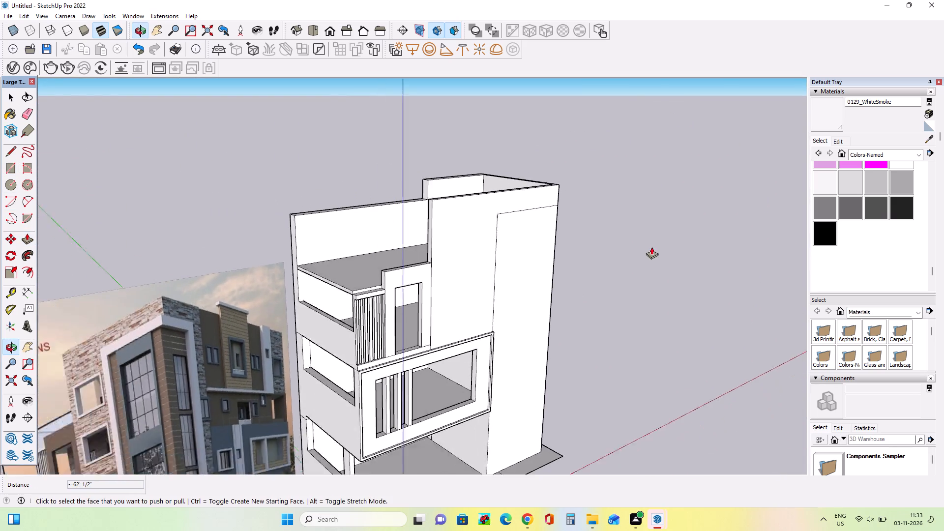
middle_drag(599, 249, 561, 278)
middle_drag(550, 274, 526, 282)
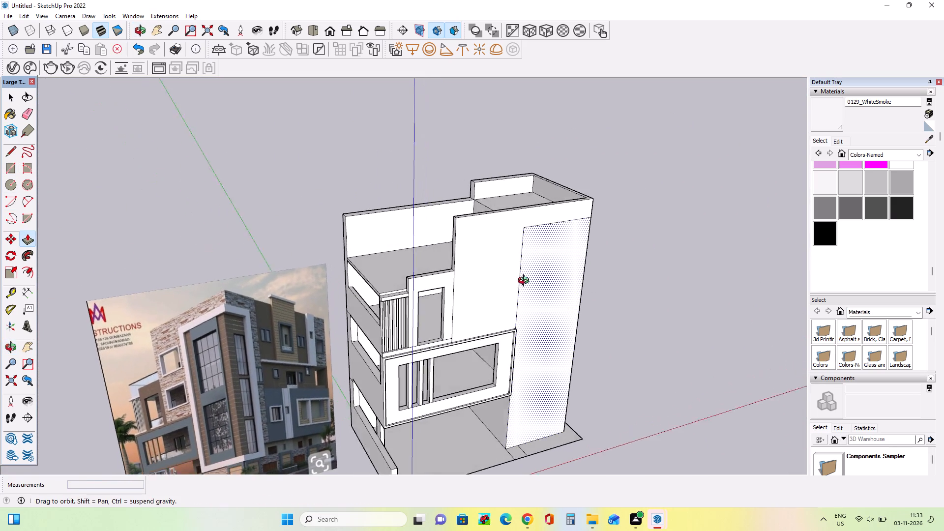
middle_drag(526, 282, 391, 313)
middle_drag(619, 267, 552, 267)
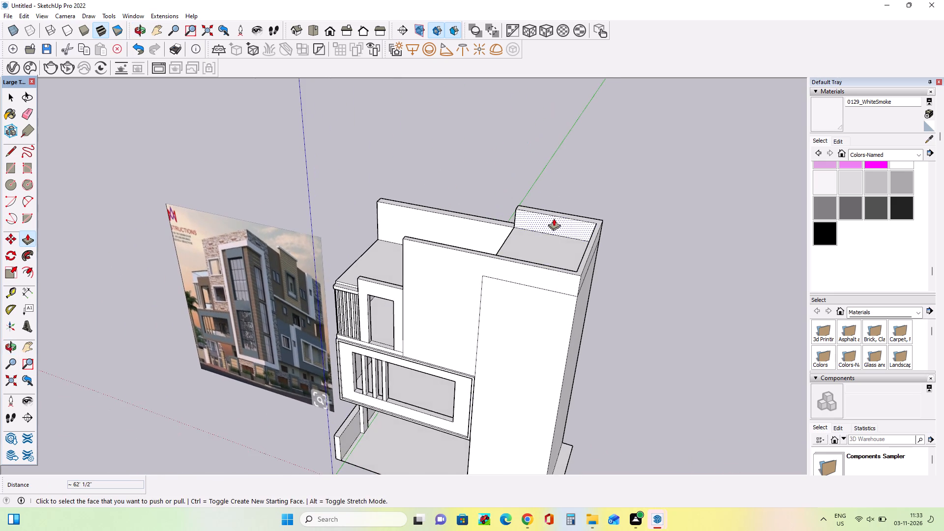
scroll(554, 213, up, 2)
drag(558, 226, 540, 291)
Push/Pull the filled tower's top face upward by 6' 2 5/8".
middle_drag(527, 277, 631, 160)
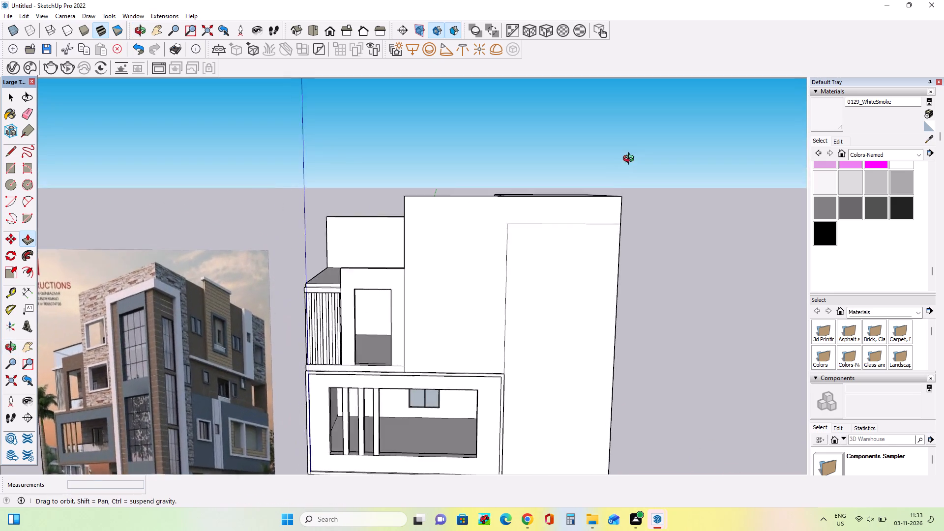
middle_drag(631, 160, 643, 133)
scroll(532, 200, down, 9)
middle_drag(569, 236, 574, 282)
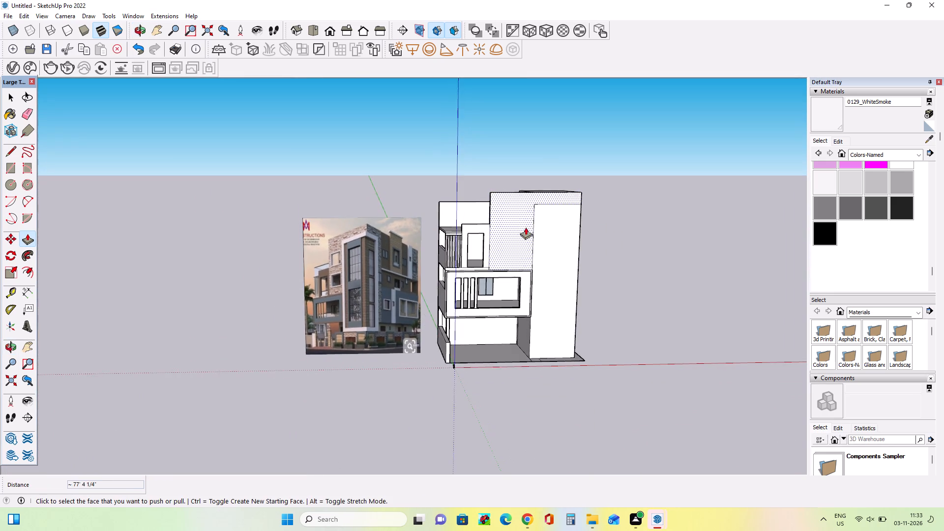
scroll(531, 213, up, 4)
middle_drag(560, 210, 564, 223)
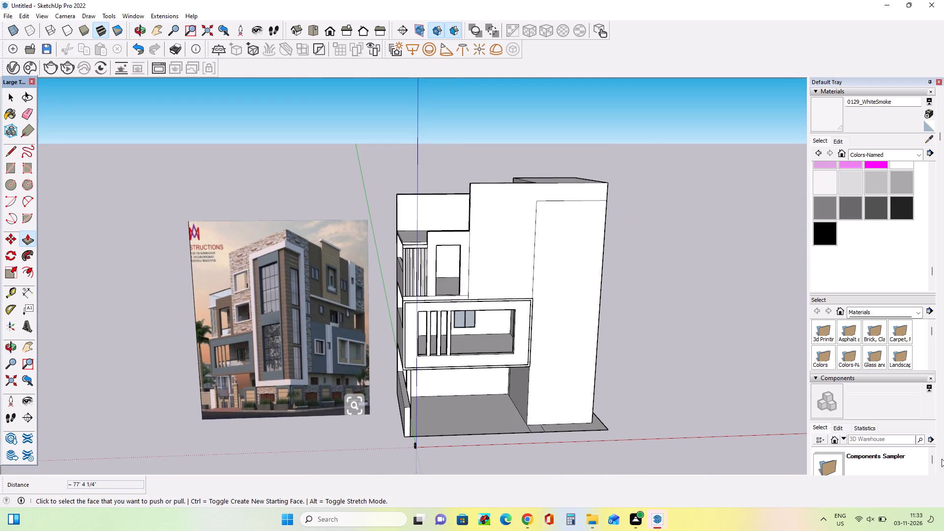
middle_drag(546, 229, 546, 240)
scroll(511, 257, up, 2)
middle_drag(512, 258, 508, 258)
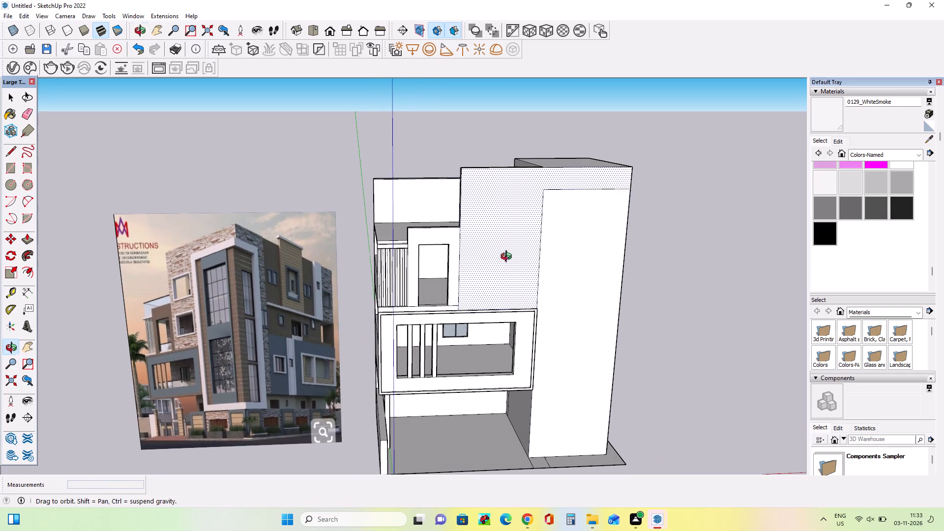
middle_drag(508, 258, 455, 265)
drag(562, 166, 564, 158)
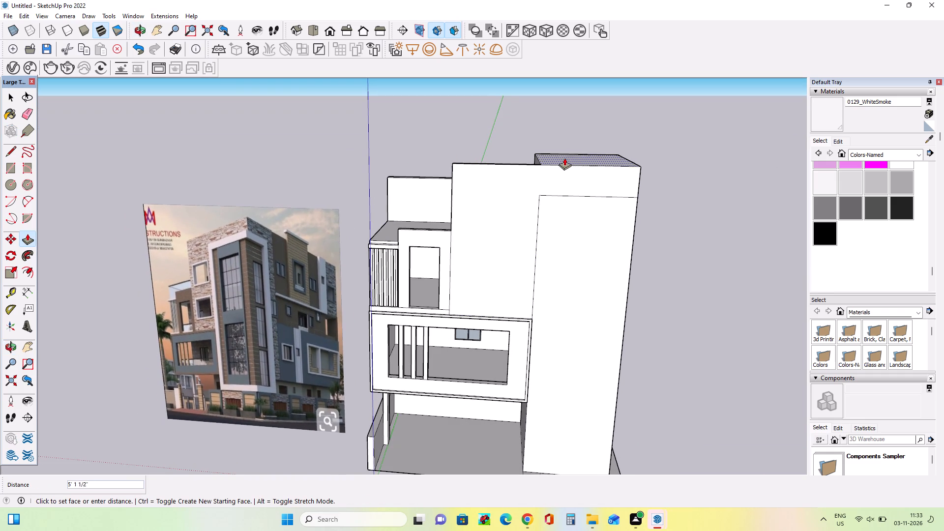
drag(564, 158, 565, 157)
Draw a window rectangle on the tall front wall between the narrow upper opening and the projecting tower, just above the framed balcony.
middle_drag(562, 197, 609, 126)
scroll(562, 129, up, 1)
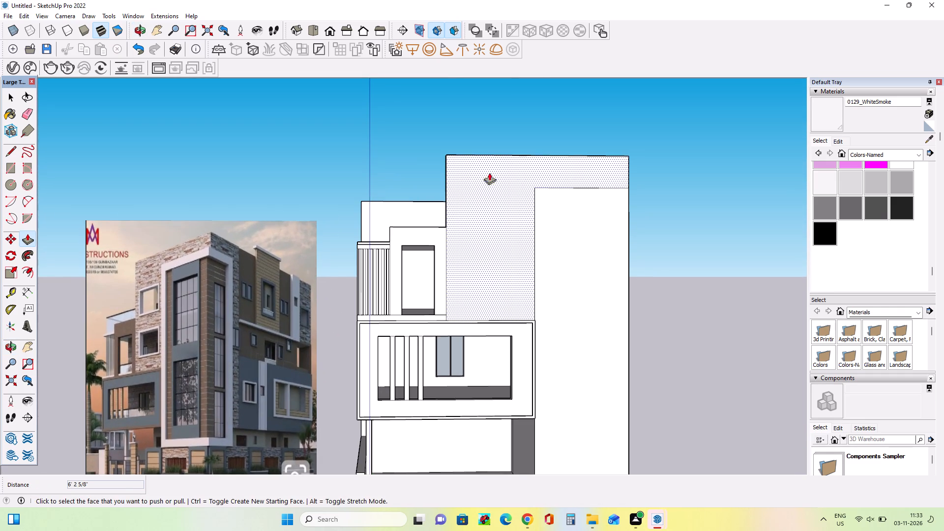
middle_drag(520, 177, 520, 173)
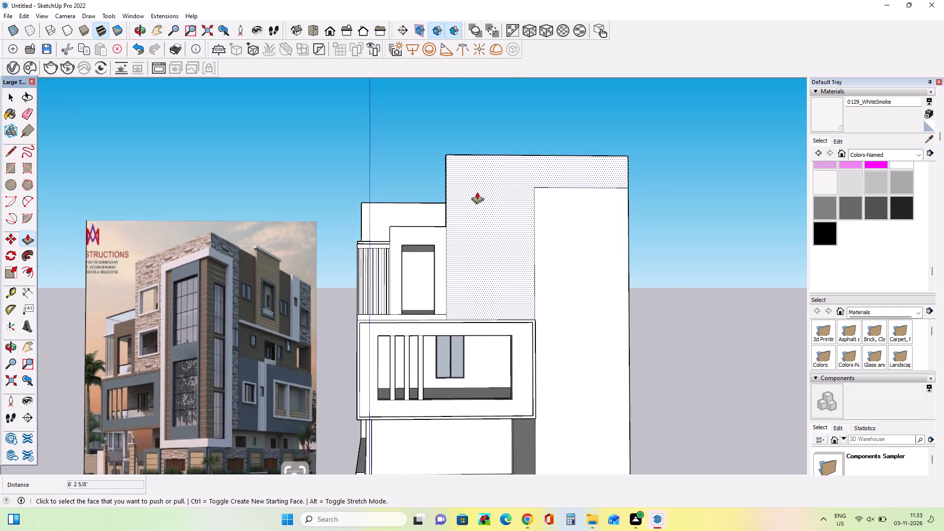
scroll(477, 192, up, 2)
scroll(477, 192, down, 6)
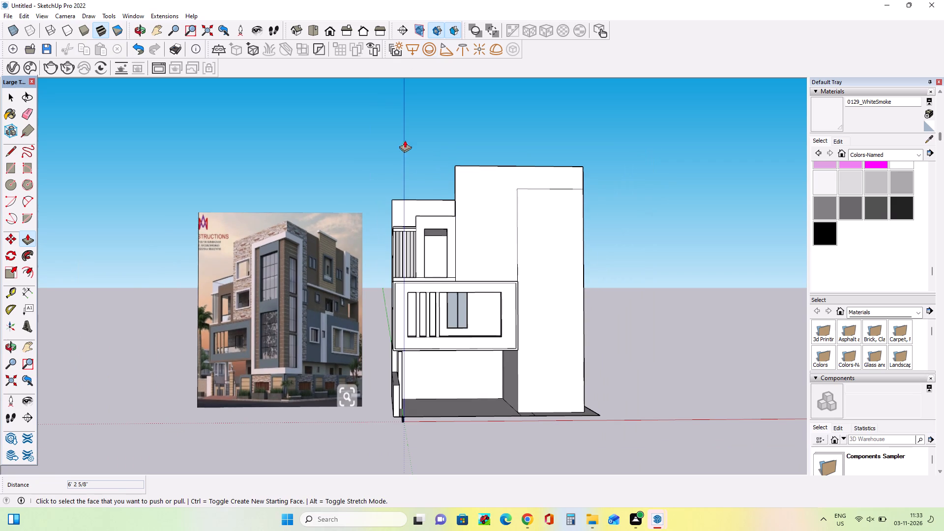
scroll(552, 231, up, 3)
middle_drag(561, 235, 564, 239)
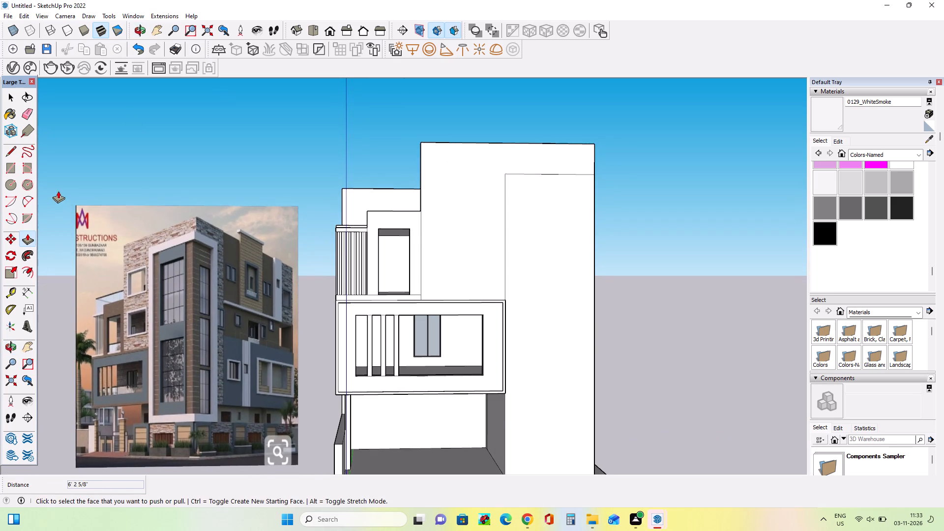
click(5, 168)
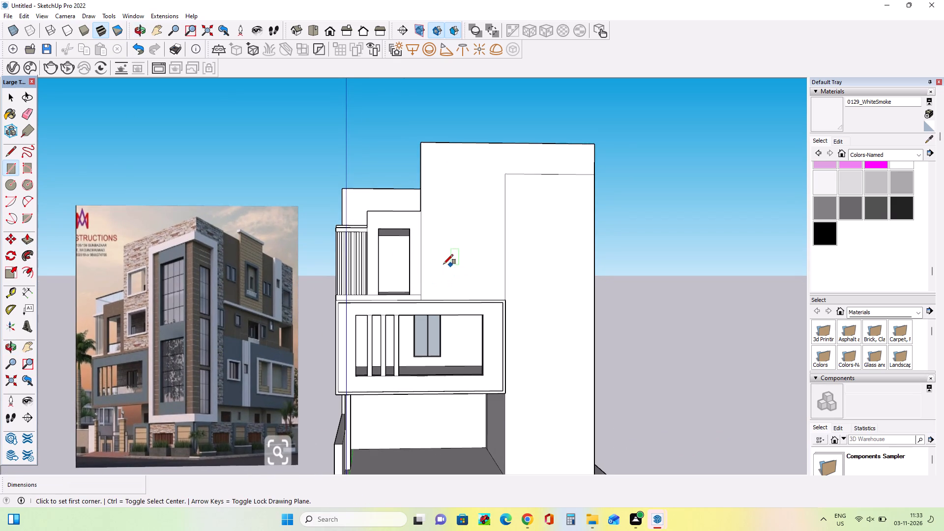
click(436, 272)
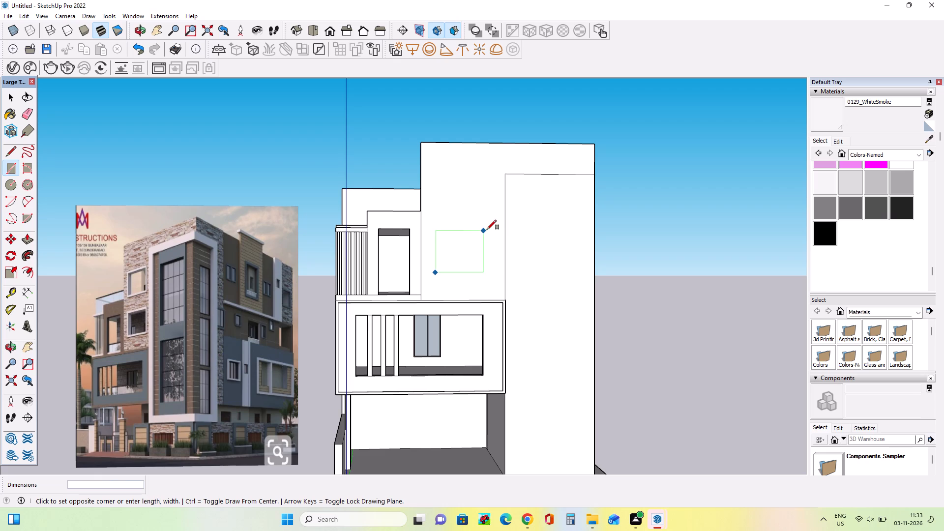
click(487, 230)
Draw a second window rectangle, about 36' by 28', directly above the first one on the tall front wall.
middle_drag(503, 263, 516, 312)
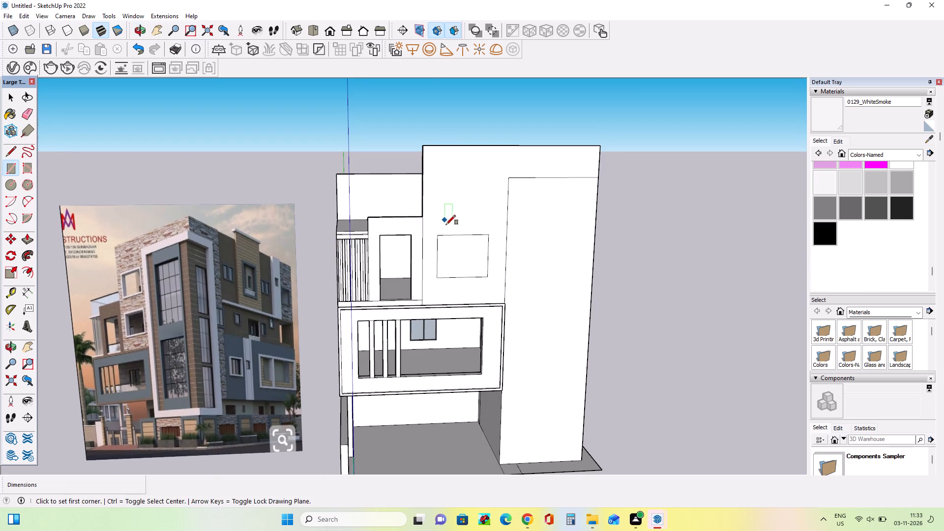
click(492, 223)
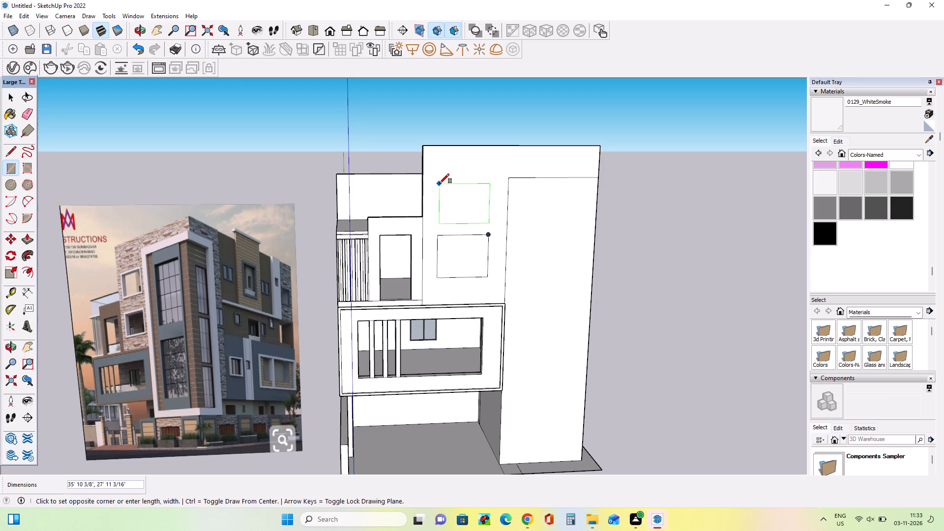
click(440, 182)
middle_drag(496, 222, 508, 240)
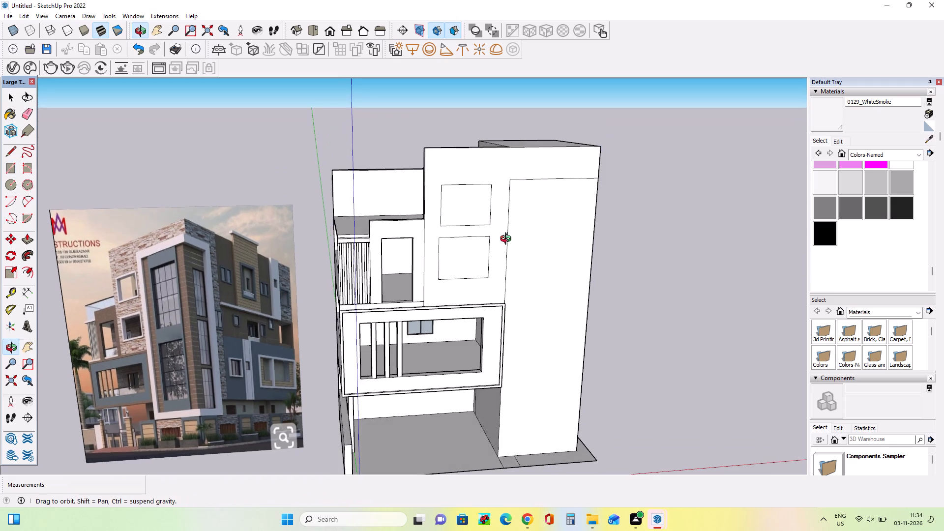
Offset the upper window rectangle's edges inward by about 2' 7/16" to form a frame border on the tall front wall.
middle_drag(508, 240, 541, 218)
scroll(462, 227, up, 3)
middle_drag(503, 237, 413, 253)
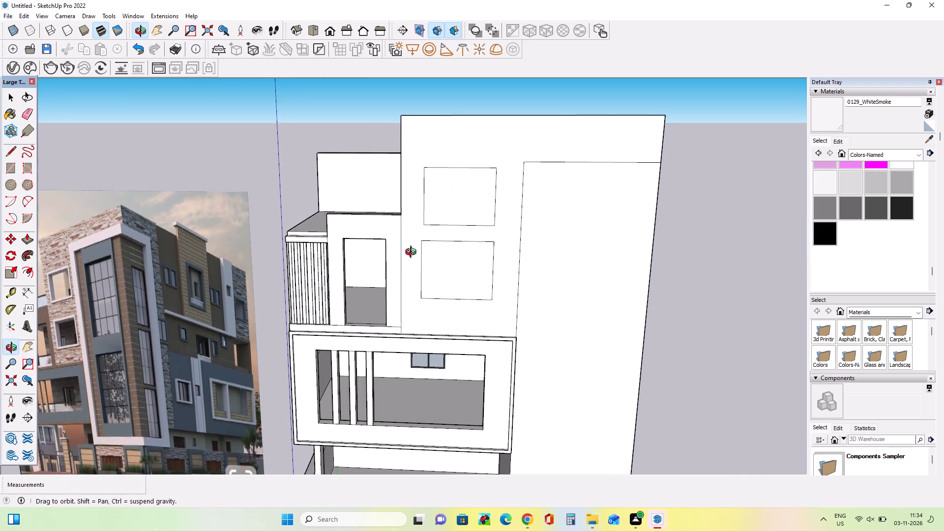
middle_drag(413, 253, 413, 253)
scroll(501, 236, down, 3)
middle_drag(471, 239, 484, 216)
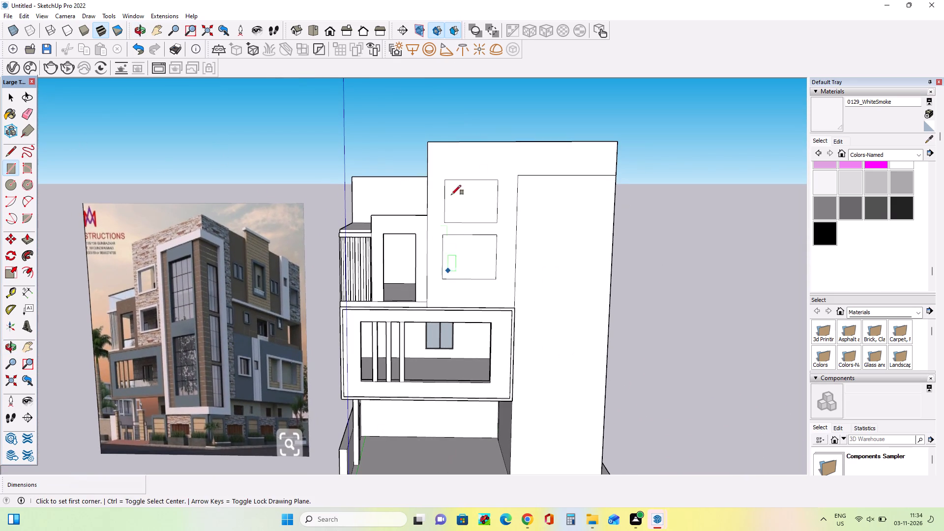
middle_drag(561, 189, 561, 213)
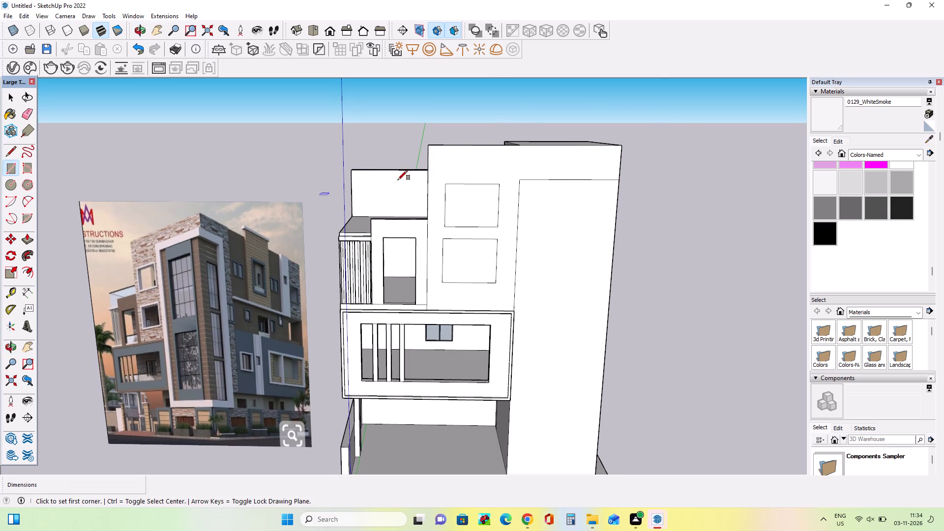
middle_drag(417, 185, 435, 175)
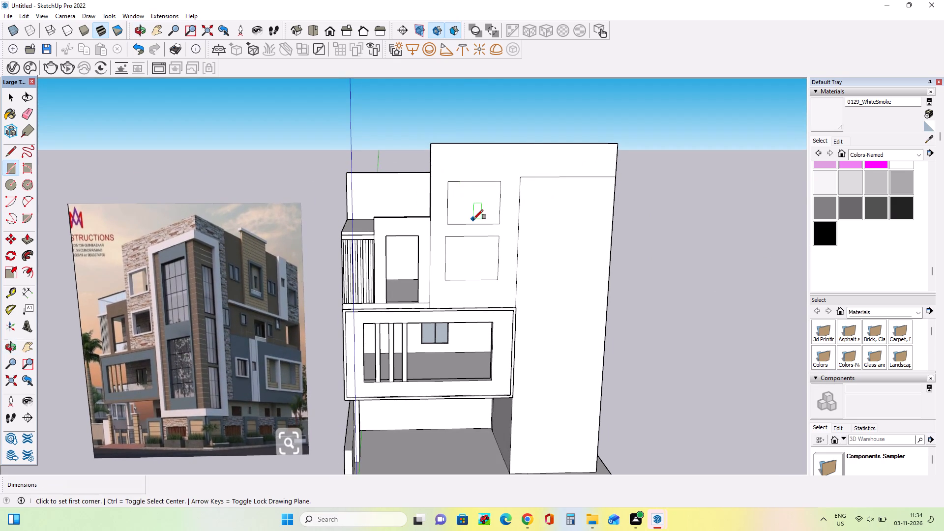
middle_drag(464, 216, 467, 197)
scroll(484, 223, up, 2)
scroll(484, 223, down, 1)
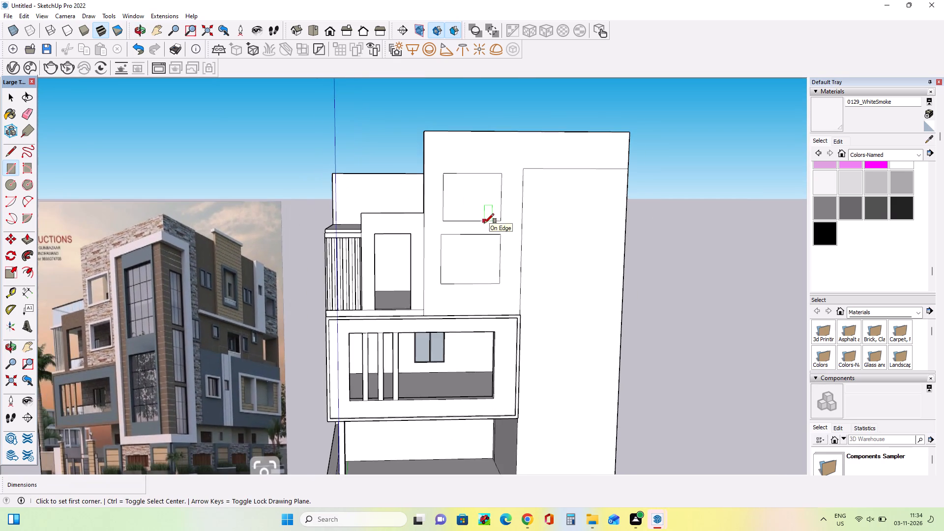
middle_drag(479, 222, 478, 206)
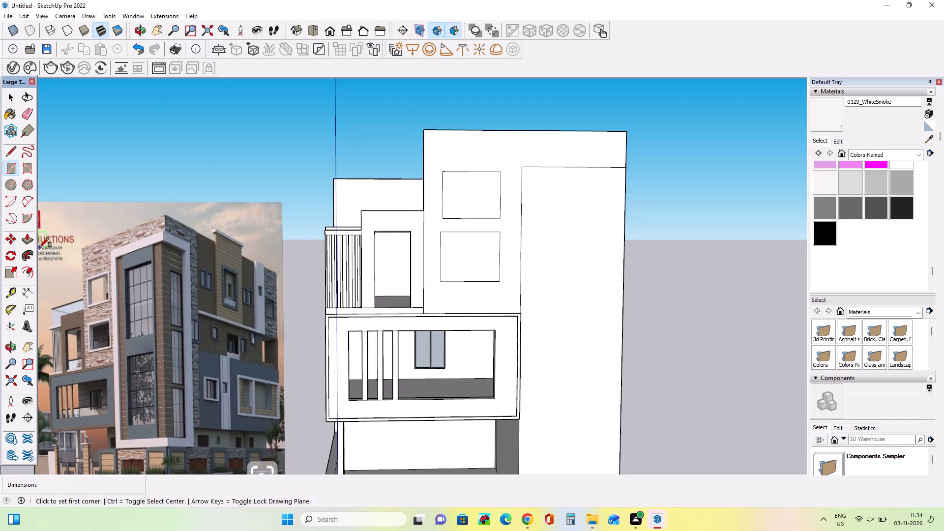
click(28, 271)
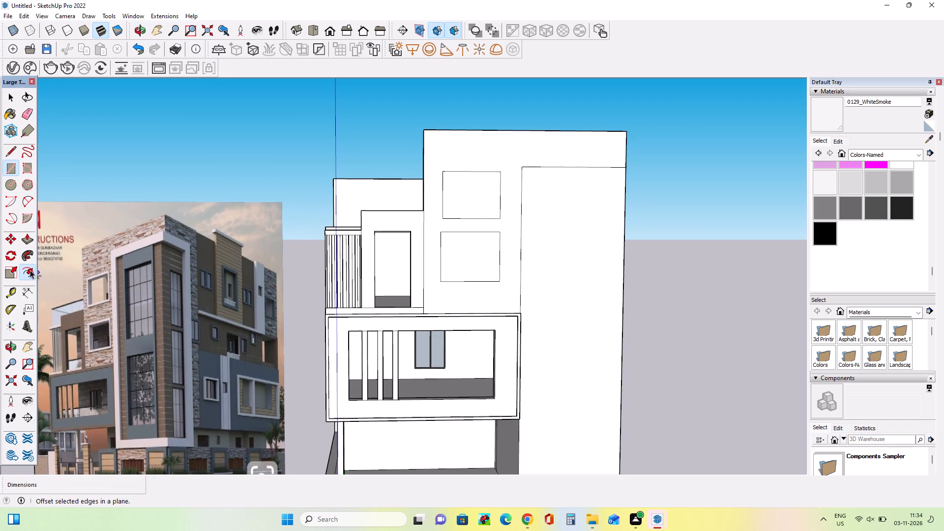
drag(473, 191, 457, 197)
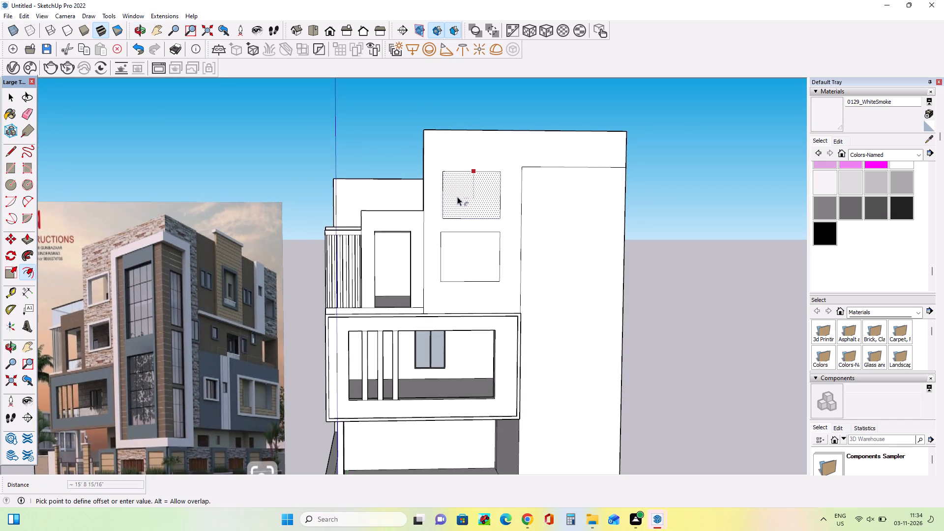
drag(457, 197, 404, 175)
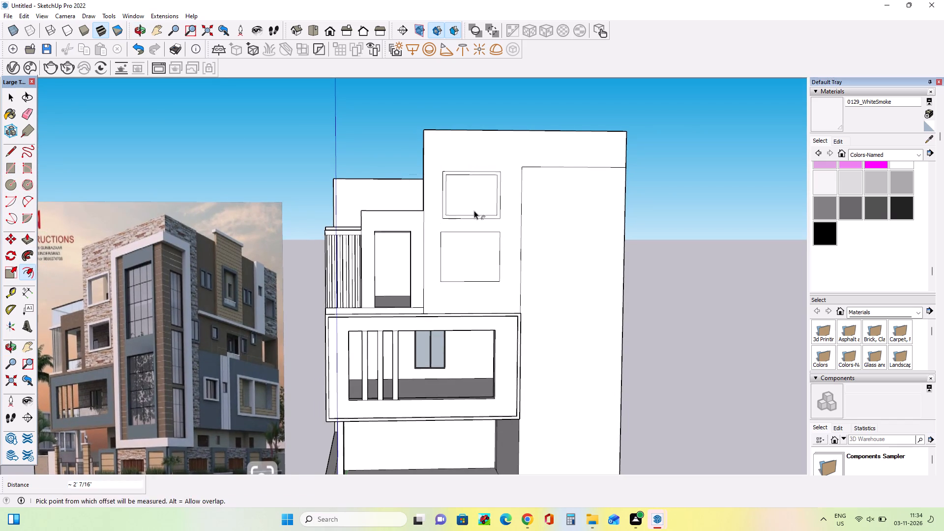
Offset the lower window rectangle's edges inward on the tall front wall to form a matching narrow frame border.
middle_drag(510, 238, 472, 271)
scroll(444, 265, up, 3)
drag(446, 263, 443, 266)
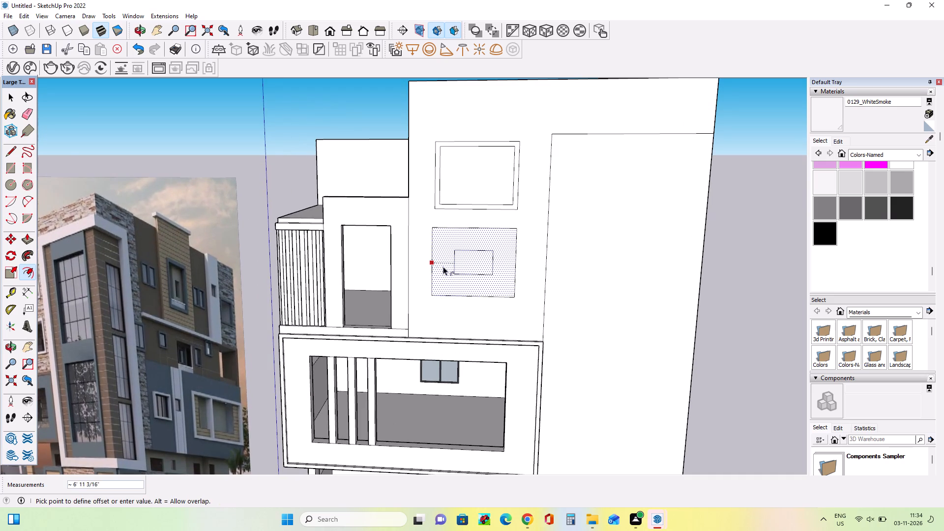
drag(443, 266, 437, 267)
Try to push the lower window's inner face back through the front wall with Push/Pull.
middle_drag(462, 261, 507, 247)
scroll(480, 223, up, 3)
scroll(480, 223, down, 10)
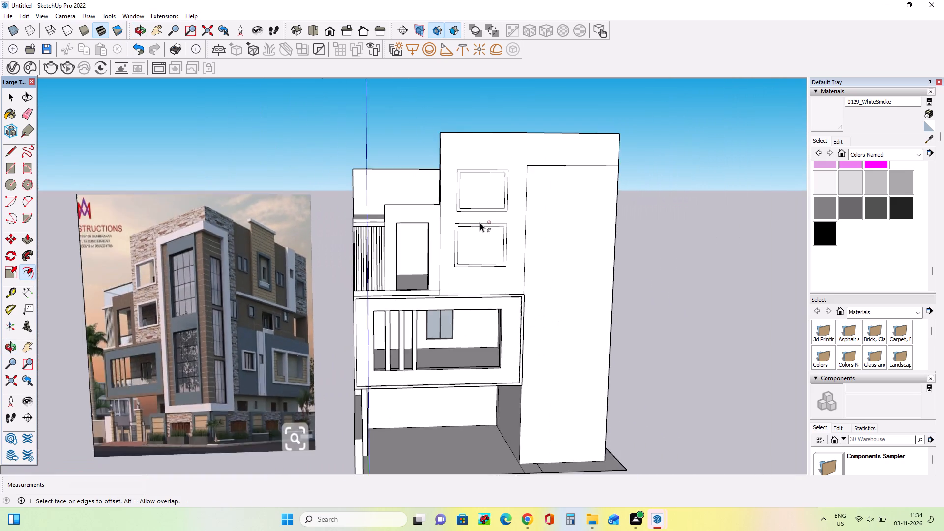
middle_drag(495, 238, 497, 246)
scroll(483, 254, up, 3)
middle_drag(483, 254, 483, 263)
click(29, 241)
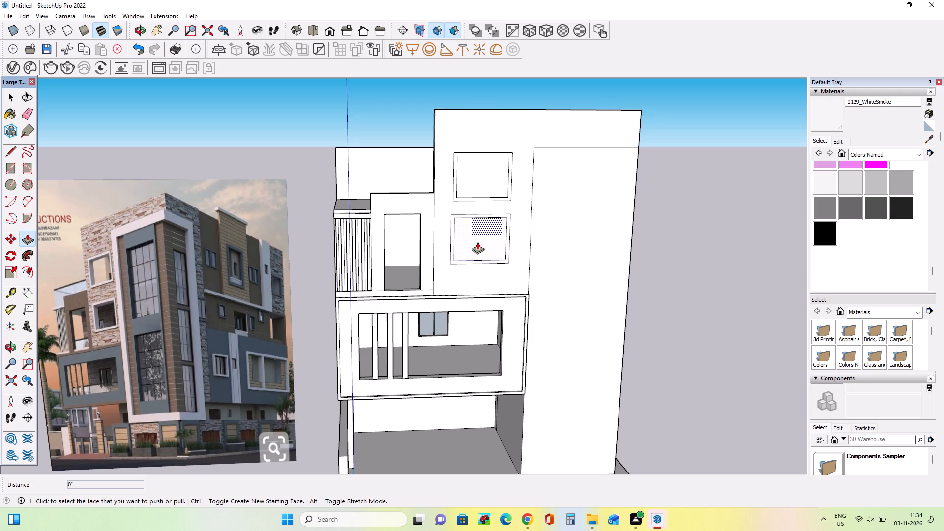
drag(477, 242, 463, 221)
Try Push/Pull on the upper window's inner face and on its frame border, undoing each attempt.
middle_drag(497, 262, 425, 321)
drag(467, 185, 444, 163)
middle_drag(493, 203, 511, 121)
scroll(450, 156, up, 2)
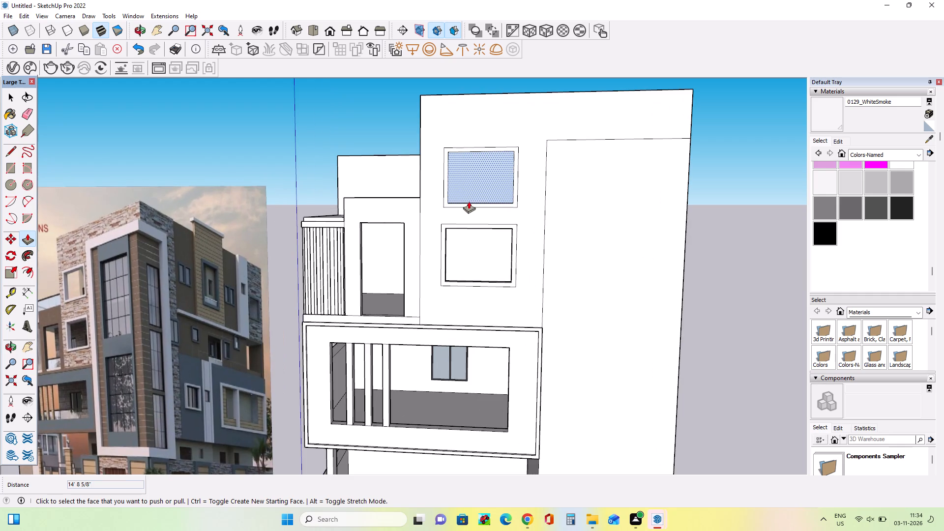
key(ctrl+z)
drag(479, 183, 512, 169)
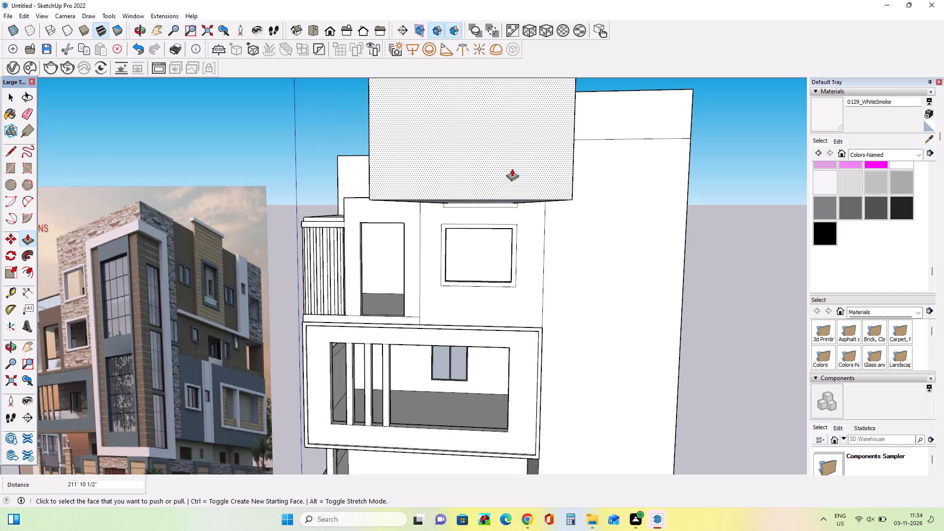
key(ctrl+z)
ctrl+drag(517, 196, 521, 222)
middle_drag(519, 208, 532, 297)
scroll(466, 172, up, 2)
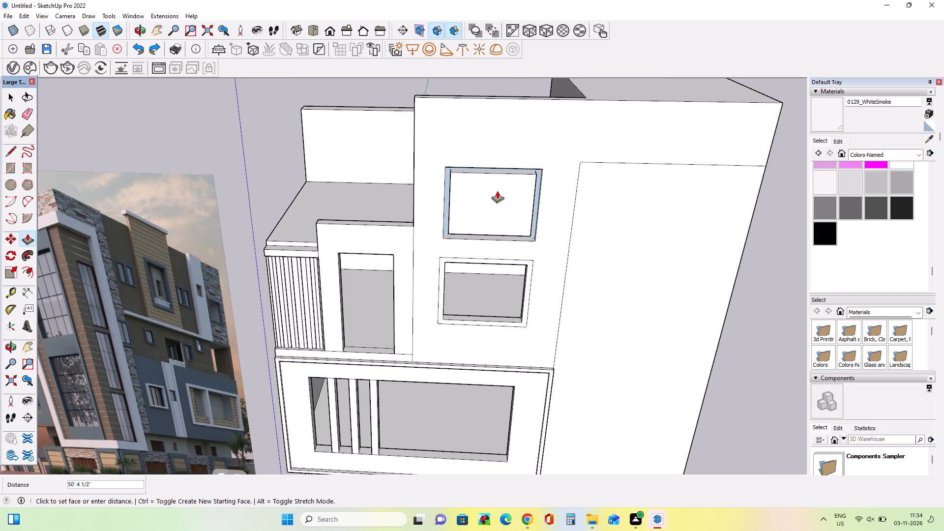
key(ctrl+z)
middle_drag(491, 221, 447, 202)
Push/Pull the lower window's inner face inward by about 4' 1 1/16" to cut an opening through the front wall.
drag(464, 282, 449, 264)
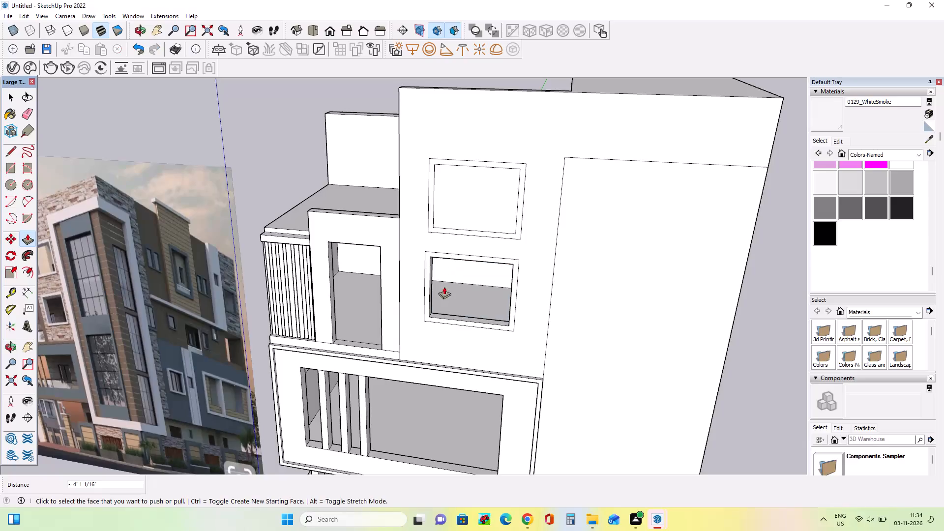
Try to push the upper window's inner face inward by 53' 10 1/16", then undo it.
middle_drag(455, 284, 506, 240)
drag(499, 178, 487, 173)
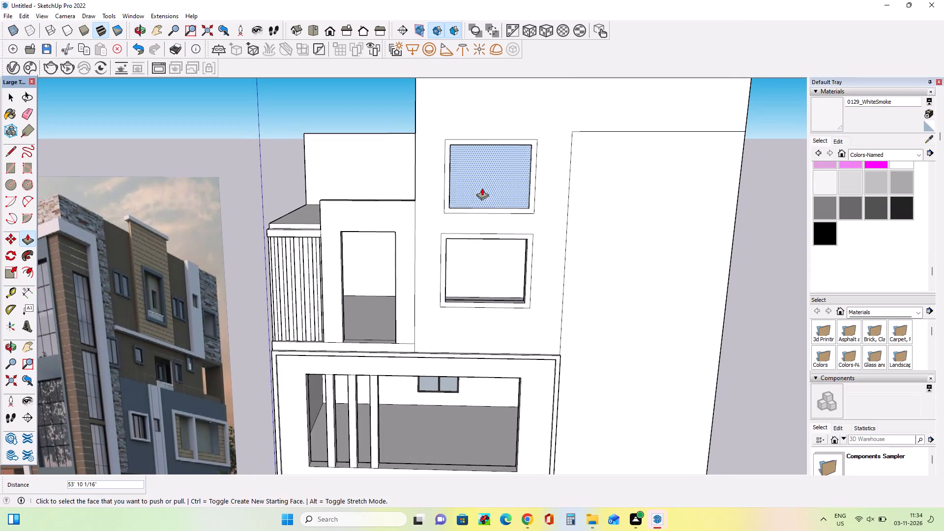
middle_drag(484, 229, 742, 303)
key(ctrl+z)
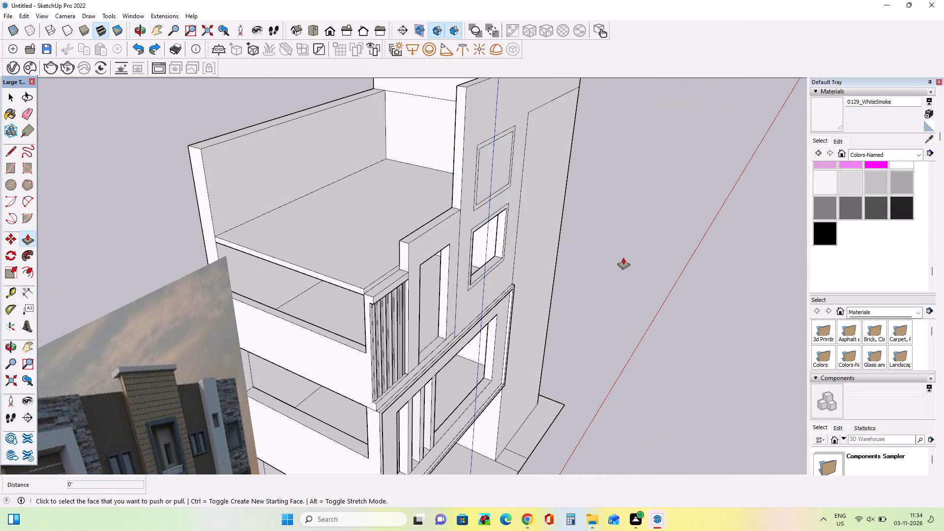
Push/Pull the upper window's inner face inward by about 4' 1 1/16" to cut an opening through the front wall.
middle_drag(569, 270, 369, 287)
drag(508, 206, 498, 203)
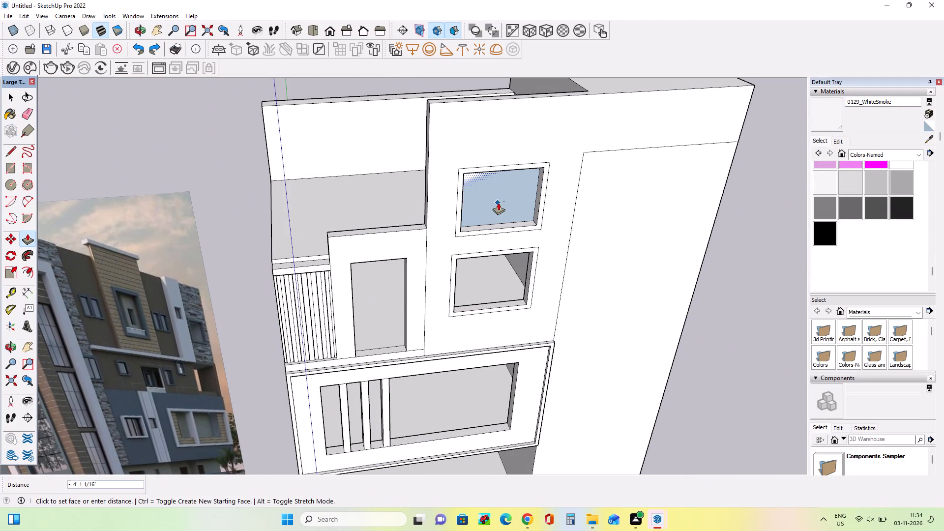
Push/Pull the frame borders around the upper and lower window openings outward from the front wall by 2' 4 3/4".
middle_drag(467, 260, 407, 197)
scroll(443, 197, up, 2)
click(443, 215)
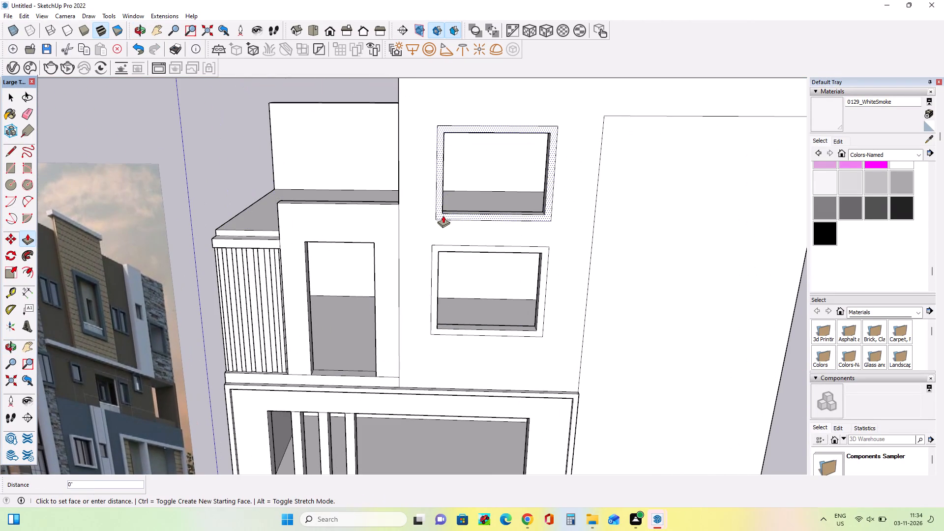
scroll(440, 289, up, 2)
click(432, 298)
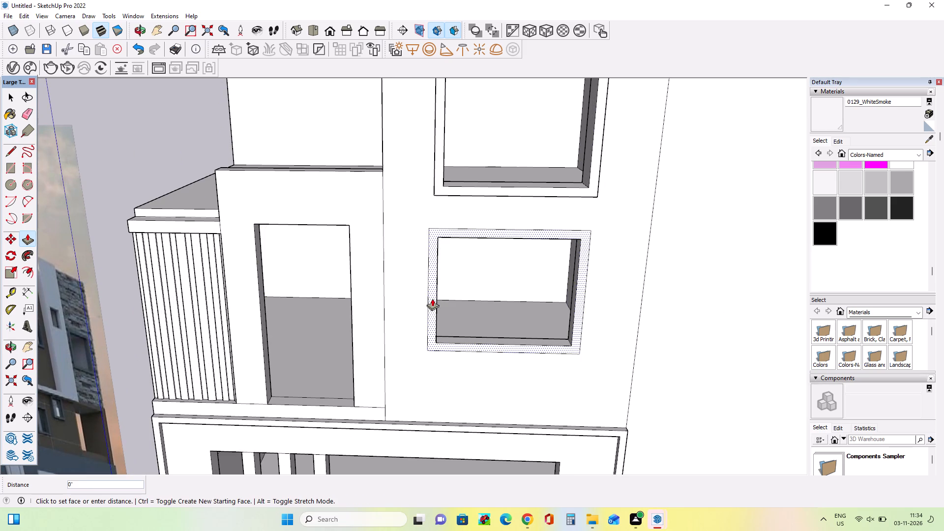
Push/Pull the top face of the upper window's projecting frame upward by about 3' 1/8".
middle_drag(406, 299, 413, 255)
scroll(413, 255, down, 9)
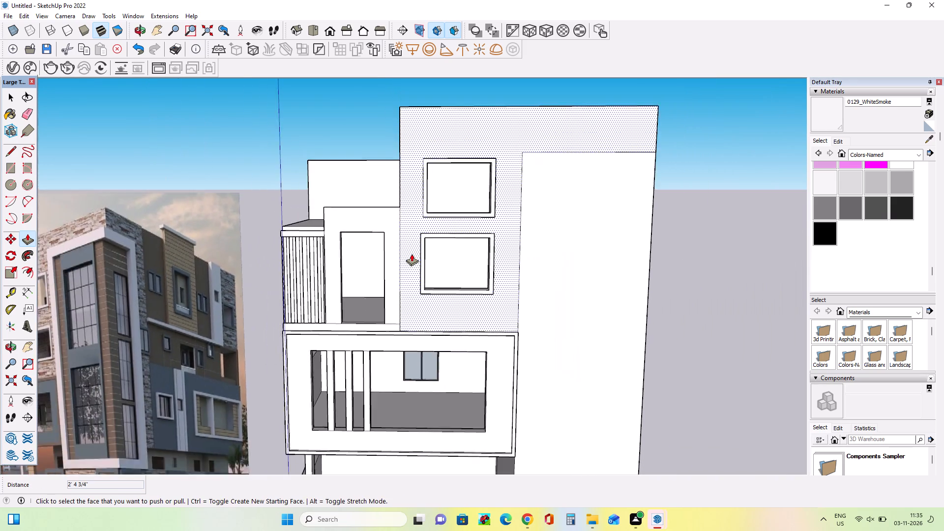
scroll(502, 250, down, 4)
middle_drag(507, 254, 511, 278)
scroll(476, 223, up, 4)
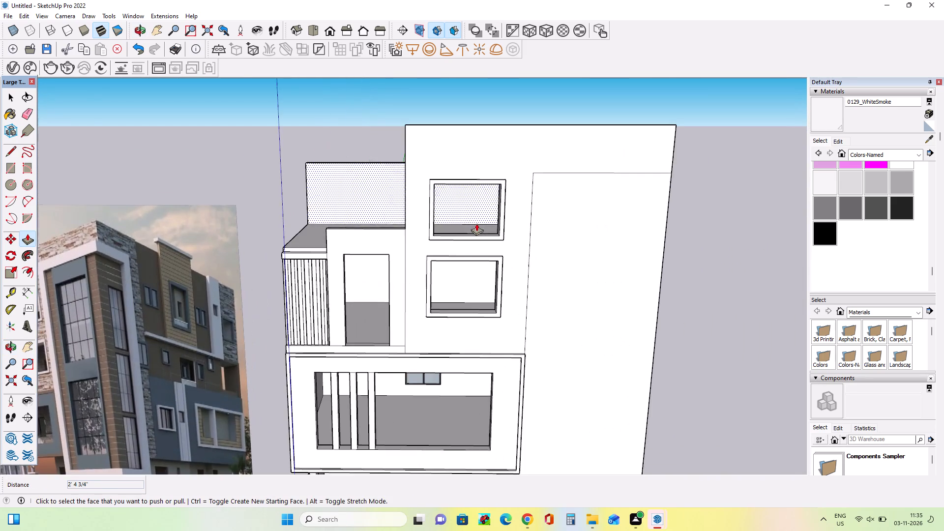
middle_drag(475, 226, 485, 192)
scroll(487, 189, up, 2)
scroll(498, 202, down, 7)
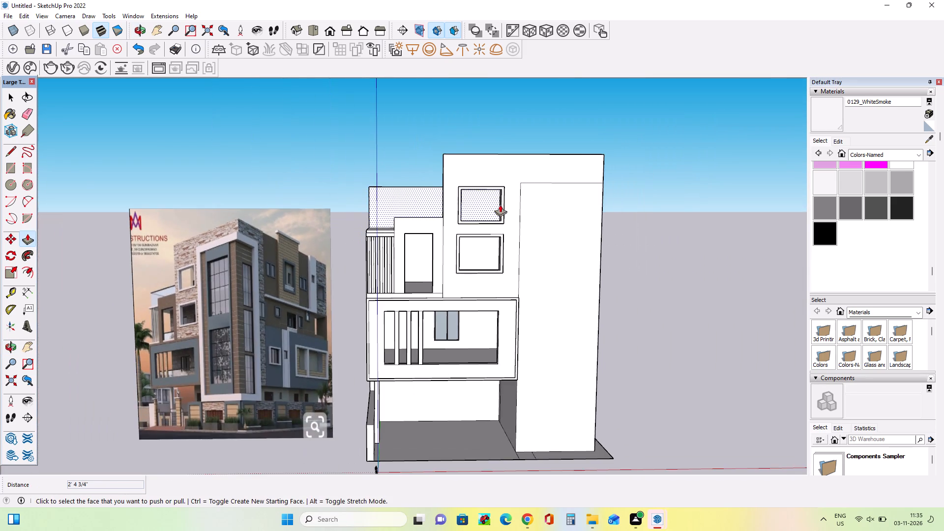
scroll(466, 169, up, 3)
middle_drag(481, 185, 486, 191)
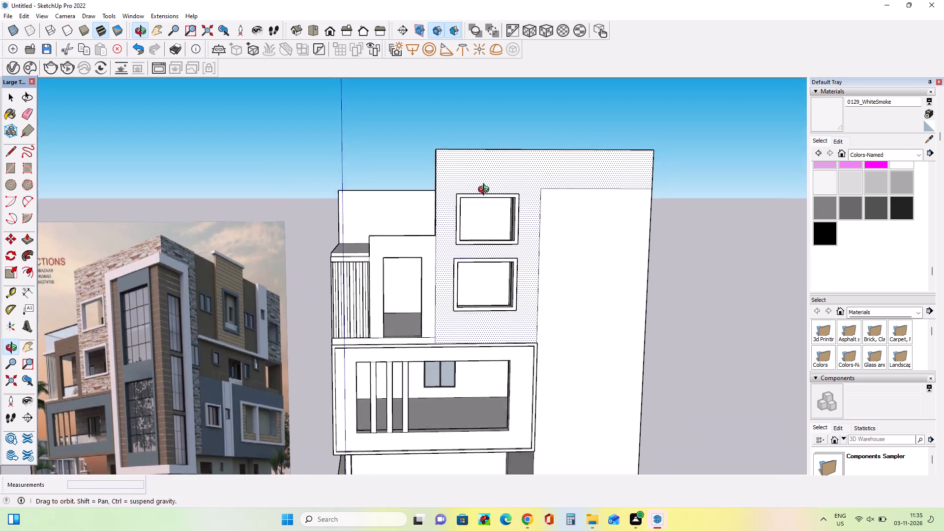
middle_drag(486, 191, 487, 189)
scroll(489, 186, up, 3)
middle_drag(496, 199, 414, 304)
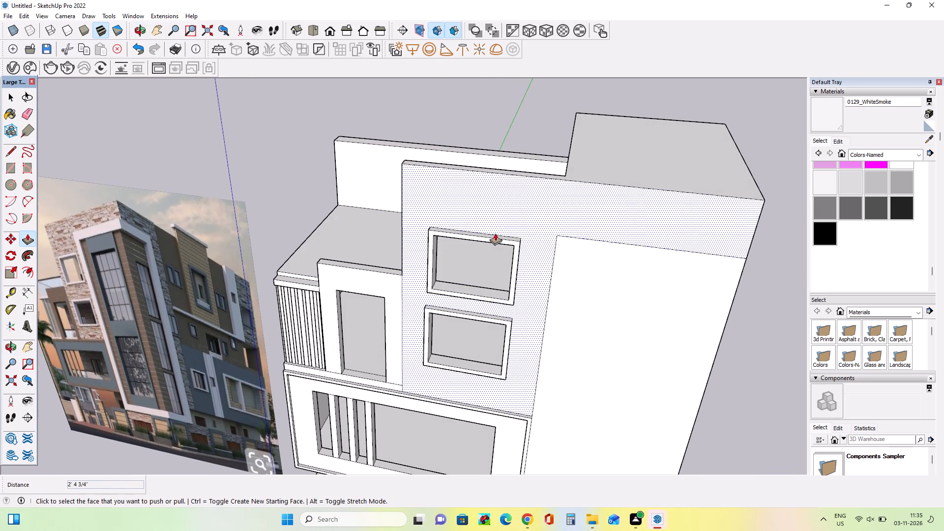
drag(495, 236, 560, 234)
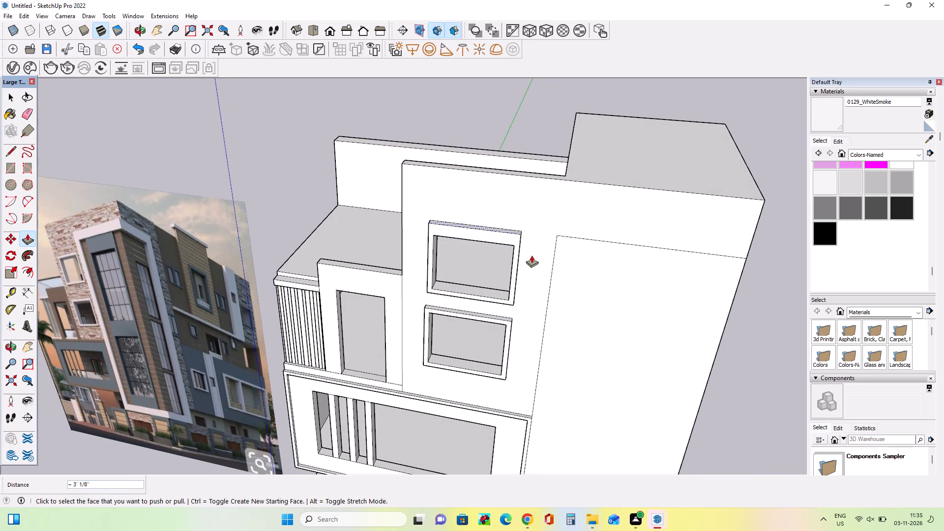
Push/Pull the inner top face of the upper window opening upward by 2' 4 1/4".
middle_drag(486, 265, 567, 68)
scroll(504, 177, up, 3)
drag(511, 159, 513, 153)
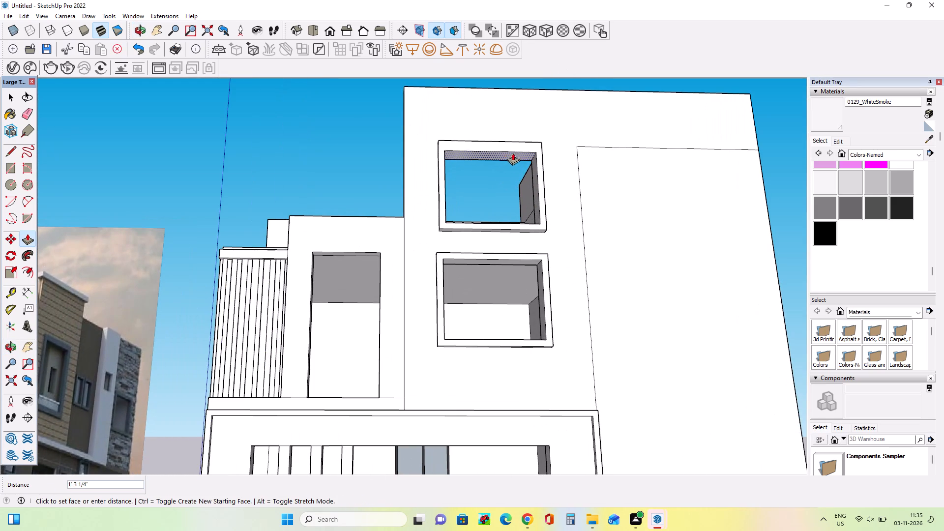
drag(513, 153, 513, 152)
Examine the front elevation and its framed windows from several angles against the reference image.
middle_drag(583, 197, 500, 243)
scroll(507, 246, down, 7)
middle_drag(516, 232, 545, 257)
scroll(556, 256, down, 4)
middle_drag(544, 260, 560, 288)
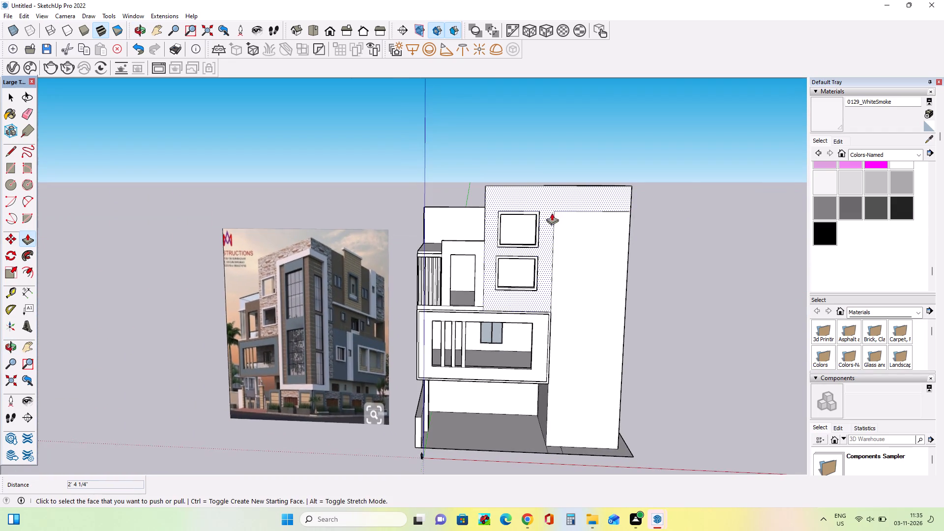
scroll(556, 201, up, 3)
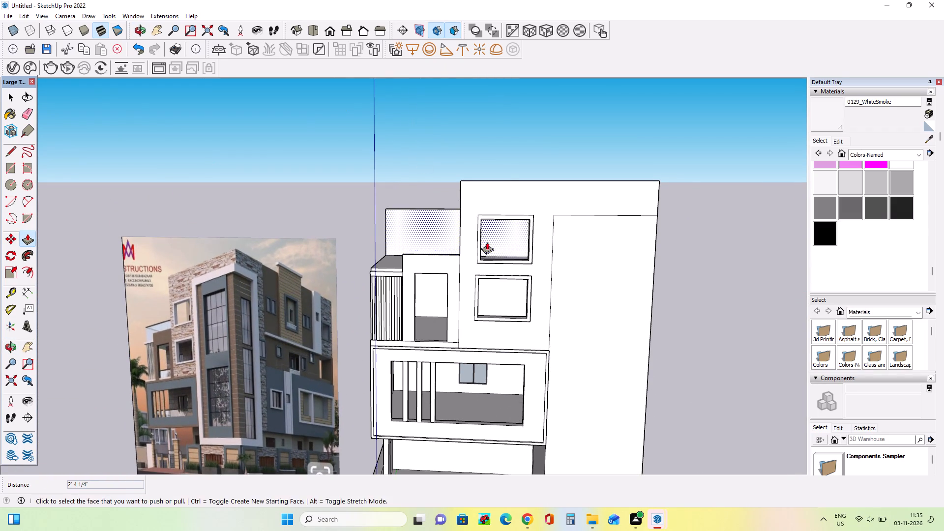
middle_drag(485, 256, 396, 258)
scroll(247, 230, down, 5)
middle_drag(385, 253, 531, 266)
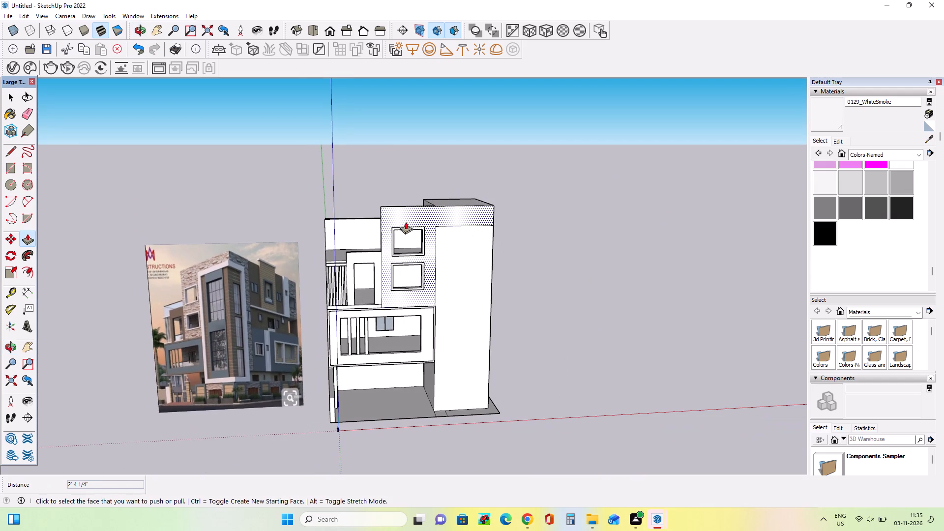
middle_drag(442, 231, 444, 184)
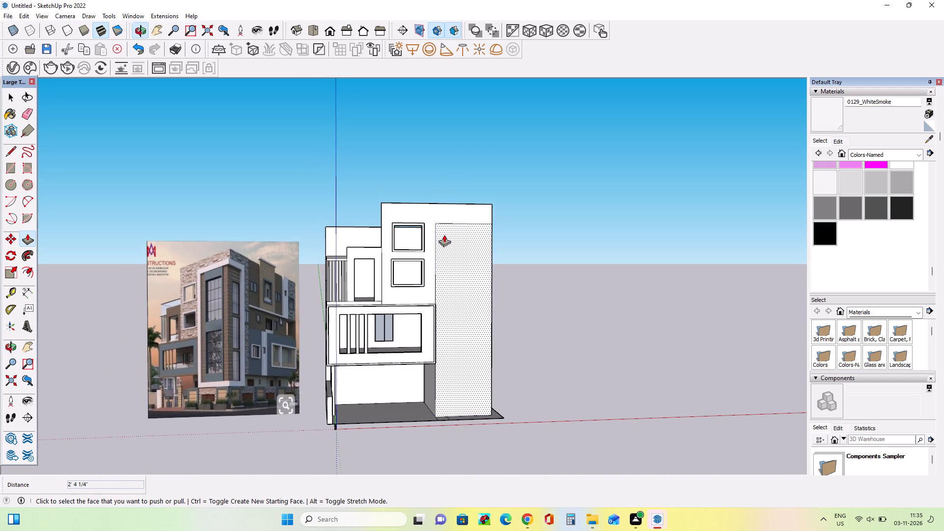
middle_drag(408, 243, 404, 294)
scroll(402, 294, up, 3)
middle_drag(458, 282, 406, 335)
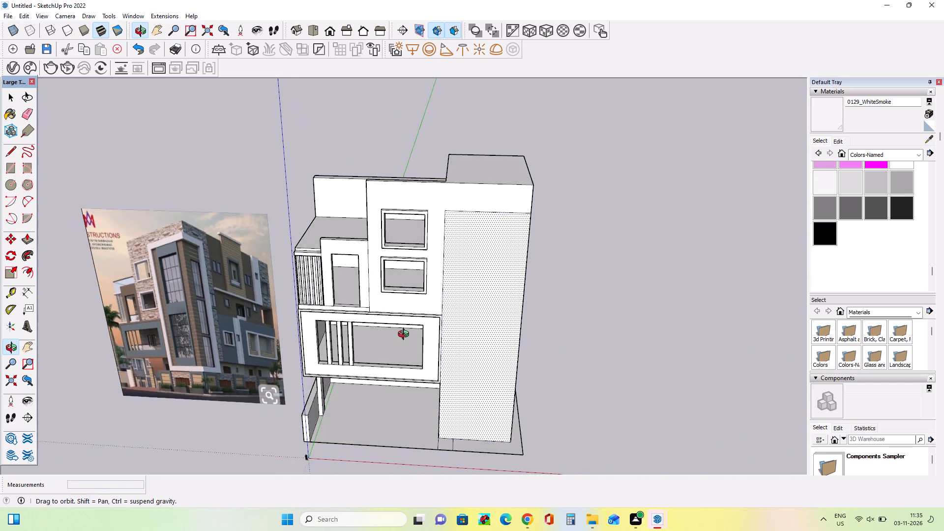
middle_drag(406, 335, 479, 310)
scroll(479, 310, down, 4)
middle_drag(421, 245, 383, 161)
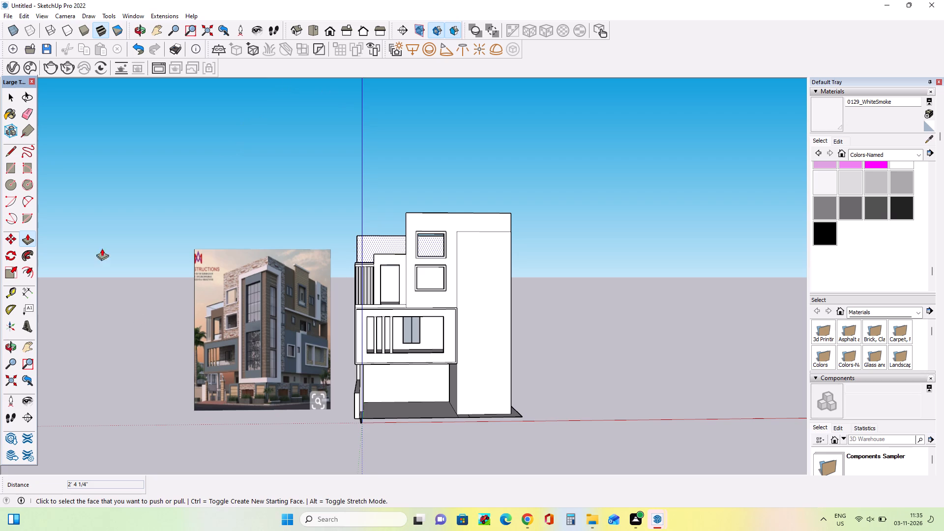
middle_drag(219, 247, 215, 314)
scroll(198, 301, up, 4)
scroll(78, 268, down, 7)
scroll(408, 236, up, 2)
middle_drag(408, 234, 418, 203)
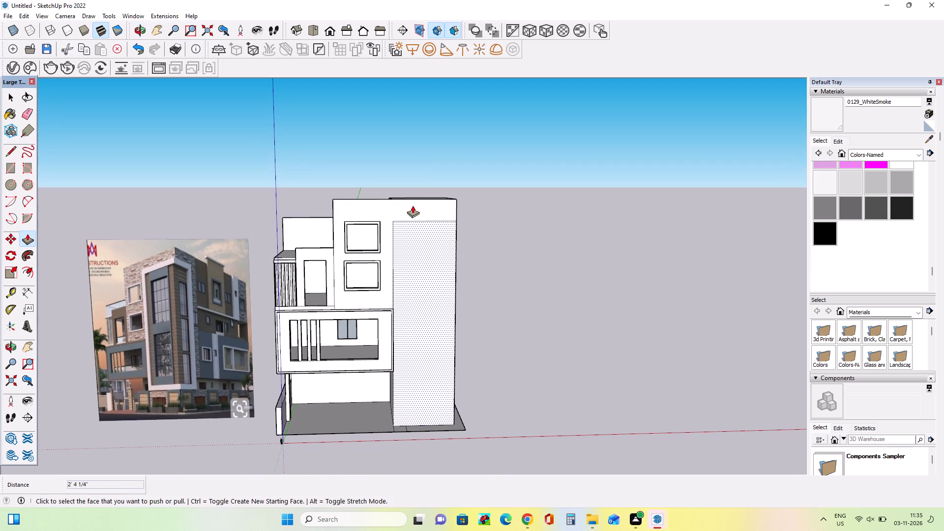
Examine the upper front wall, framed windows, roof terrace and raised tower block from several angles against the reference image.
middle_drag(409, 222, 412, 246)
scroll(385, 234, up, 4)
middle_drag(445, 240, 453, 258)
scroll(453, 258, down, 3)
middle_drag(453, 258, 456, 272)
scroll(374, 264, up, 3)
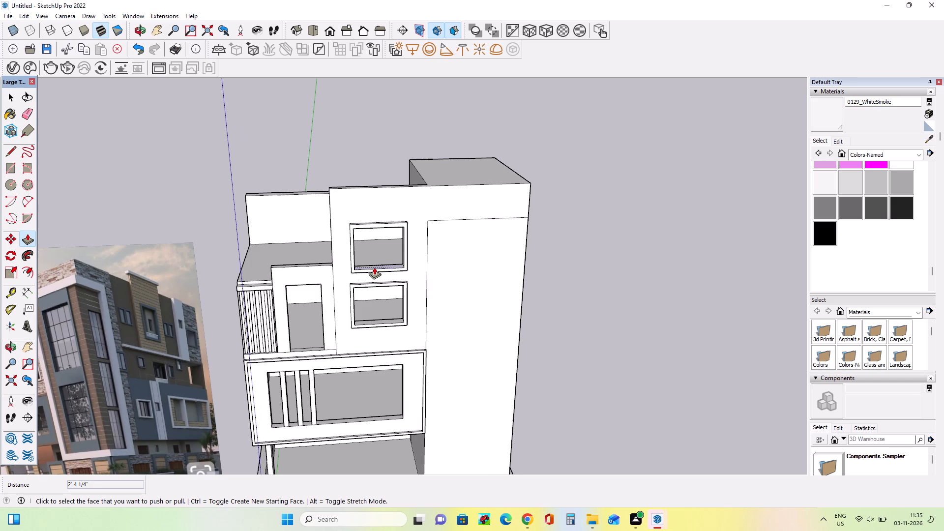
scroll(379, 273, down, 4)
middle_drag(378, 269, 379, 214)
scroll(379, 217, up, 3)
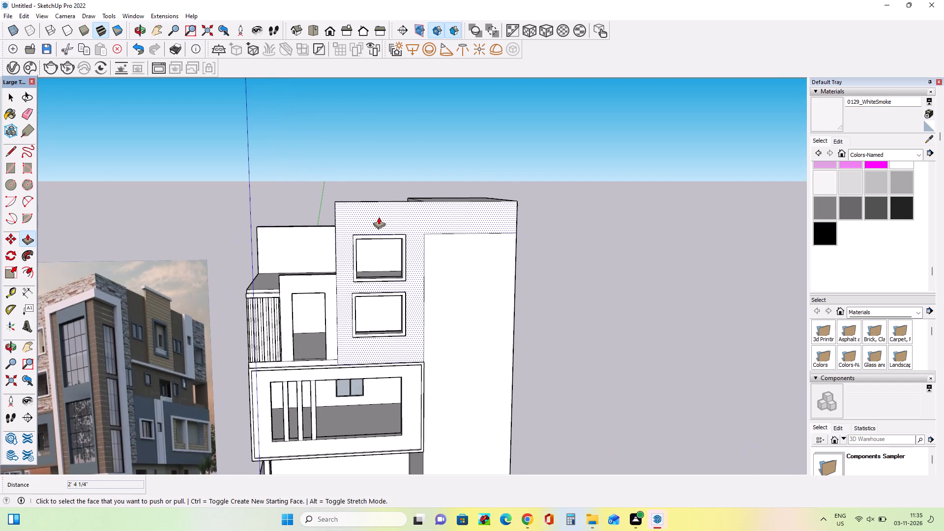
middle_drag(380, 209, 389, 229)
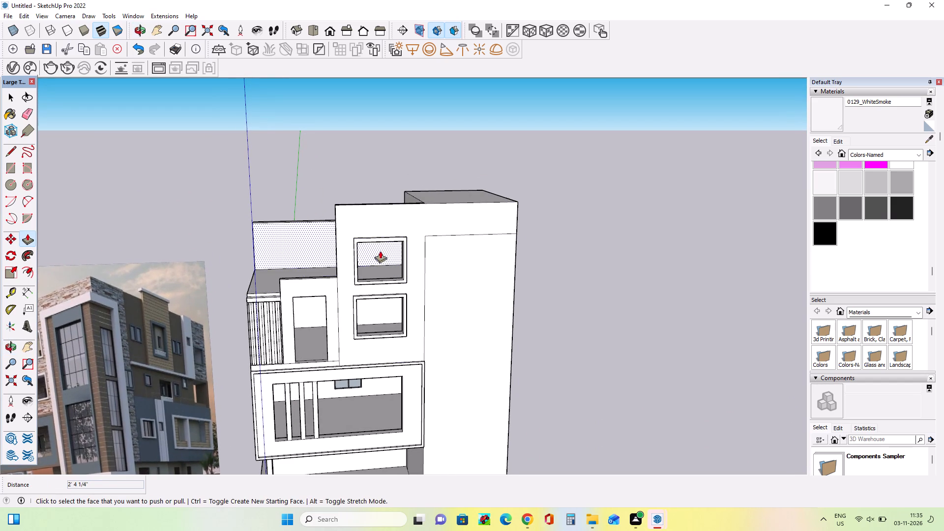
middle_drag(372, 241, 382, 271)
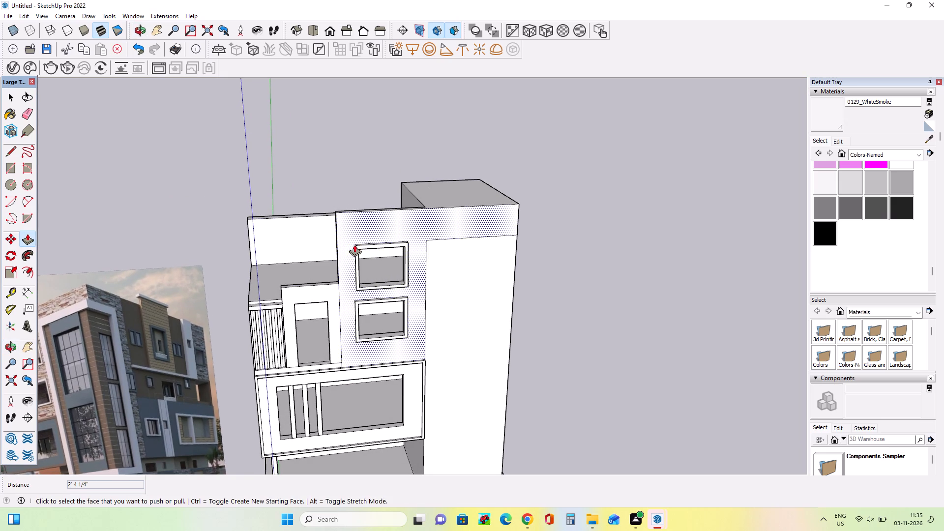
middle_drag(322, 245, 348, 234)
scroll(348, 234, down, 3)
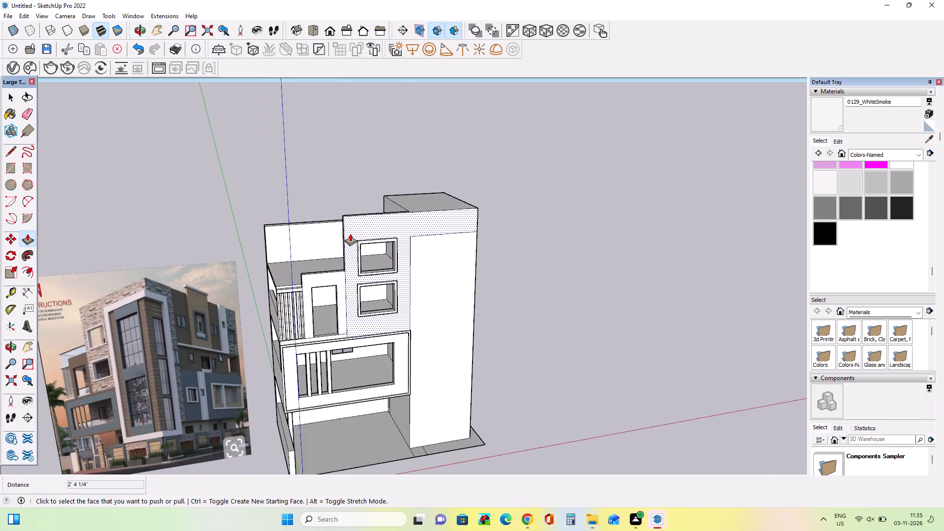
scroll(350, 234, down, 4)
middle_drag(394, 242, 394, 274)
scroll(332, 257, up, 4)
middle_drag(340, 259, 362, 200)
middle_drag(486, 232, 508, 294)
scroll(503, 287, down, 3)
middle_drag(472, 270, 458, 247)
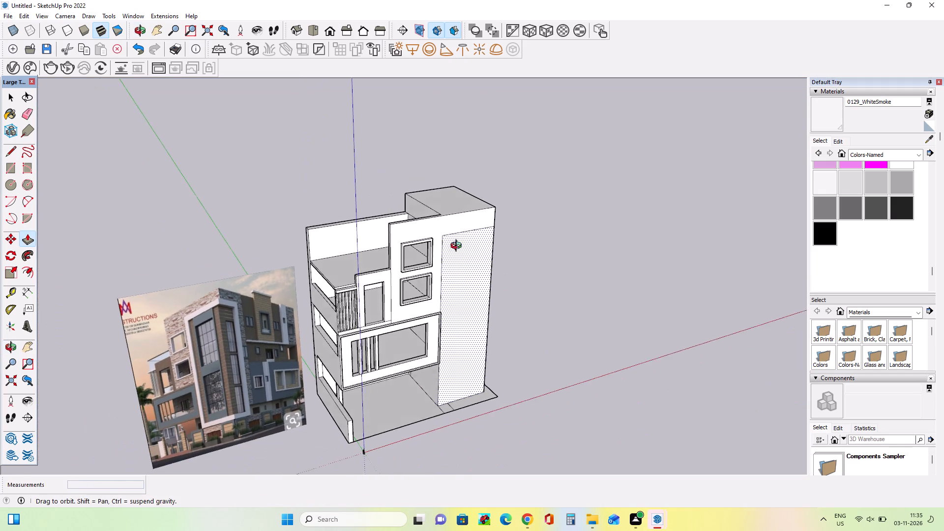
middle_drag(458, 247, 450, 212)
scroll(424, 199, up, 3)
middle_drag(424, 222, 404, 272)
middle_drag(435, 240, 476, 235)
scroll(372, 270, up, 1)
middle_drag(372, 270, 369, 222)
scroll(400, 255, down, 3)
middle_drag(443, 269, 385, 280)
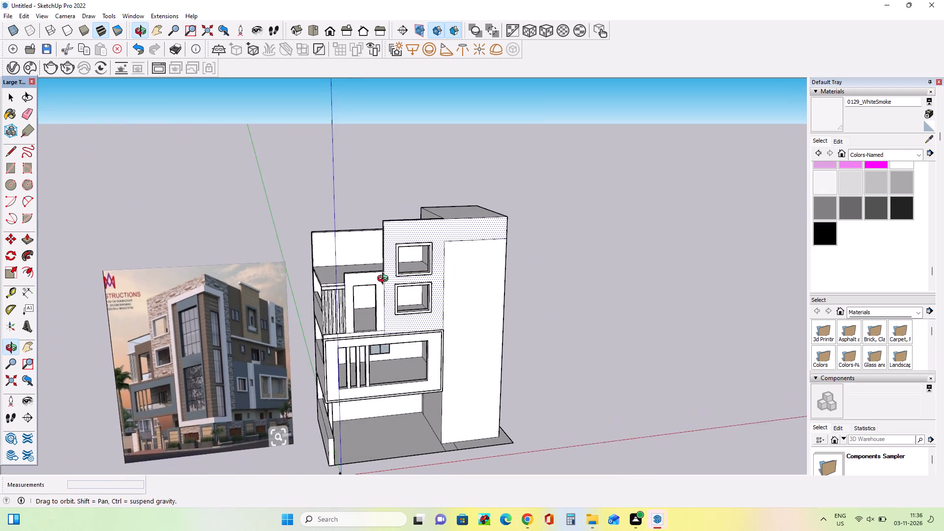
middle_drag(385, 280, 360, 246)
middle_drag(379, 263, 383, 286)
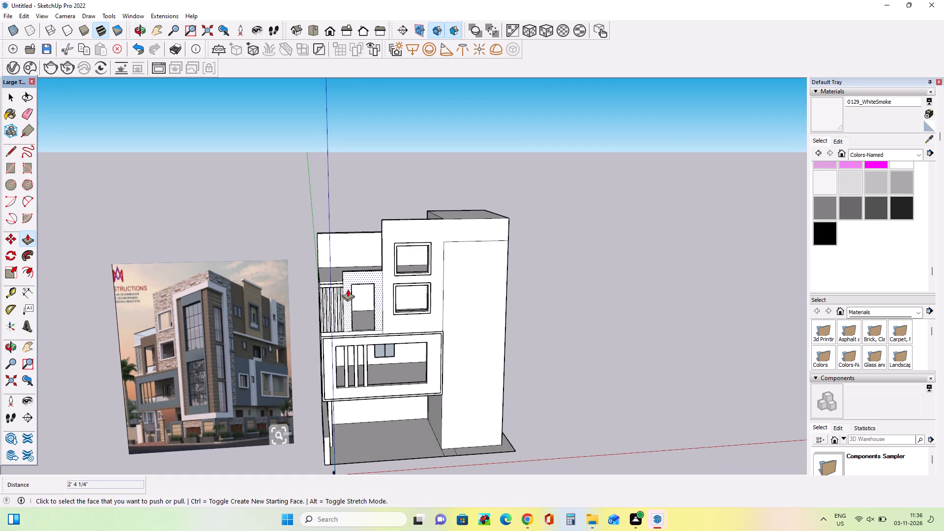
scroll(348, 289, up, 2)
middle_drag(351, 288, 357, 302)
scroll(345, 272, up, 2)
middle_drag(351, 275, 358, 284)
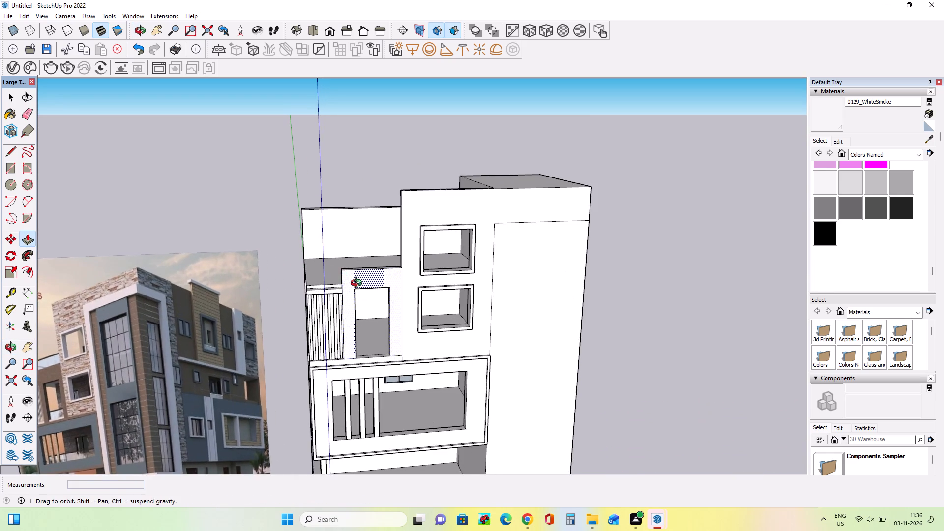
middle_drag(358, 284, 360, 291)
scroll(360, 291, down, 3)
middle_drag(343, 187, 384, 187)
middle_drag(388, 199, 394, 216)
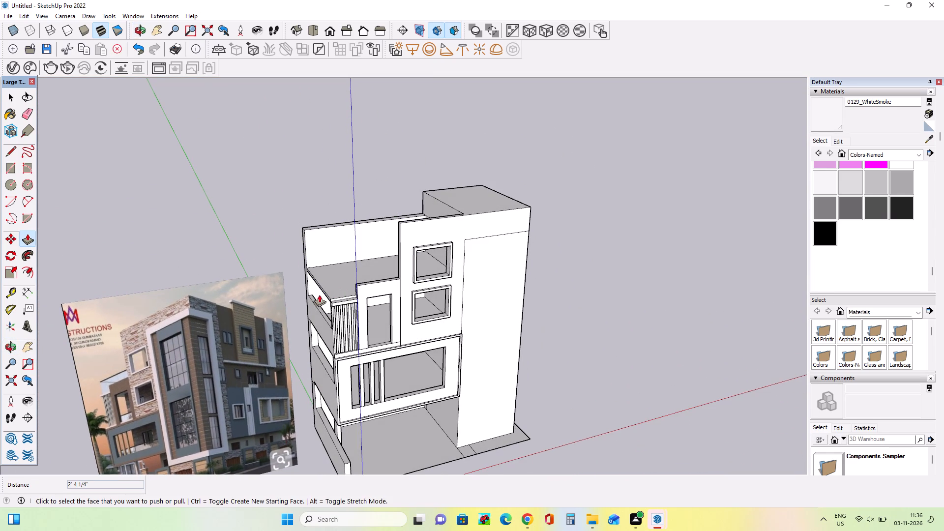
middle_drag(340, 273, 333, 252)
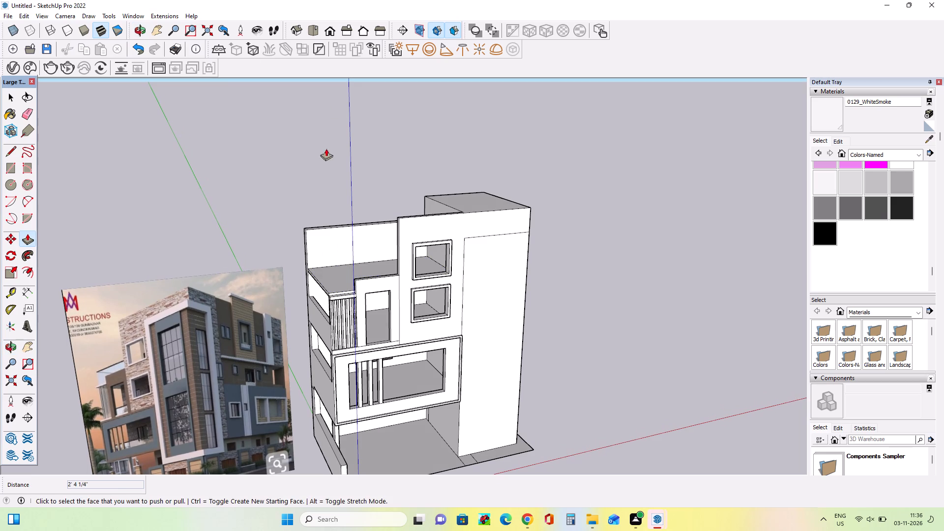
middle_drag(337, 162, 337, 176)
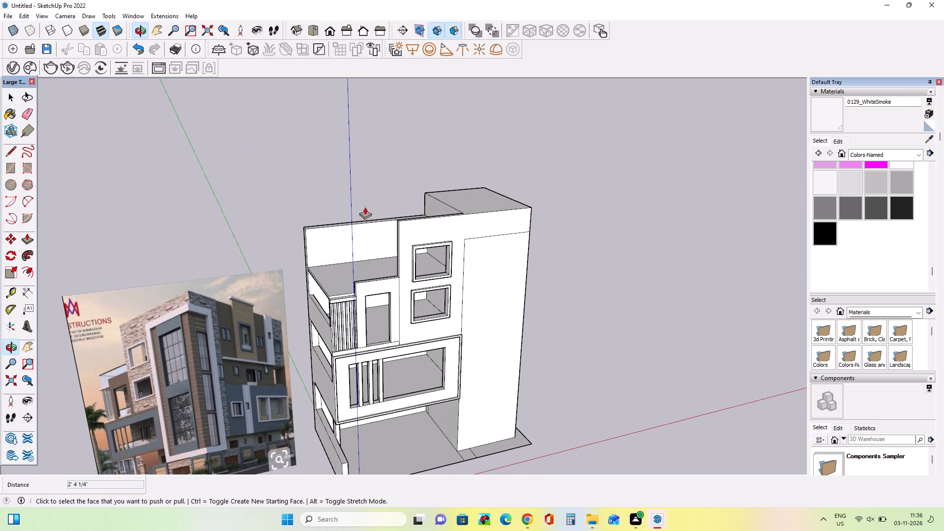
Push/Pull the top face of the raised tower block downward by about 4' 6 13/16".
middle_drag(467, 169, 465, 176)
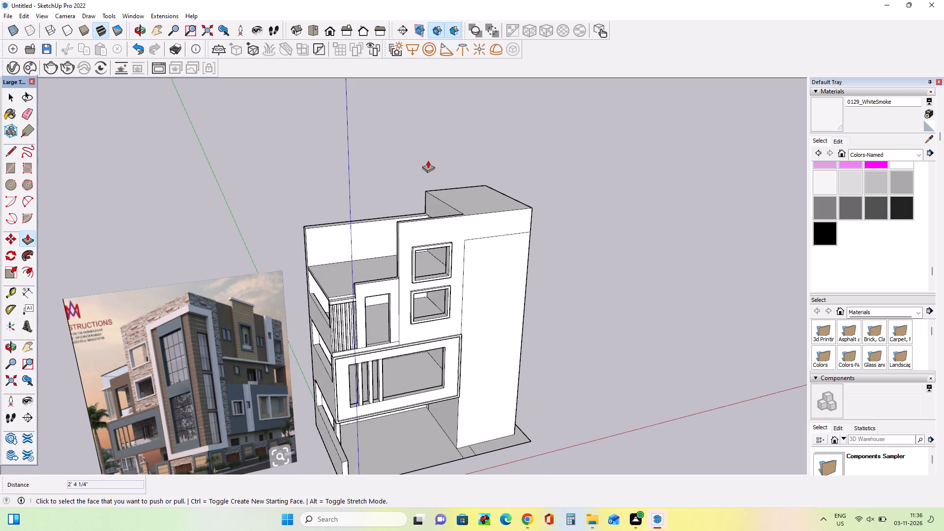
drag(479, 188, 477, 193)
Compare the building's roof terrace and open side with the reference image from several angles.
middle_drag(359, 147, 352, 130)
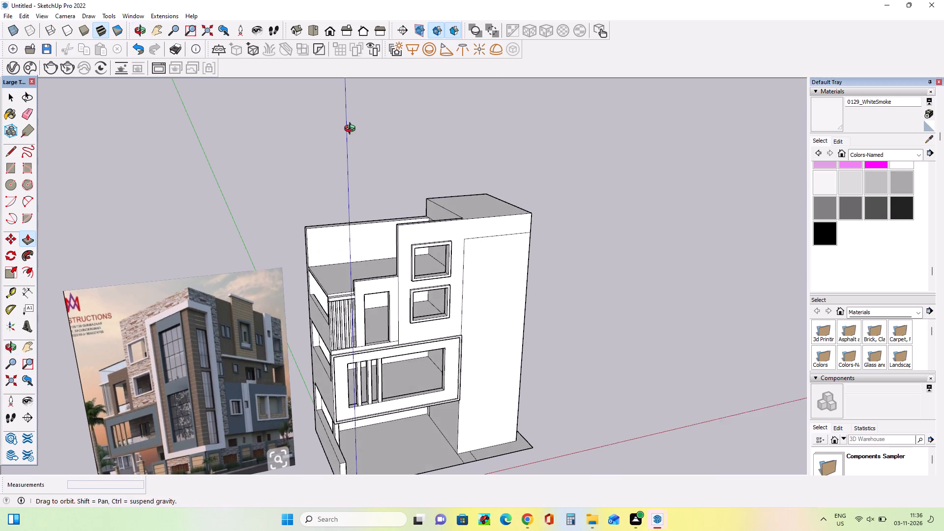
middle_drag(352, 130, 352, 129)
scroll(274, 123, down, 4)
middle_drag(273, 118, 277, 100)
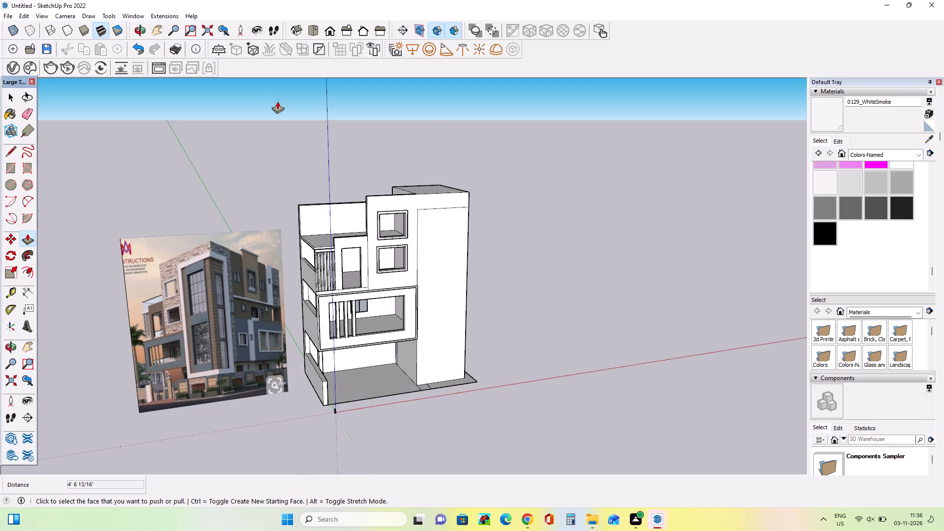
middle_drag(277, 101, 280, 118)
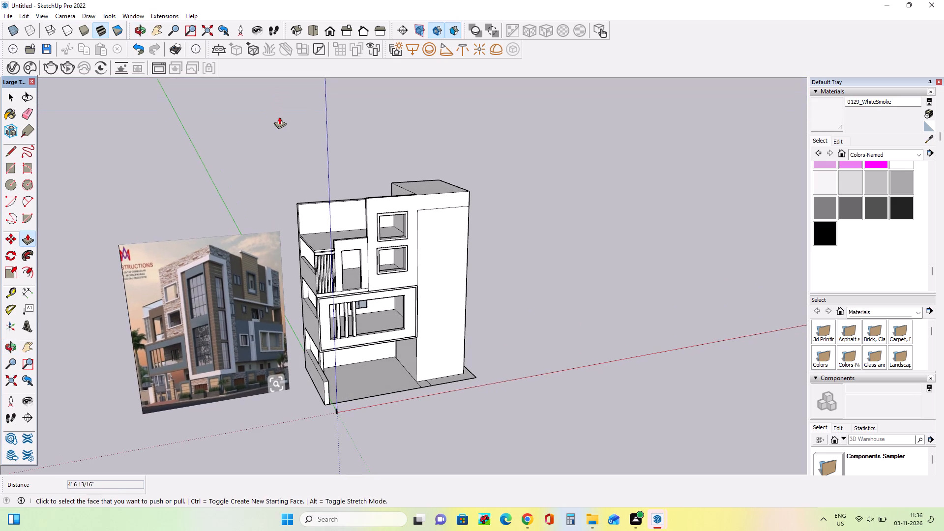
middle_drag(279, 117, 282, 132)
scroll(298, 222, up, 3)
middle_drag(301, 224, 310, 242)
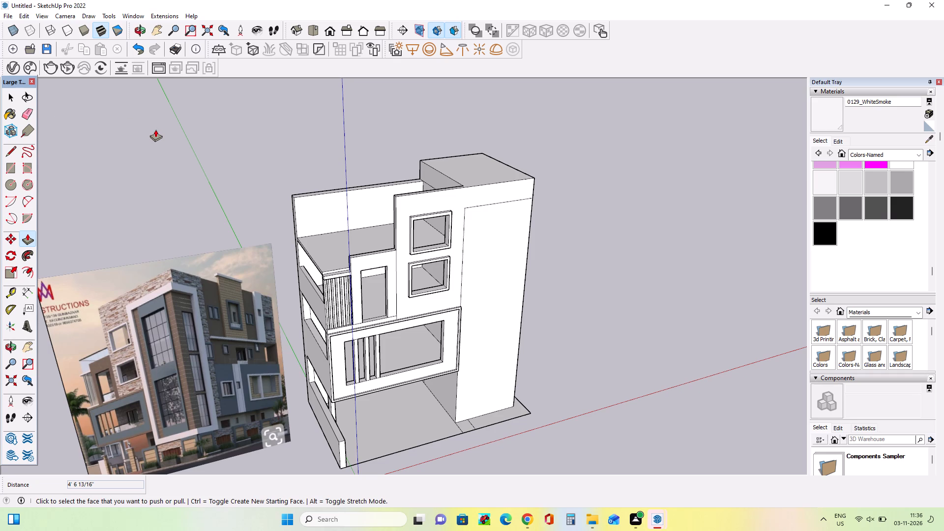
middle_drag(155, 129, 158, 141)
scroll(206, 136, down, 4)
middle_drag(235, 154, 243, 165)
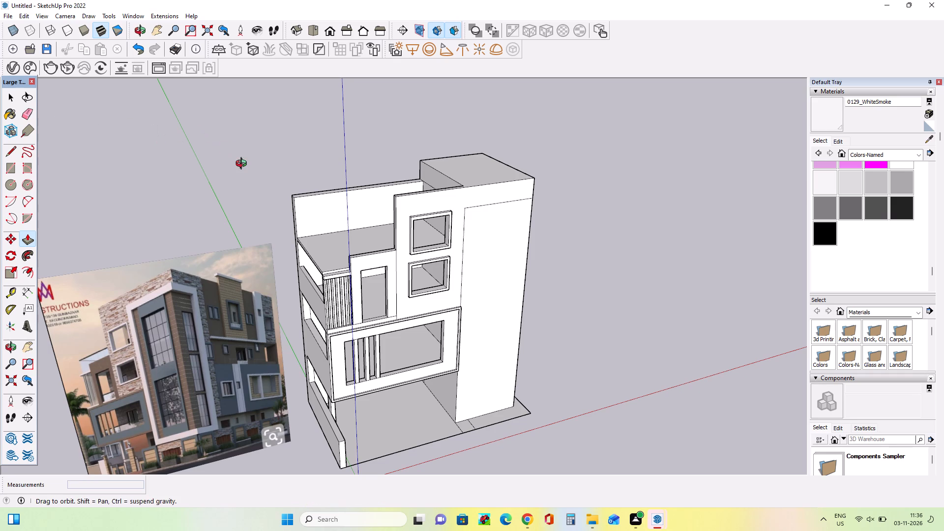
middle_drag(243, 165, 249, 180)
middle_drag(238, 170, 252, 116)
scroll(283, 230, up, 4)
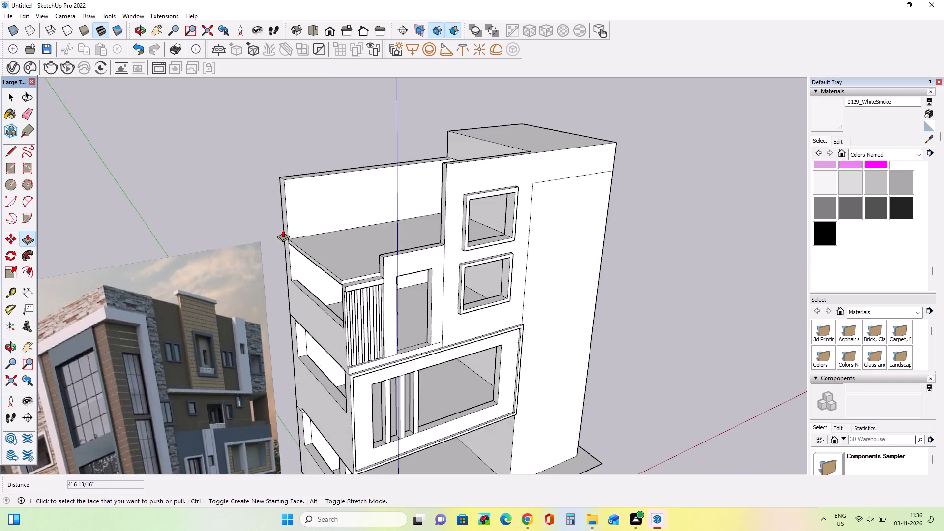
middle_drag(278, 222, 265, 193)
scroll(265, 193, down, 5)
middle_drag(334, 211, 336, 237)
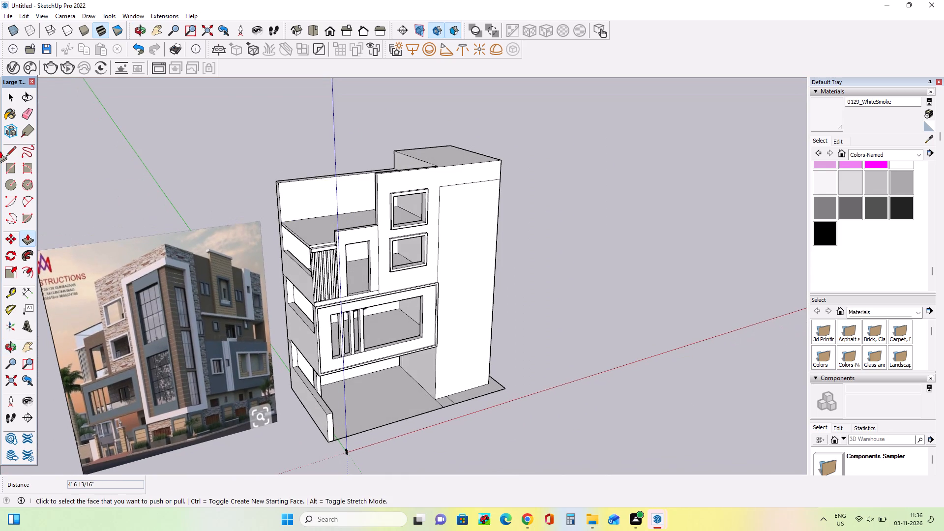
Draw a rectangle about 77' 2" by 4' 8" along the open side edge of the lower roof terrace.
click(13, 166)
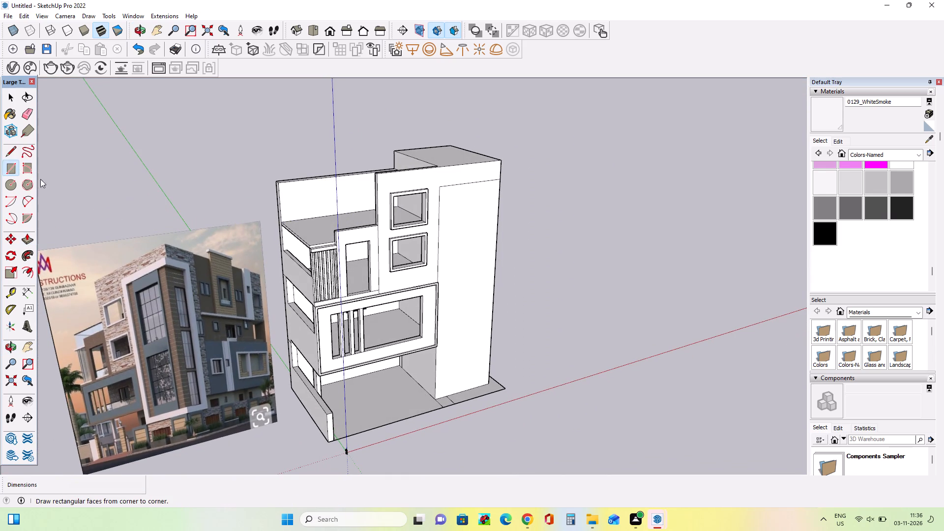
middle_drag(248, 259, 260, 312)
scroll(294, 279, up, 4)
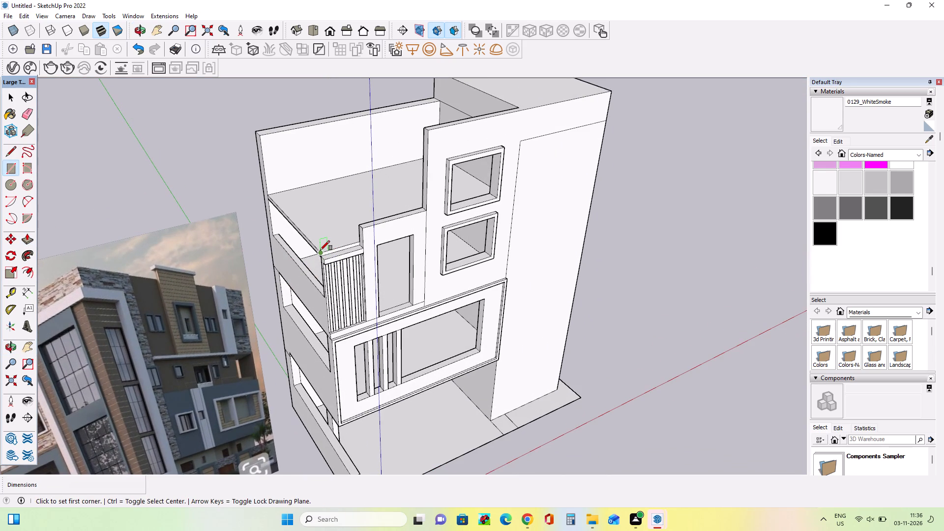
click(320, 250)
click(275, 192)
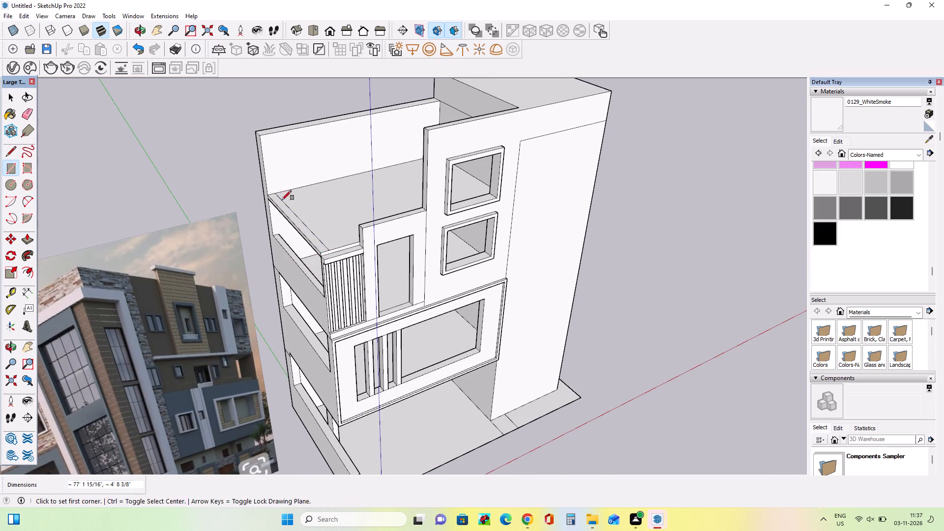
Push/Pull the rectangular strip along the terrace's side edge upward to form a parapet wall.
middle_drag(340, 239, 319, 236)
scroll(319, 236, down, 8)
scroll(319, 236, up, 1)
middle_drag(318, 236, 311, 196)
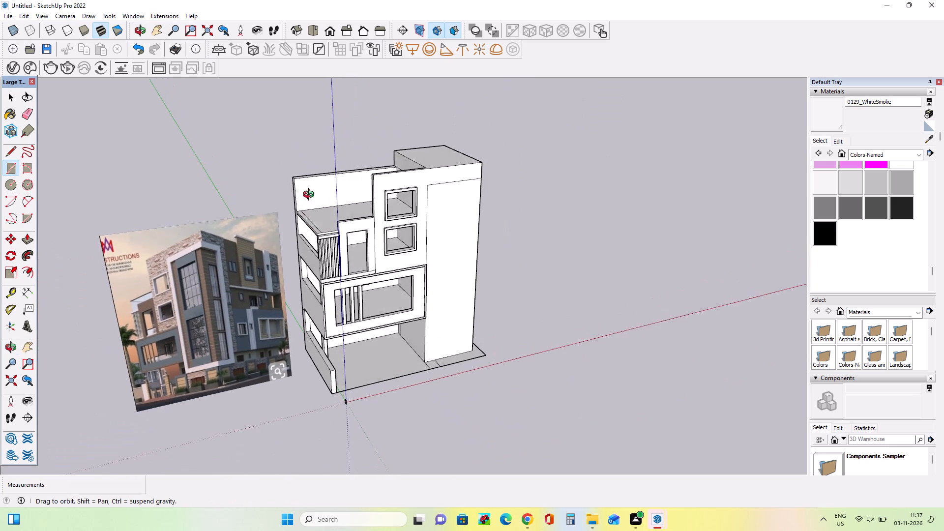
middle_drag(311, 196, 312, 182)
click(26, 239)
middle_drag(339, 249, 339, 275)
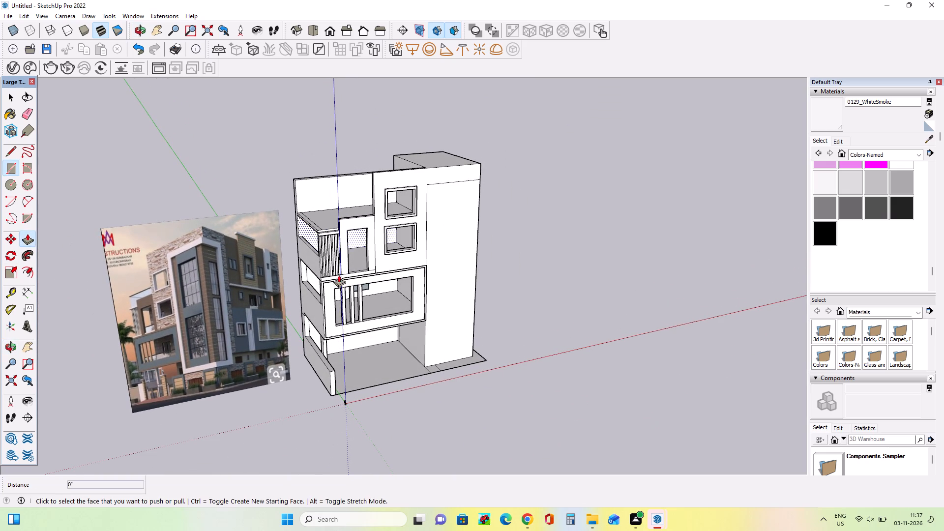
middle_drag(339, 275, 336, 312)
scroll(312, 213, up, 3)
drag(309, 233, 303, 209)
Push/Pull the inner face of the terrace's side parapet outward by about 1' 9 1/16" to thin the wall.
middle_drag(338, 256, 246, 216)
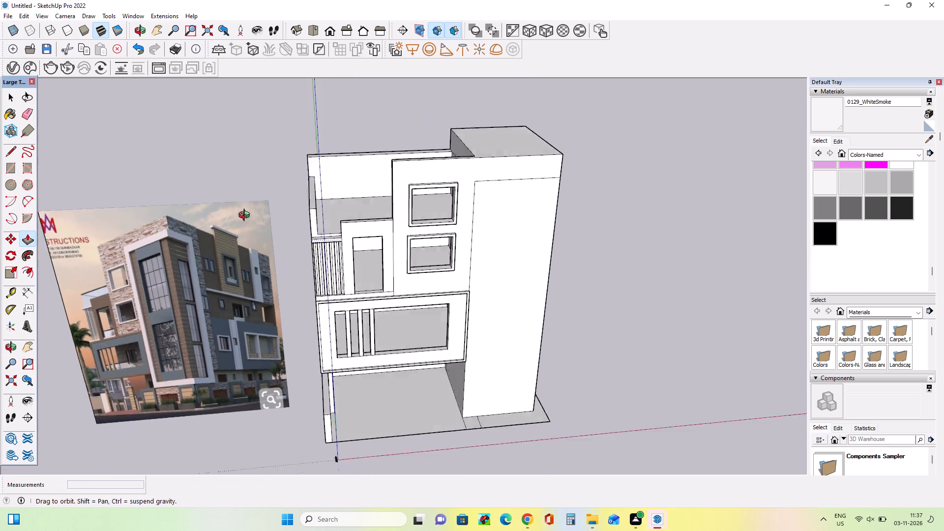
middle_drag(246, 216, 179, 218)
scroll(330, 222, up, 3)
click(323, 205)
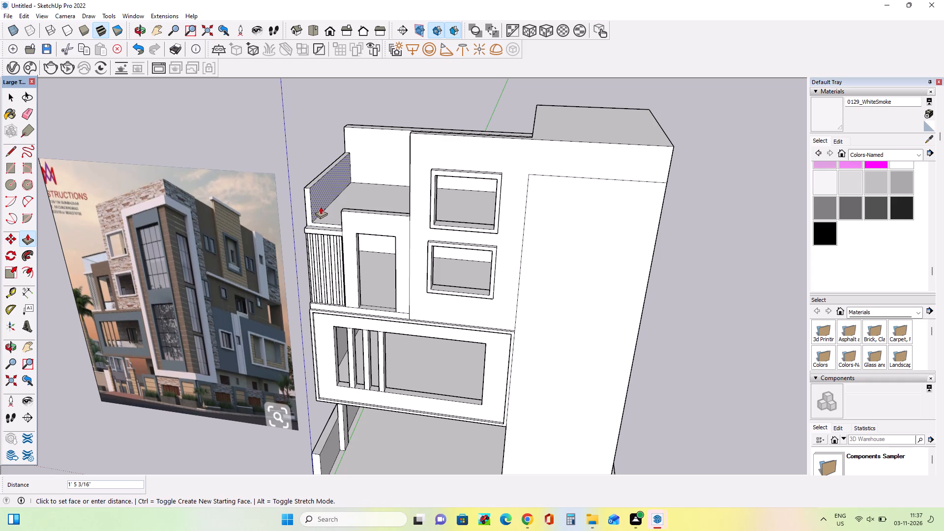
middle_drag(333, 239, 376, 211)
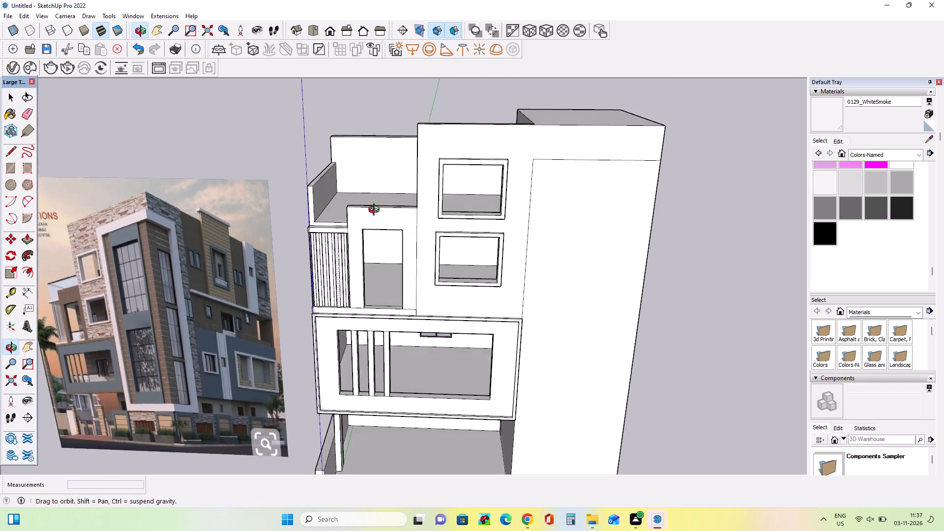
middle_drag(376, 211, 378, 211)
Push/Pull the side parapet's inner face outward by a further 2' 1 3/4" or so to make the wall thinner.
scroll(397, 236, down, 5)
middle_drag(413, 253, 469, 363)
scroll(368, 245, up, 4)
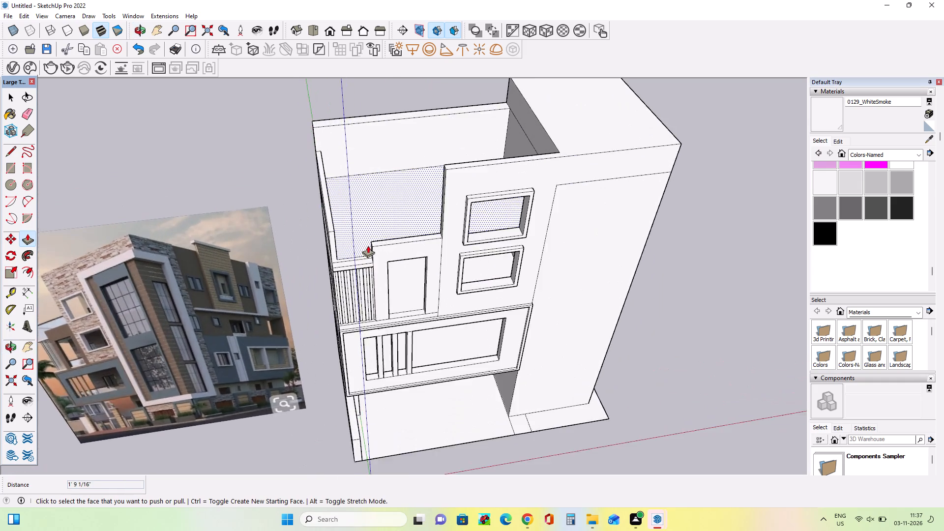
scroll(368, 245, up, 3)
middle_drag(376, 247, 389, 265)
scroll(339, 281, up, 4)
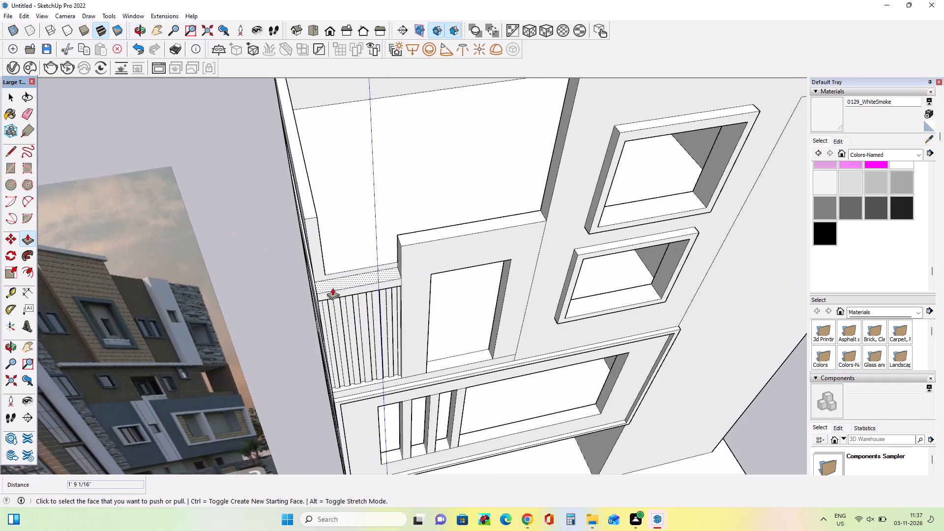
middle_click(332, 288)
middle_drag(317, 244, 195, 274)
drag(294, 220, 291, 218)
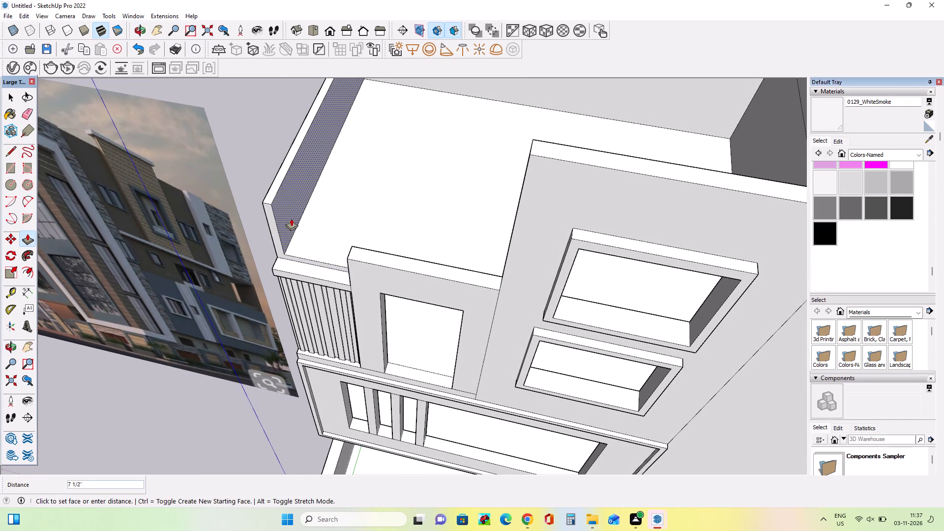
drag(291, 218, 287, 216)
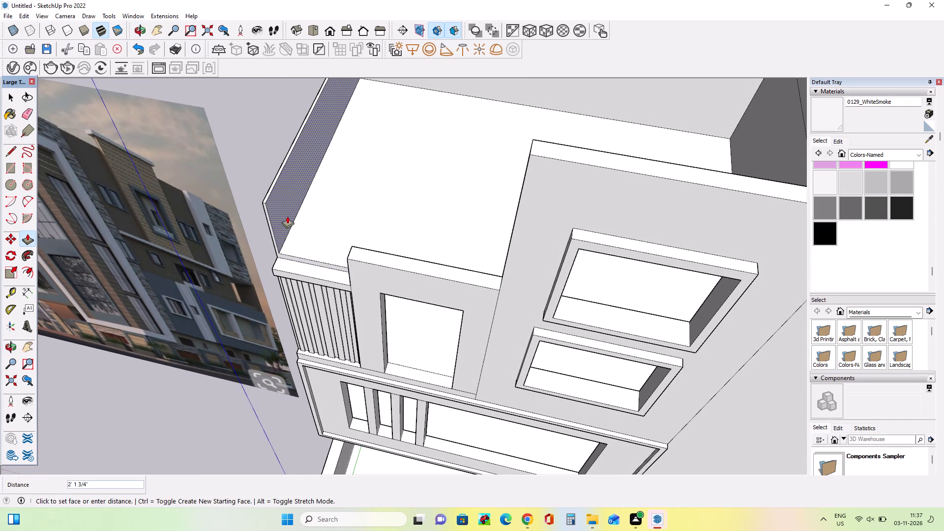
Push/Pull the front face of the side parapet and terrace slab edge forward, flush with the band above the vertical slats.
middle_drag(289, 249, 380, 195)
scroll(317, 242, up, 5)
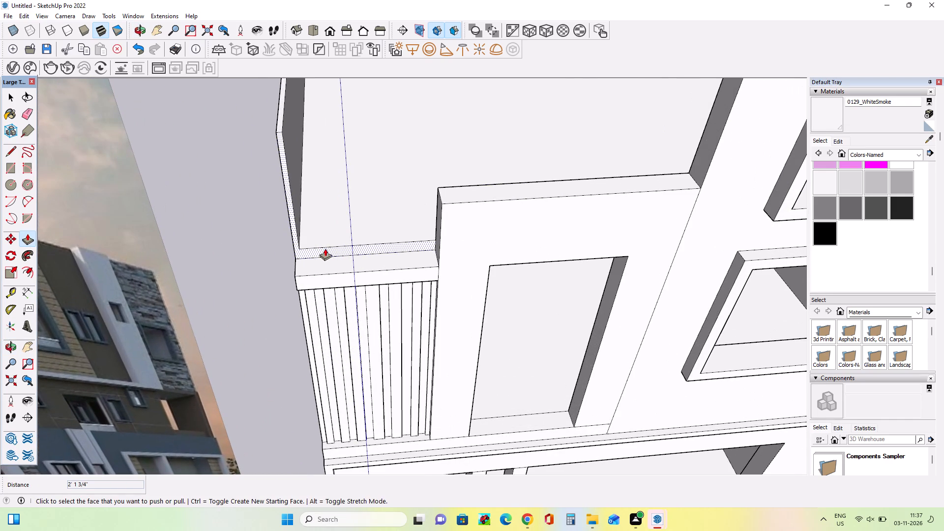
drag(325, 248, 326, 265)
middle_drag(383, 284, 386, 250)
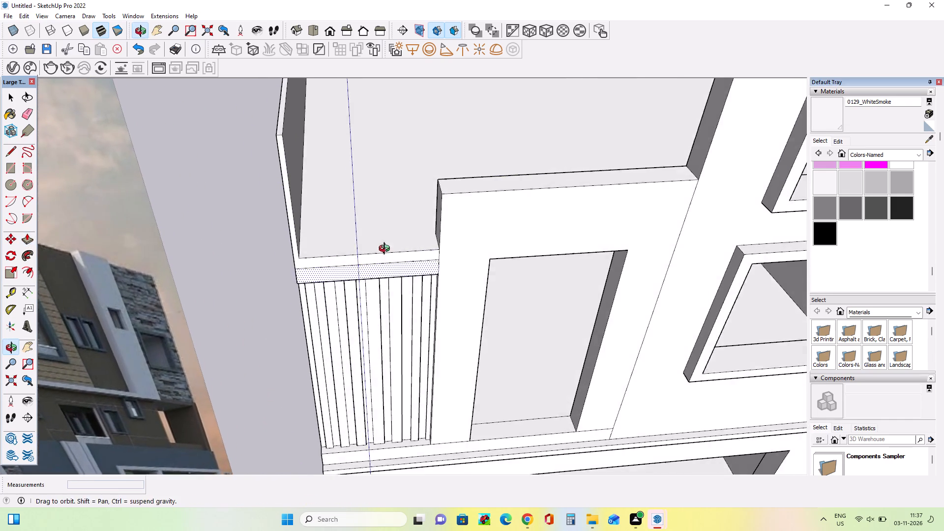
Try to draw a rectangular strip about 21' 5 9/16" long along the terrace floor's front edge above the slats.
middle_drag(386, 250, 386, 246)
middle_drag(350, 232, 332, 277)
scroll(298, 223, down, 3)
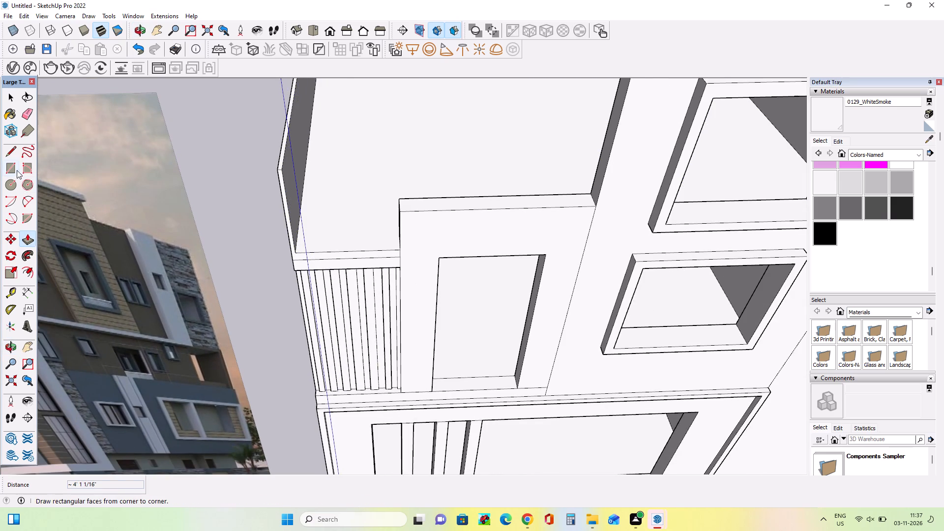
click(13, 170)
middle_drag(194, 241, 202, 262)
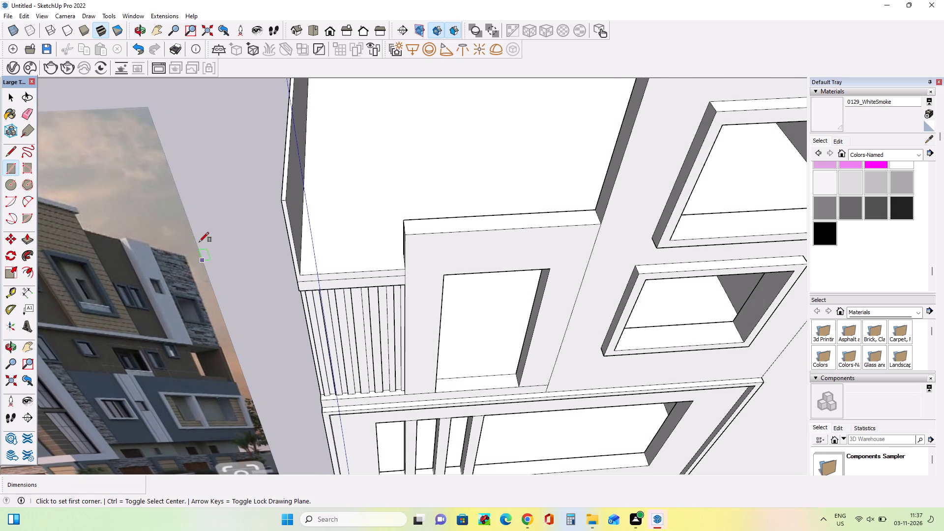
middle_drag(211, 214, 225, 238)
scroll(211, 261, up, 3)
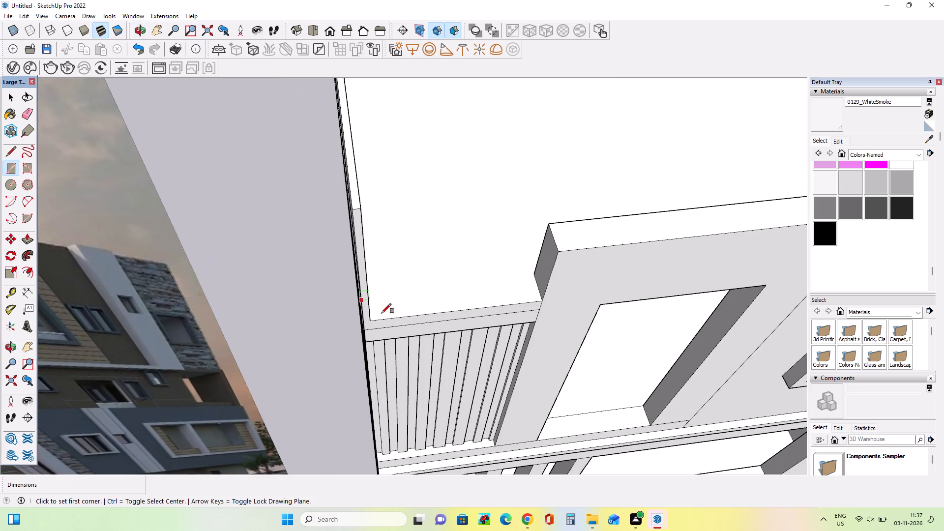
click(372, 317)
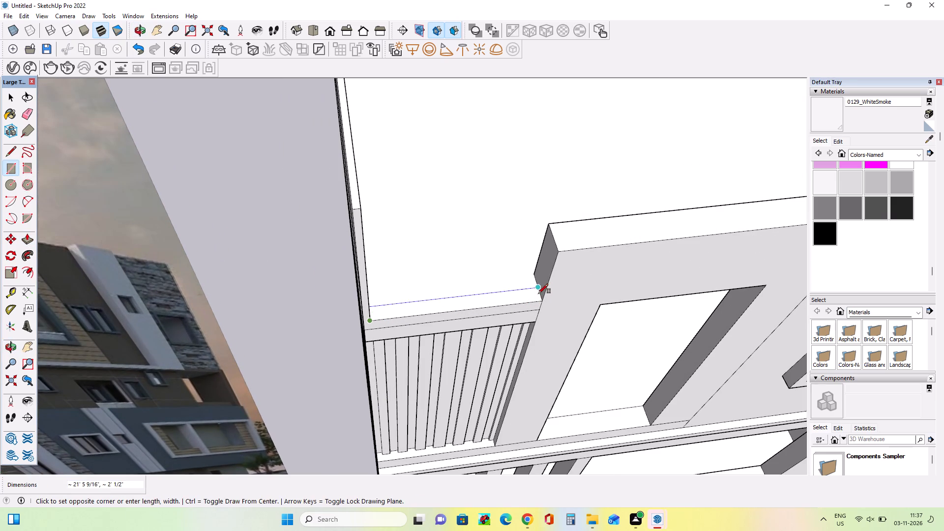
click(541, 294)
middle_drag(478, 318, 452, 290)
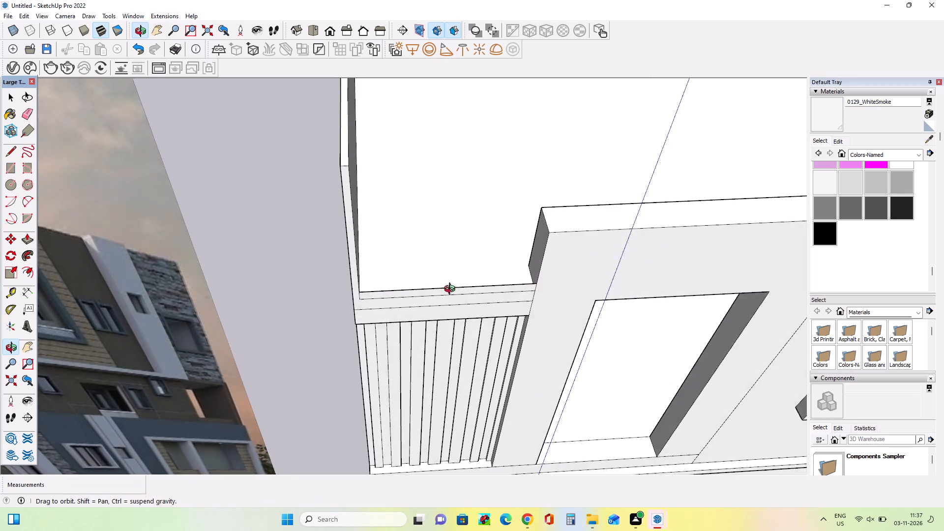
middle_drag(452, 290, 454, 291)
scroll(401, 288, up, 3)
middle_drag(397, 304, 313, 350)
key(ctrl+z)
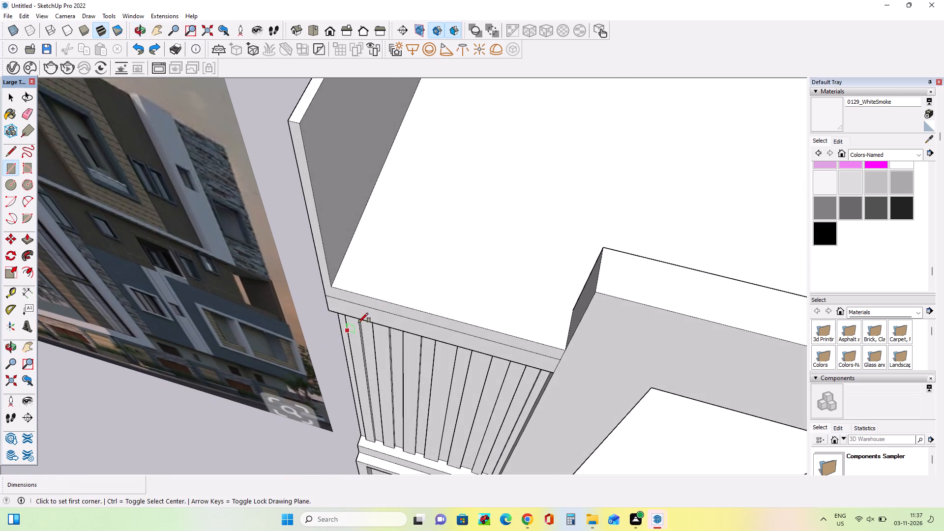
Draw a rectangle about 21' 5 9/16" by 8 7/16" along the terrace floor's front edge, from the side parapet to the door wall.
middle_drag(367, 326, 475, 325)
scroll(380, 307, up, 2)
click(384, 300)
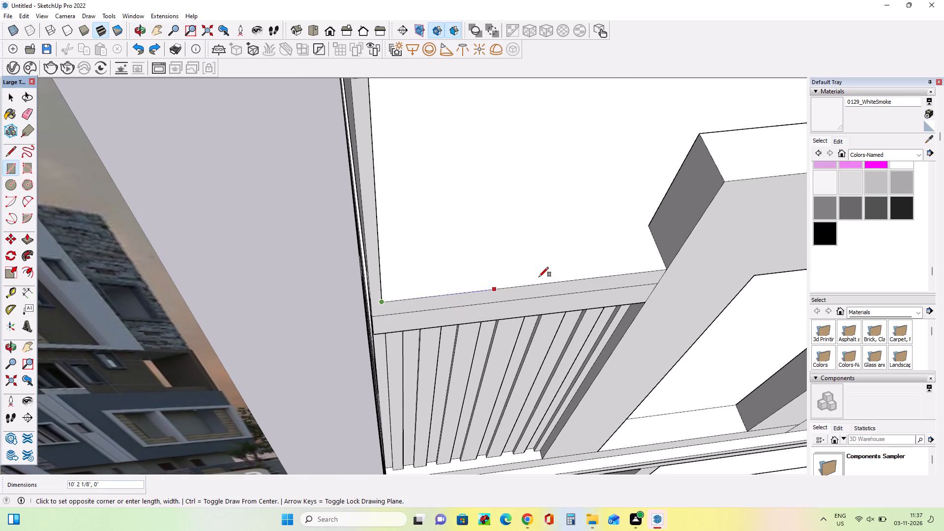
click(661, 263)
middle_drag(548, 283, 518, 302)
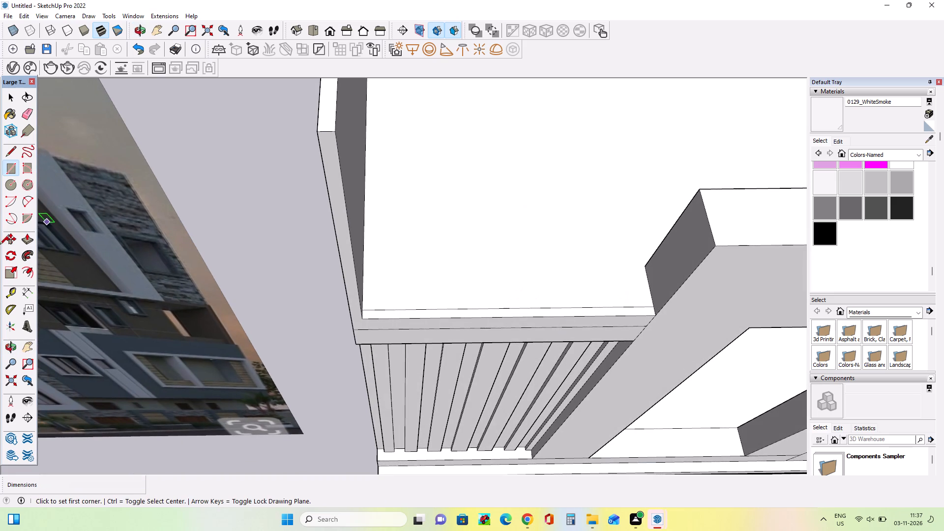
Push/Pull the front edge strip up about 9' 11 15/16" to start the terrace's front parapet.
click(26, 236)
drag(417, 311, 365, 190)
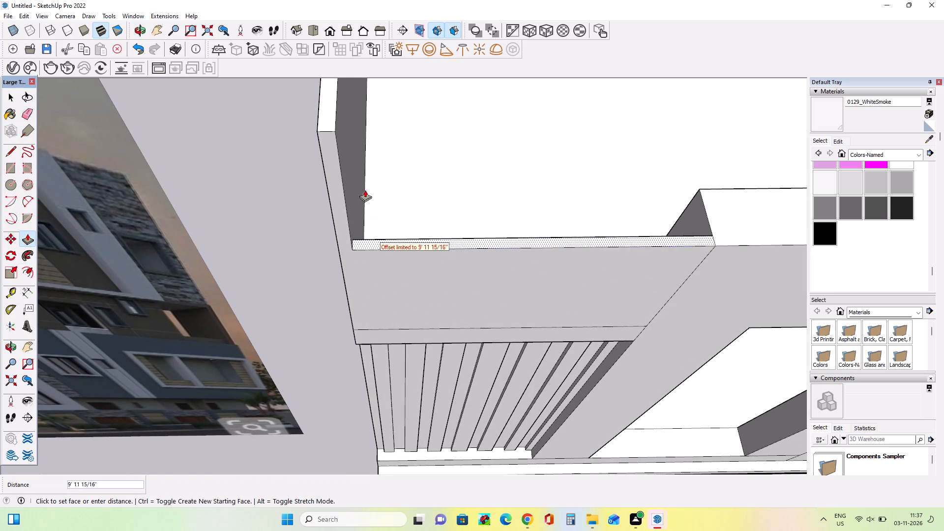
drag(365, 190, 333, 125)
Push/Pull the front parapet's top face up a further 10' 5", level with the top of the side parapet.
middle_drag(407, 314, 346, 270)
scroll(346, 269, down, 9)
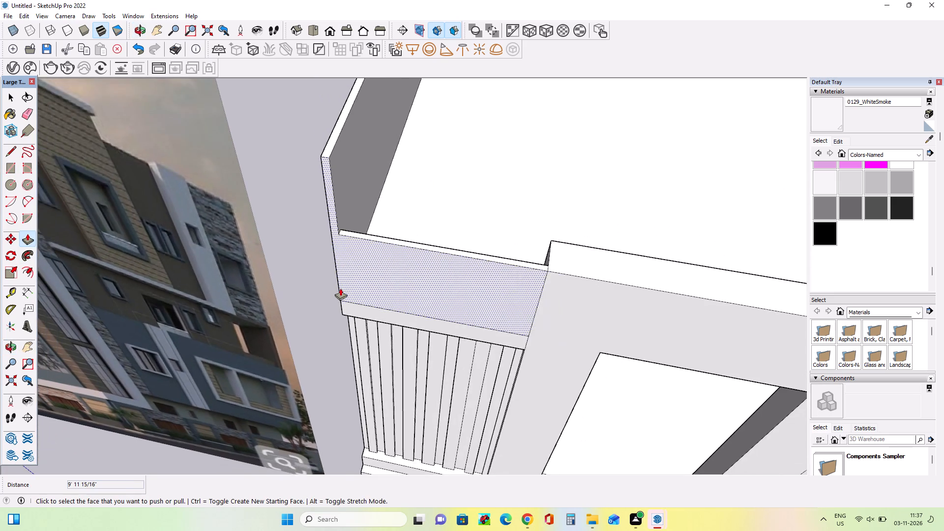
scroll(340, 288, down, 4)
middle_drag(351, 310, 457, 282)
scroll(456, 284, down, 3)
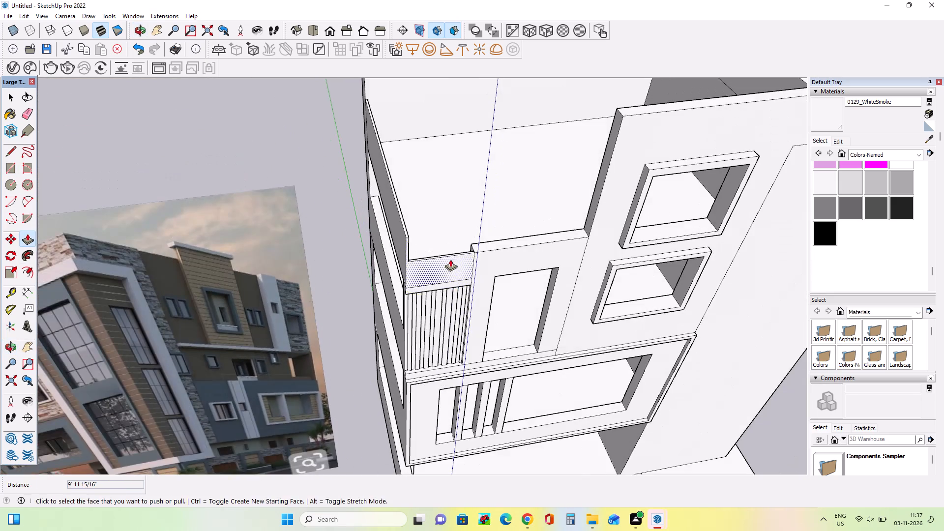
middle_drag(450, 259, 460, 177)
scroll(468, 200, down, 4)
middle_drag(484, 239, 470, 265)
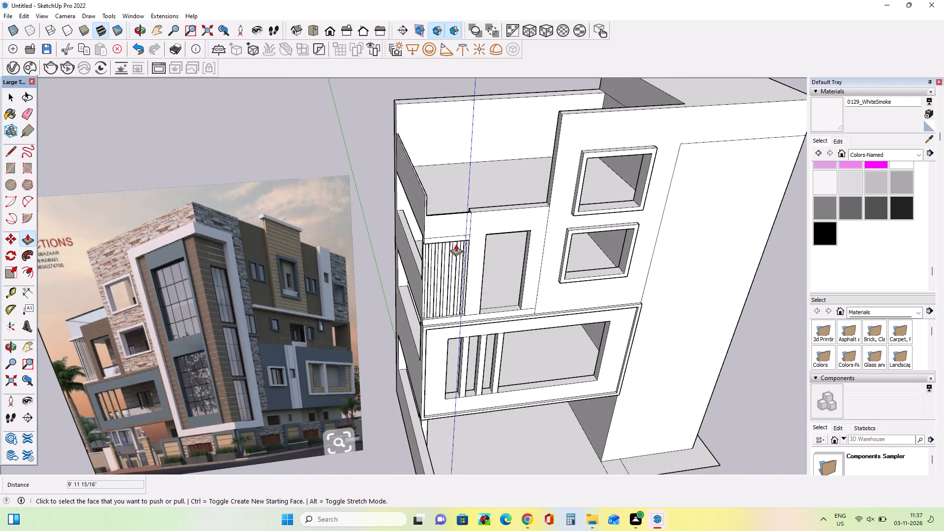
scroll(441, 208, up, 6)
middle_drag(468, 229, 468, 258)
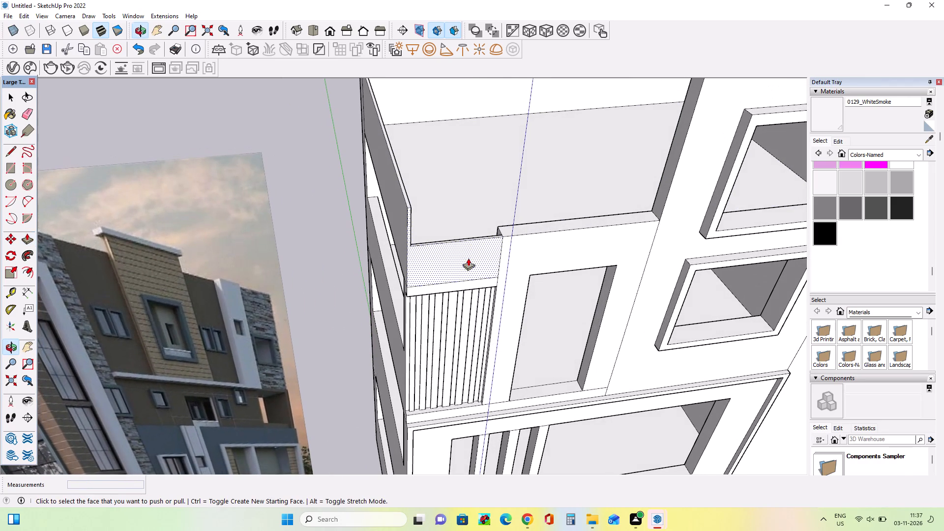
middle_drag(462, 237, 463, 317)
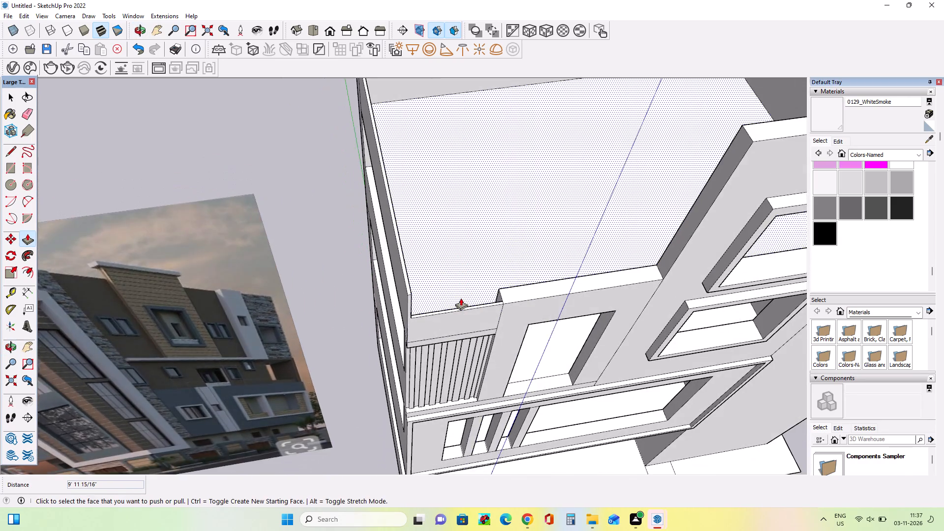
scroll(461, 298, up, 3)
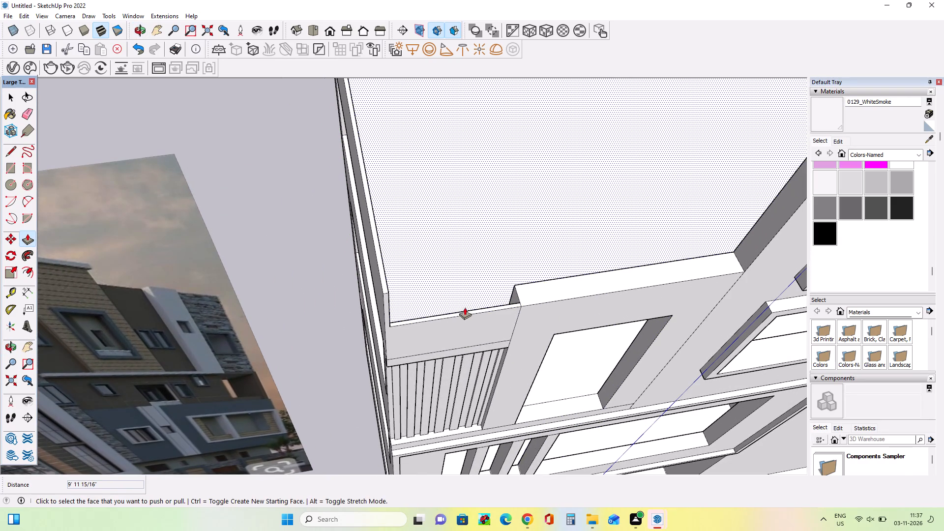
scroll(446, 312, up, 4)
drag(440, 321, 357, 257)
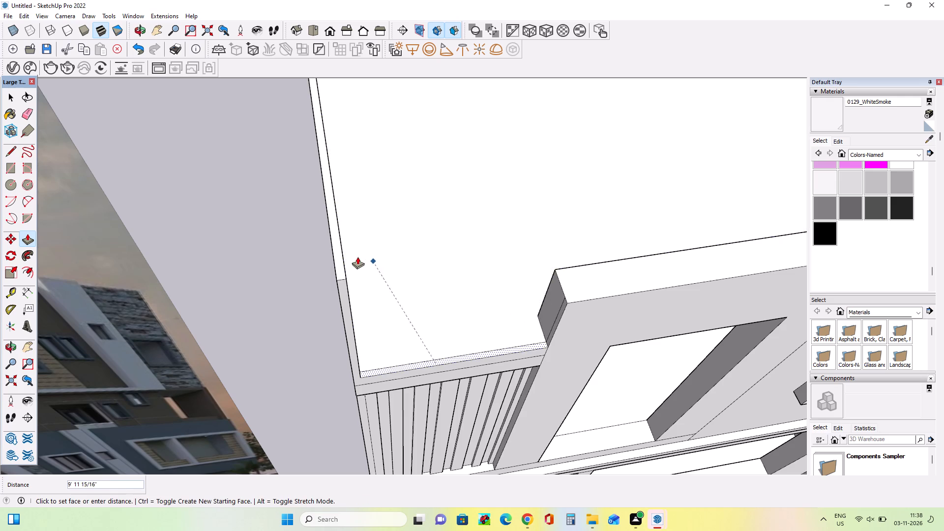
drag(357, 257, 340, 258)
middle_drag(410, 314, 299, 291)
scroll(319, 243, down, 5)
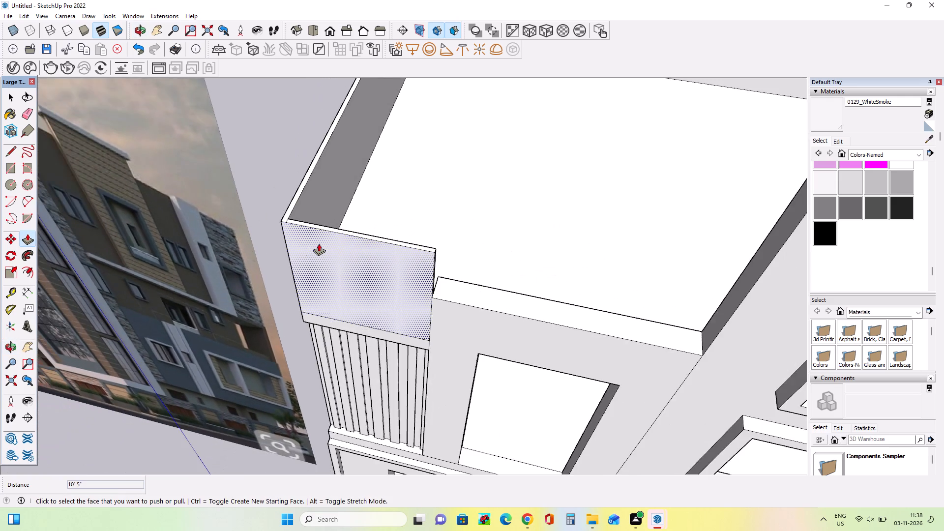
Push/Pull the front parapet's end face about 38' 6 13/16" above the door wall until it meets the tower block.
scroll(319, 243, down, 4)
middle_drag(504, 298, 385, 295)
scroll(357, 266, up, 9)
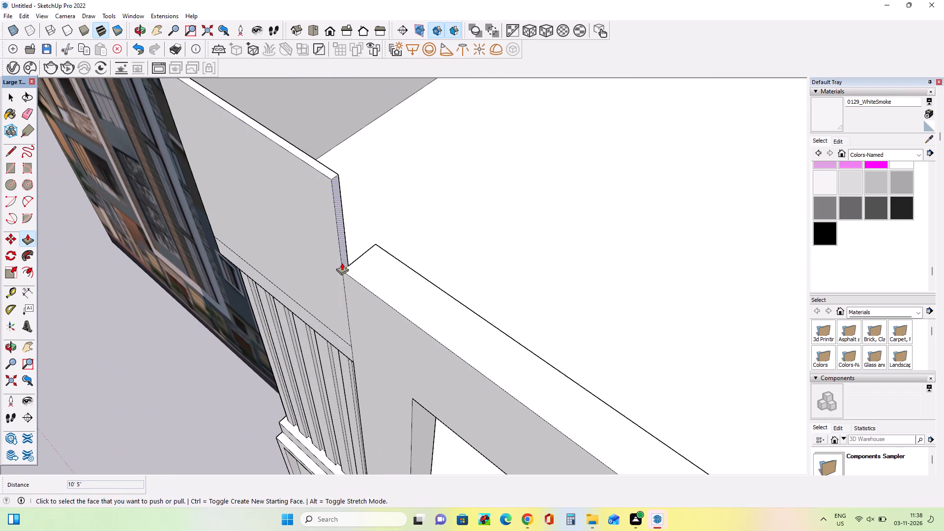
drag(344, 263, 493, 360)
scroll(456, 333, down, 12)
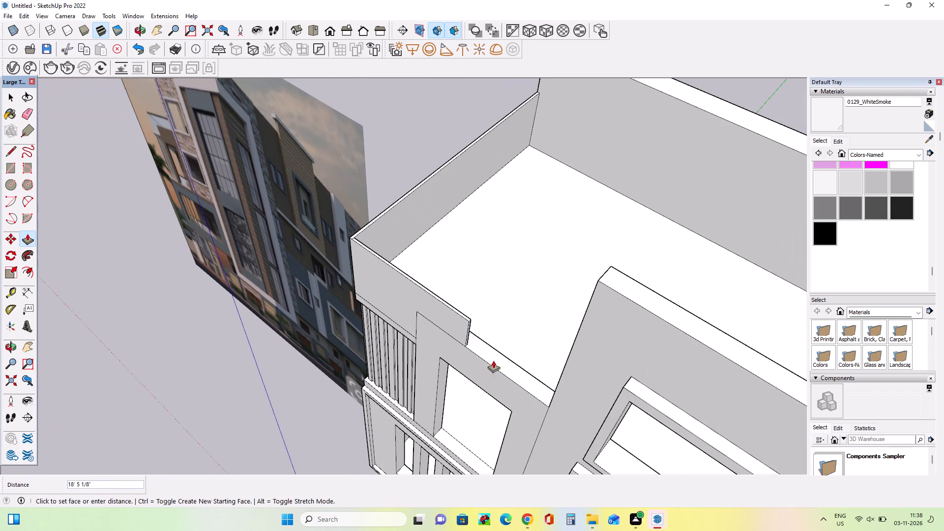
drag(493, 360, 550, 410)
middle_drag(475, 376, 598, 266)
scroll(377, 281, down, 4)
middle_drag(377, 284, 496, 210)
scroll(475, 209, down, 5)
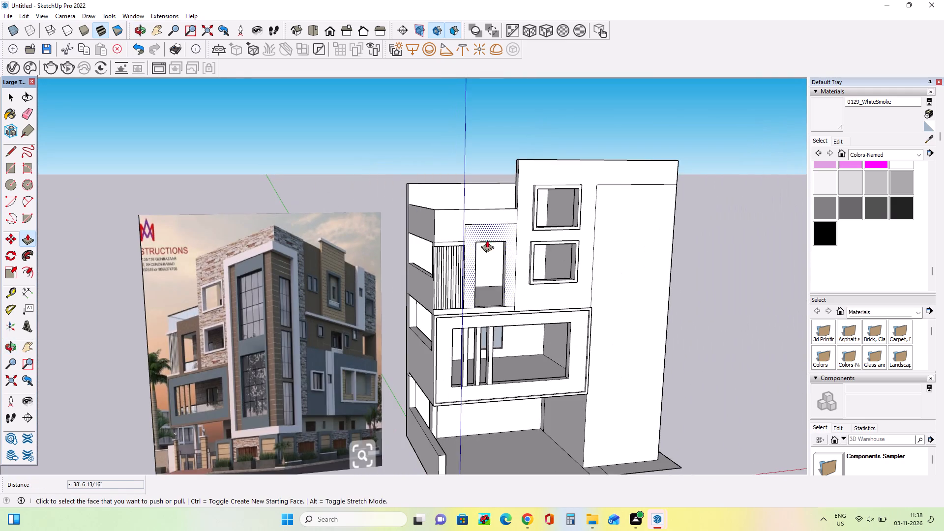
Erase the short edge at the corner between the side and front parapets' top faces to merge them.
middle_drag(488, 243, 497, 291)
scroll(448, 203, up, 4)
middle_drag(458, 225, 460, 243)
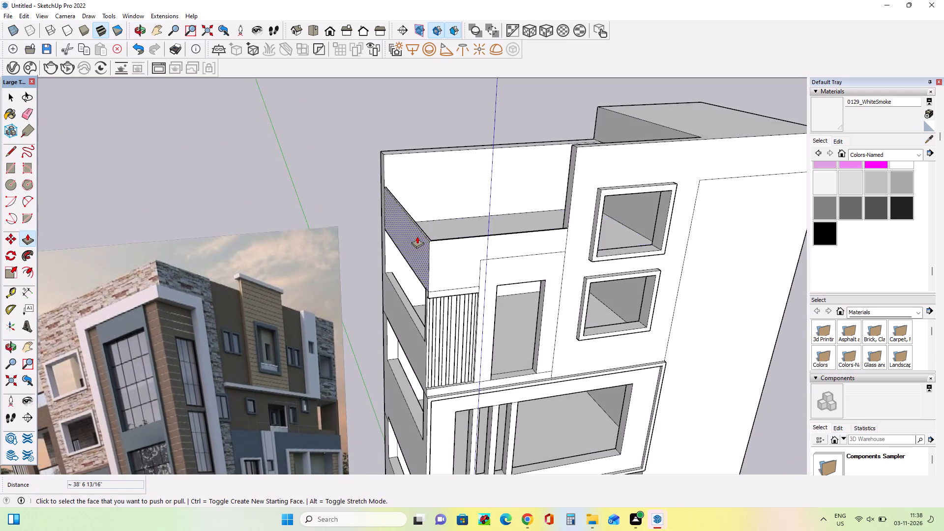
scroll(418, 236, up, 6)
middle_drag(449, 233, 450, 327)
scroll(450, 327, up, 8)
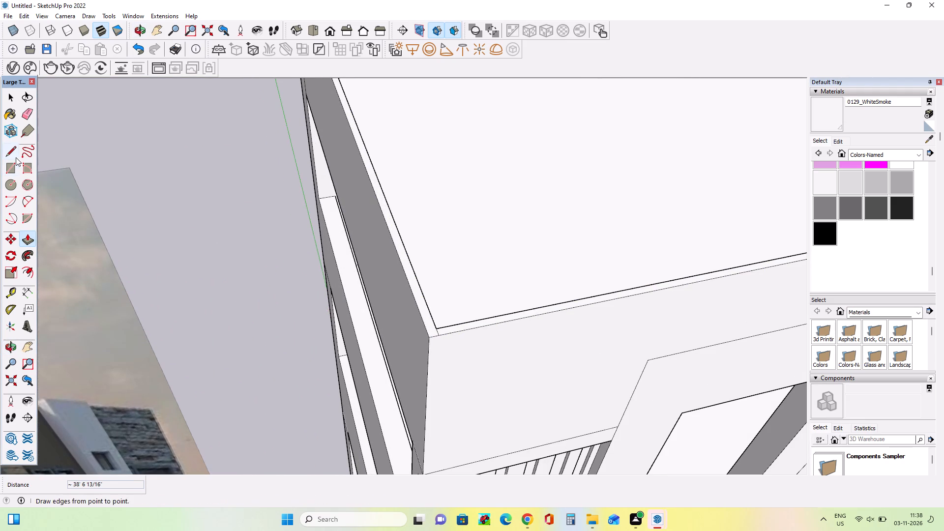
click(31, 114)
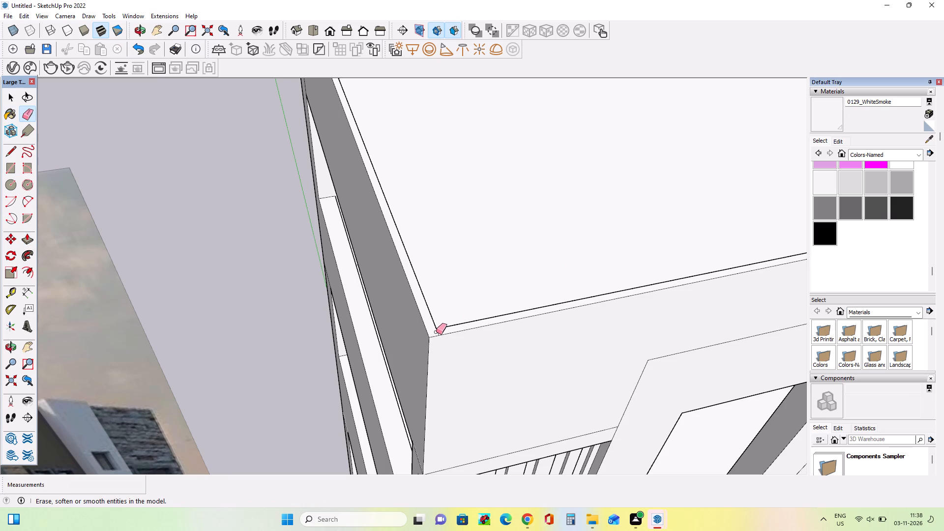
click(436, 332)
Push/Pull the merged top face of the side and front parapets up about 2' 5 1/2".
click(28, 239)
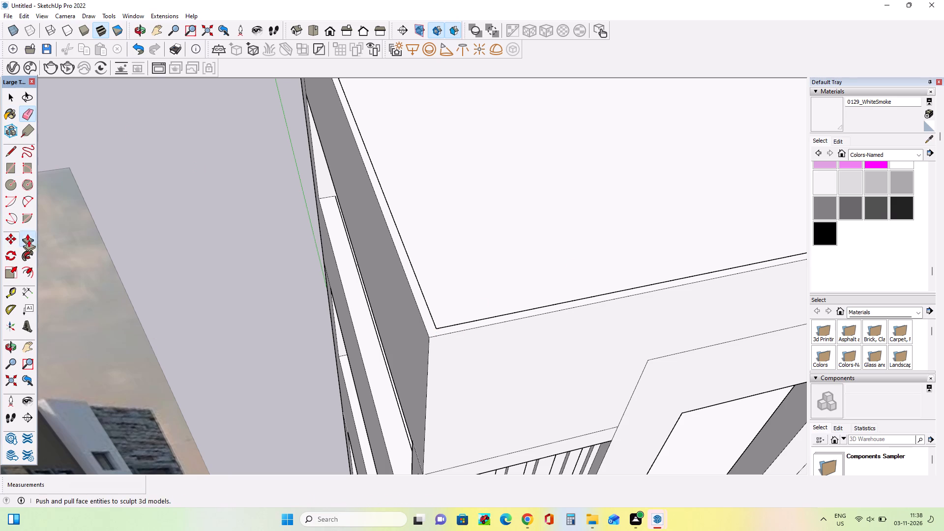
drag(429, 330, 432, 310)
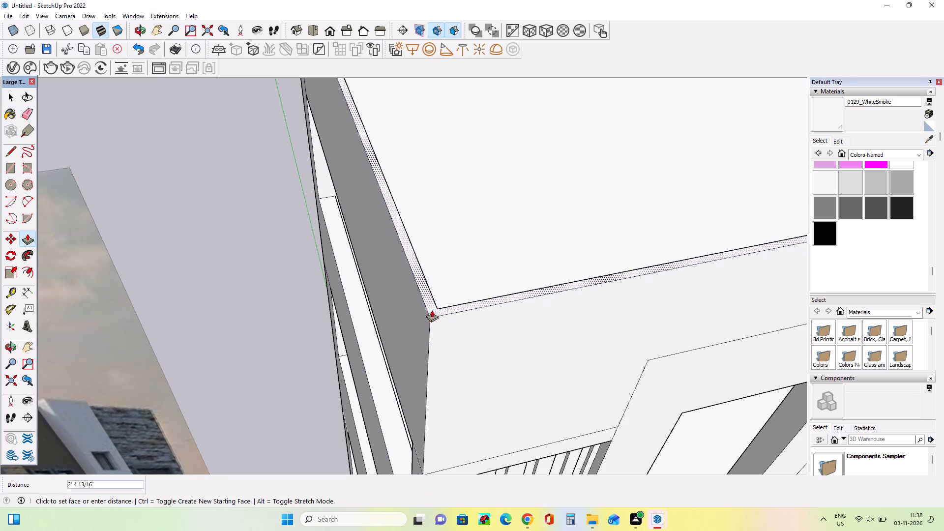
drag(432, 310, 432, 309)
Examine the terrace parapet and whole front elevation from several angles against the reference image.
scroll(360, 236, down, 13)
middle_drag(453, 269, 452, 156)
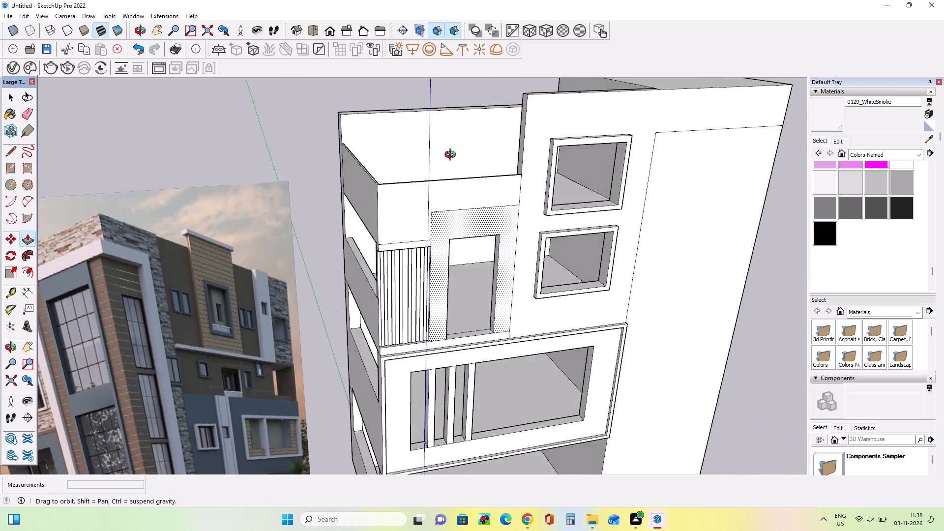
middle_drag(452, 156, 452, 141)
scroll(566, 187, down, 4)
middle_drag(558, 204, 549, 240)
scroll(462, 170, up, 4)
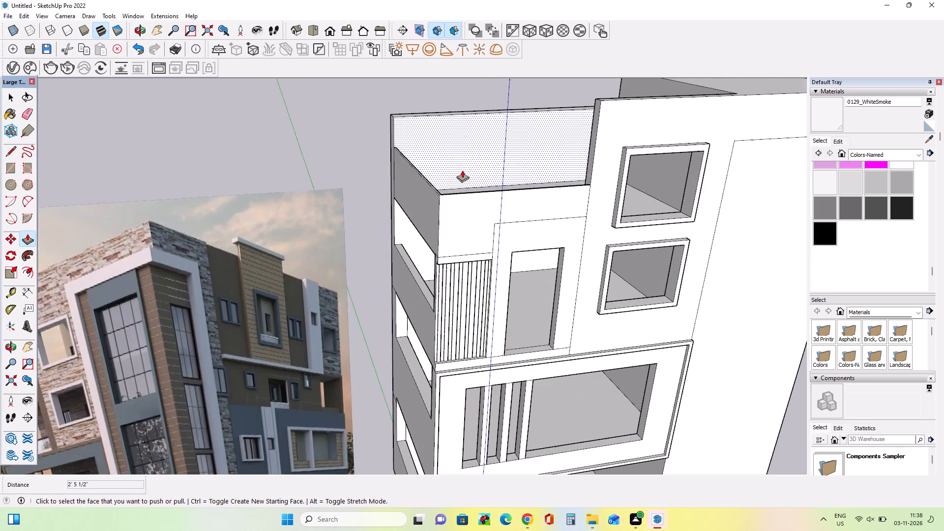
middle_drag(484, 202, 419, 340)
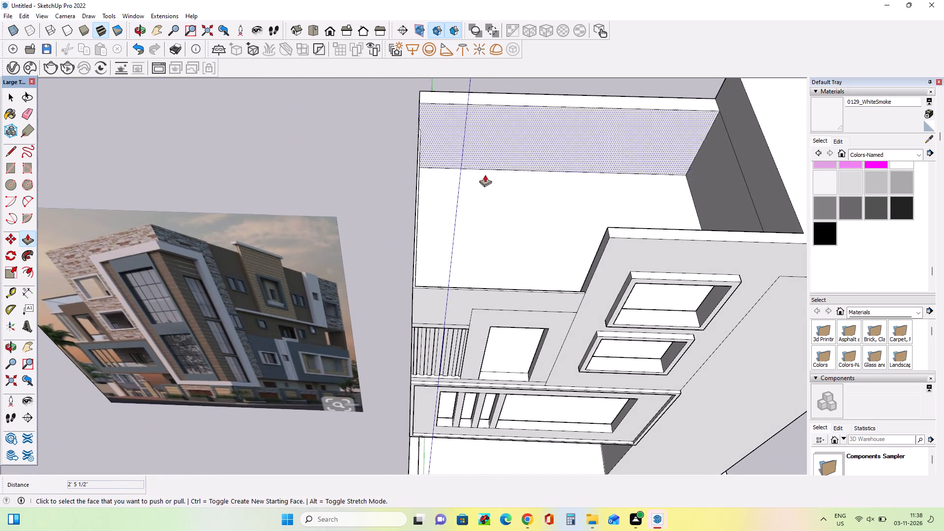
middle_drag(361, 266, 401, 171)
scroll(372, 166, down, 5)
middle_drag(379, 201, 389, 183)
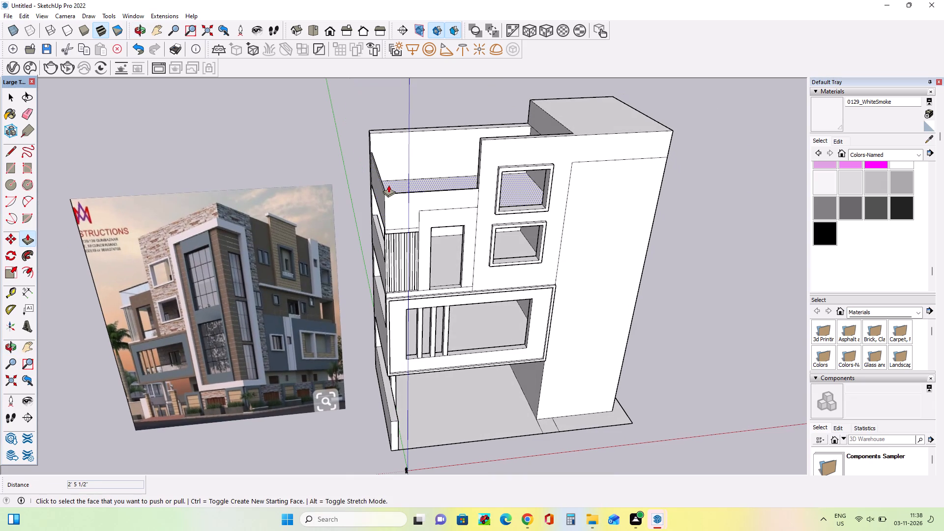
middle_drag(383, 199, 390, 217)
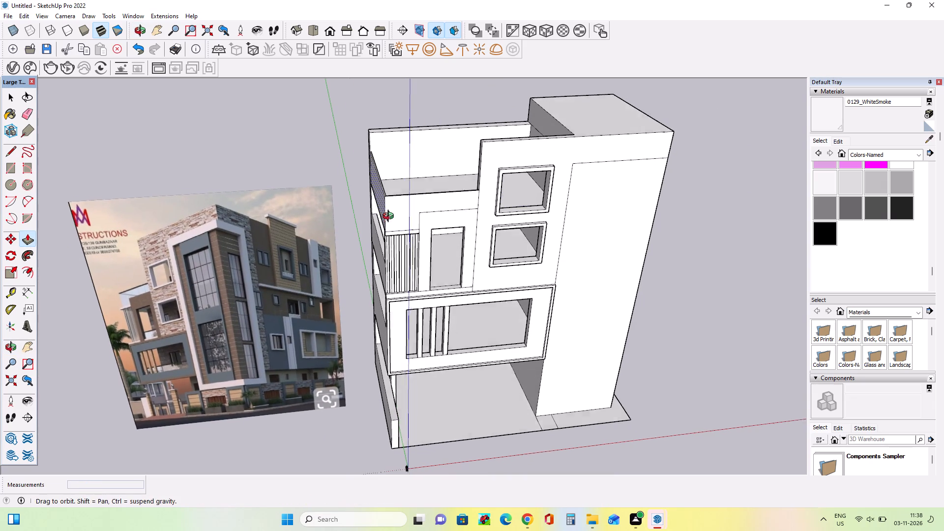
middle_drag(390, 217, 392, 220)
middle_drag(405, 234, 413, 218)
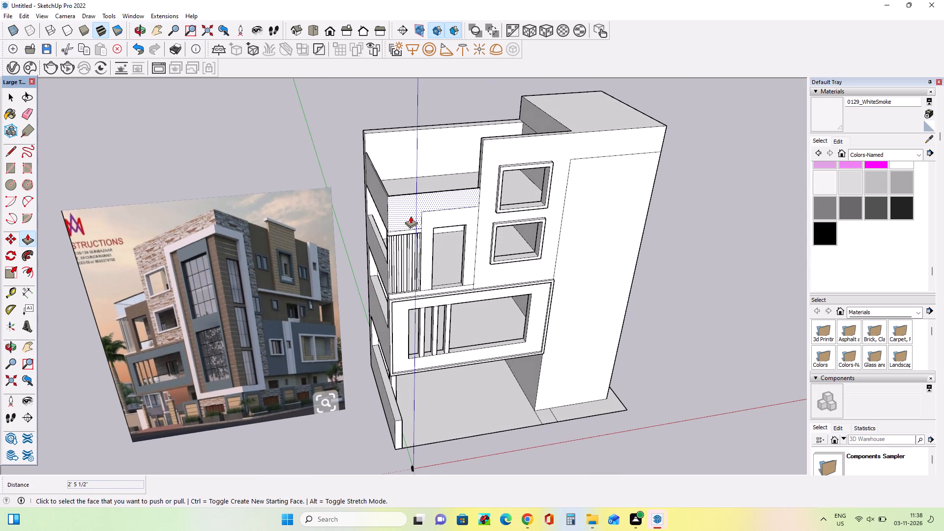
middle_drag(413, 210, 435, 179)
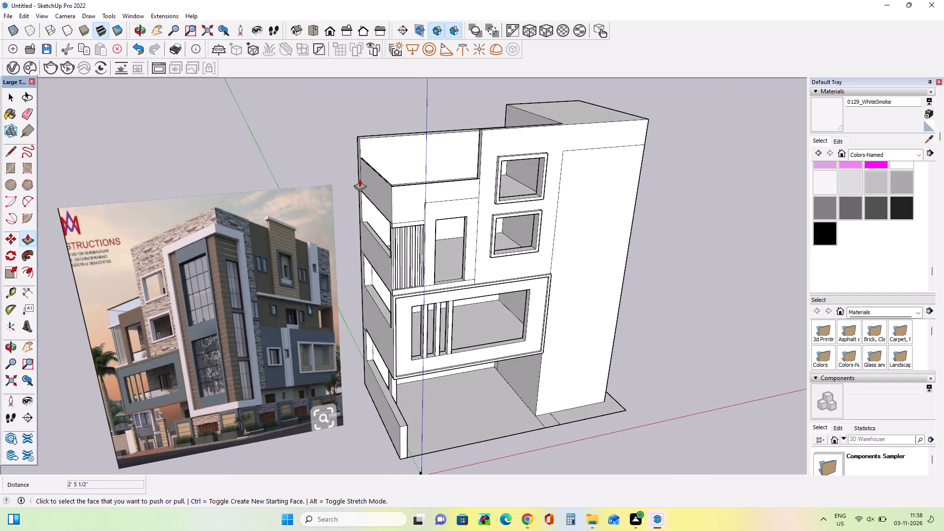
scroll(363, 183, up, 3)
middle_drag(390, 207, 399, 218)
scroll(397, 217, down, 4)
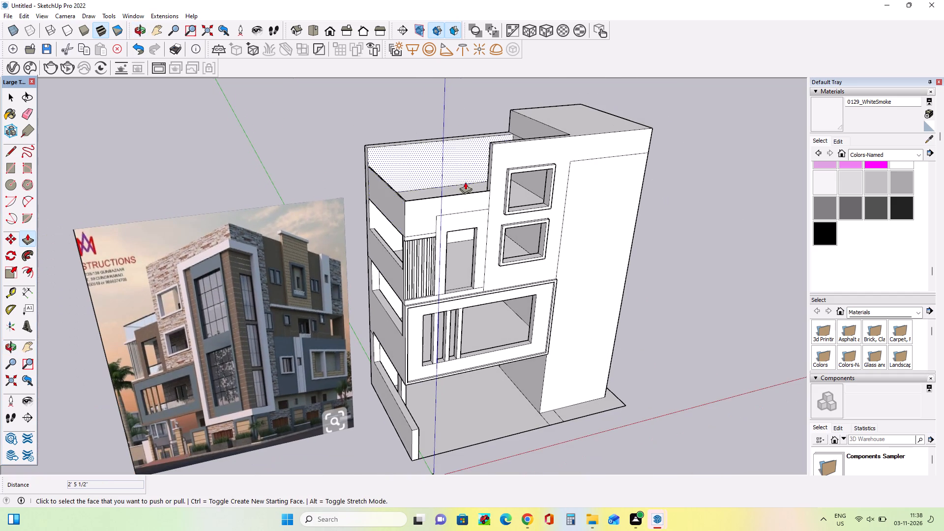
Draw a line across the front parapet's outer face just below its top edge, from the tower wall to the side-parapet corner.
scroll(464, 180, up, 7)
middle_drag(461, 216, 452, 237)
scroll(323, 246, up, 3)
middle_drag(317, 246, 315, 233)
click(12, 148)
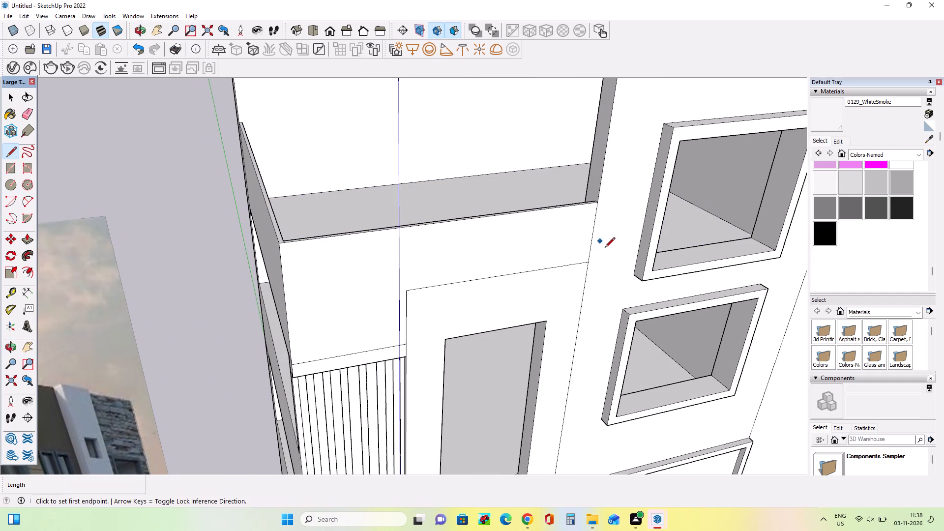
scroll(604, 217, up, 3)
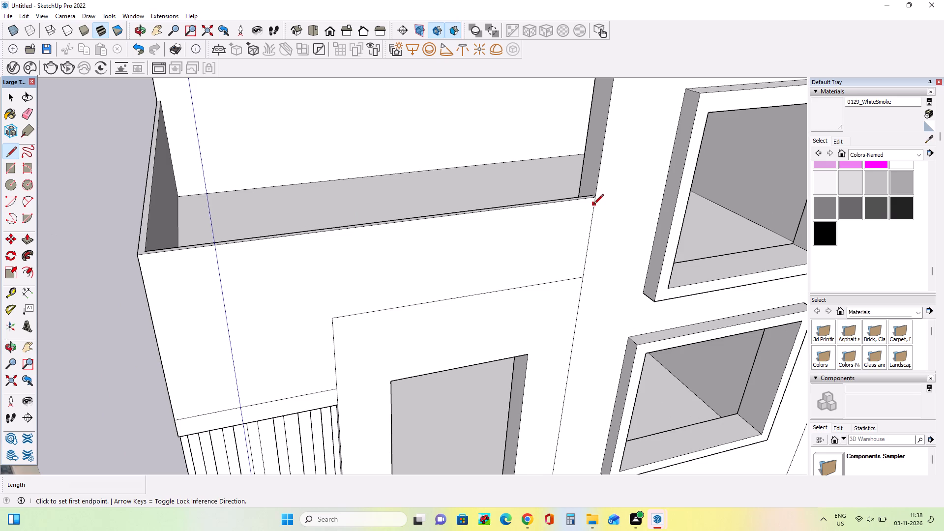
scroll(593, 205, up, 4)
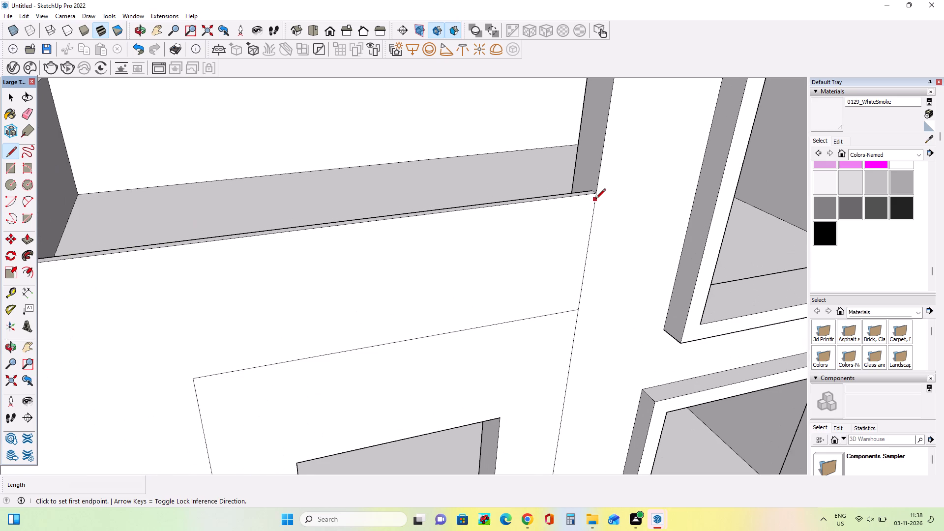
click(595, 200)
scroll(521, 216, down, 3)
scroll(521, 216, up, 1)
scroll(522, 216, down, 9)
scroll(340, 246, up, 4)
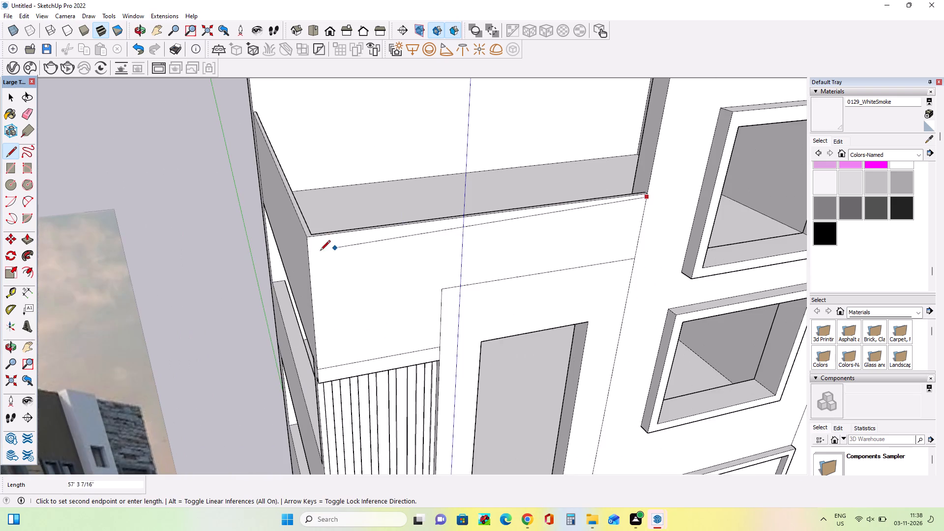
scroll(301, 253, up, 2)
click(311, 242)
Draw a line about 81' 3" long across the side parapet's outer face just below its top edge, from the front corner to the rear pier.
middle_drag(406, 265, 654, 266)
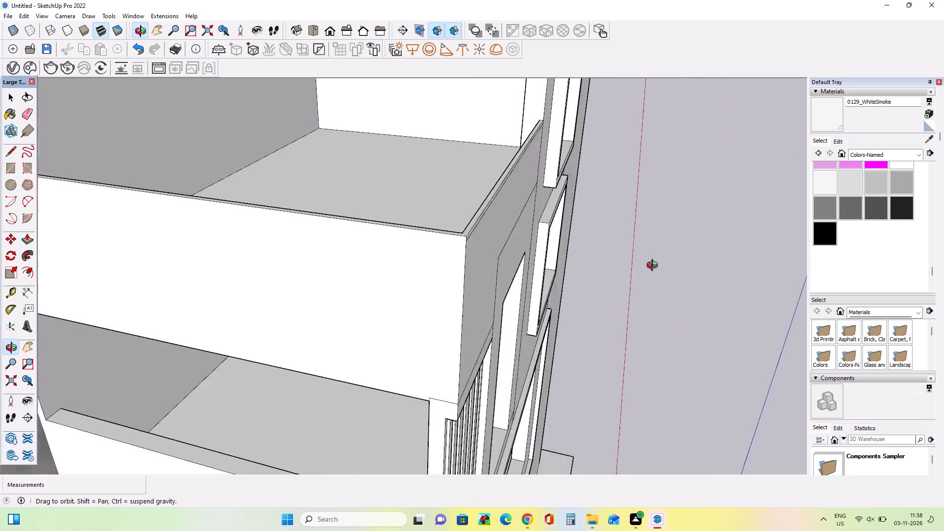
middle_drag(654, 266, 655, 273)
scroll(655, 272, down, 4)
middle_drag(582, 270, 505, 222)
scroll(499, 218, up, 7)
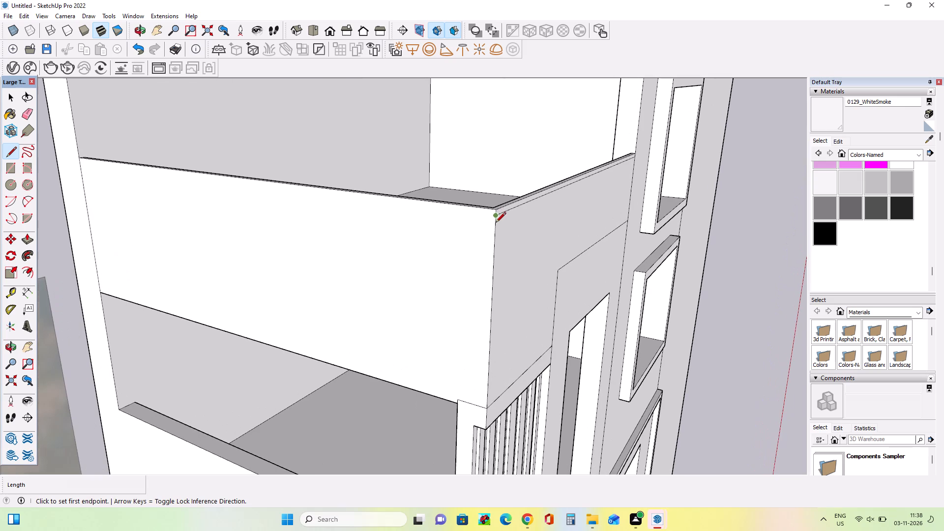
click(496, 219)
scroll(451, 230, down, 7)
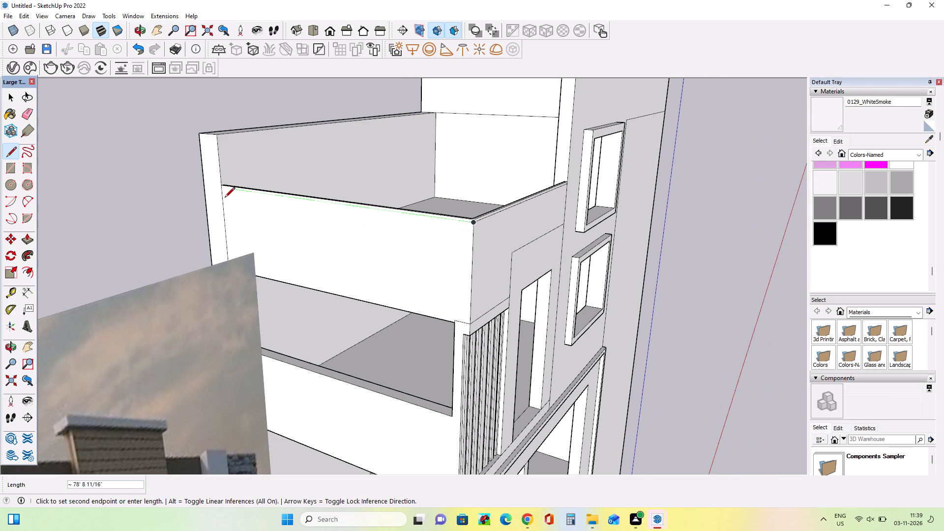
scroll(223, 195, up, 6)
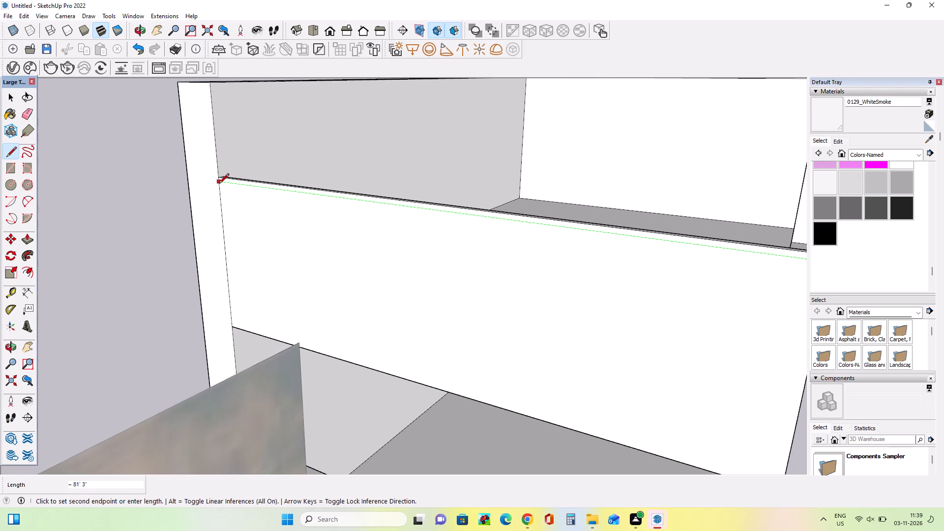
click(219, 184)
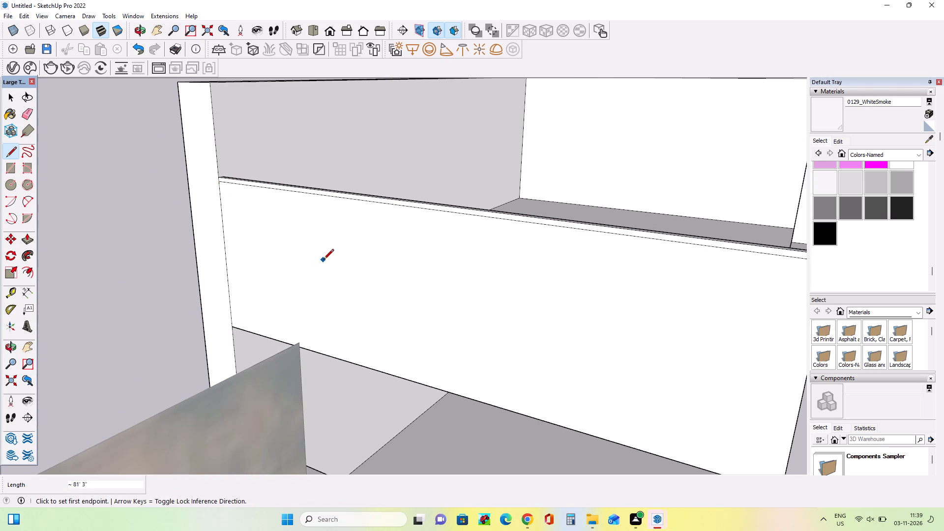
Draw a line along the bottom of the side parapet's outer face, from the slatted corner post to the rear pier.
middle_drag(308, 258, 308, 269)
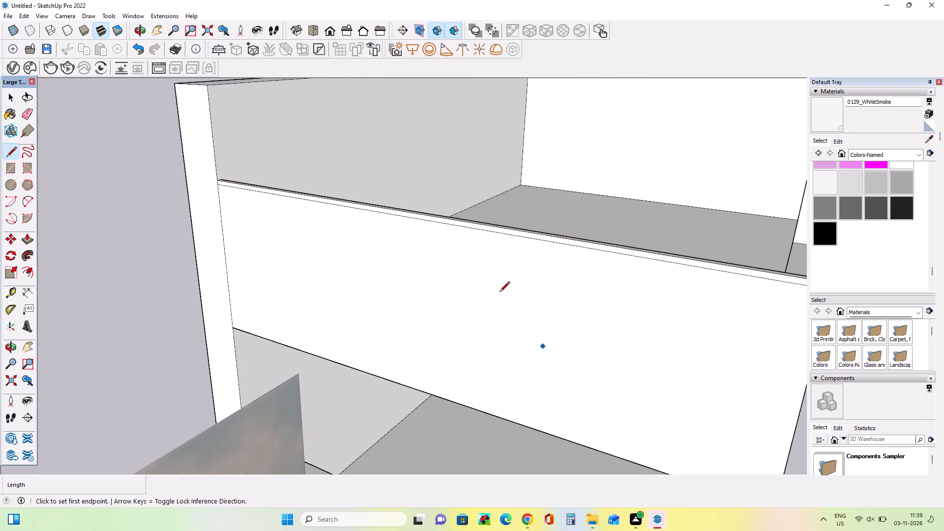
middle_drag(391, 266, 390, 281)
scroll(326, 253, down, 7)
middle_drag(504, 321, 496, 252)
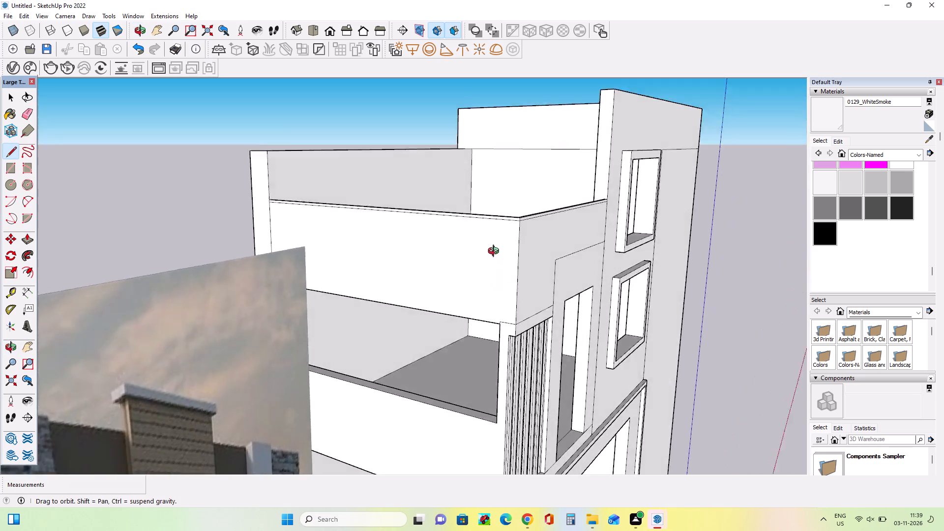
middle_drag(496, 252, 496, 250)
scroll(461, 287, up, 3)
middle_drag(495, 312, 439, 327)
scroll(465, 342, up, 4)
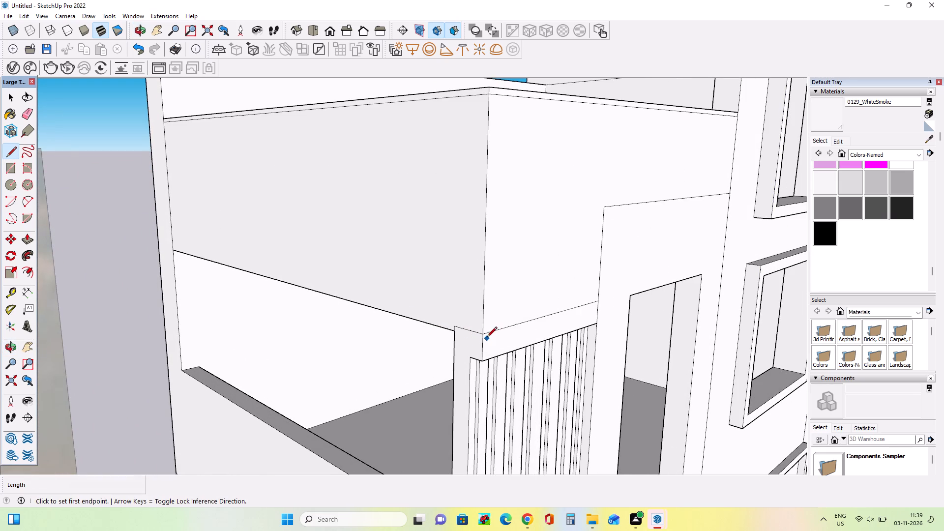
middle_click(524, 330)
middle_drag(443, 315, 482, 324)
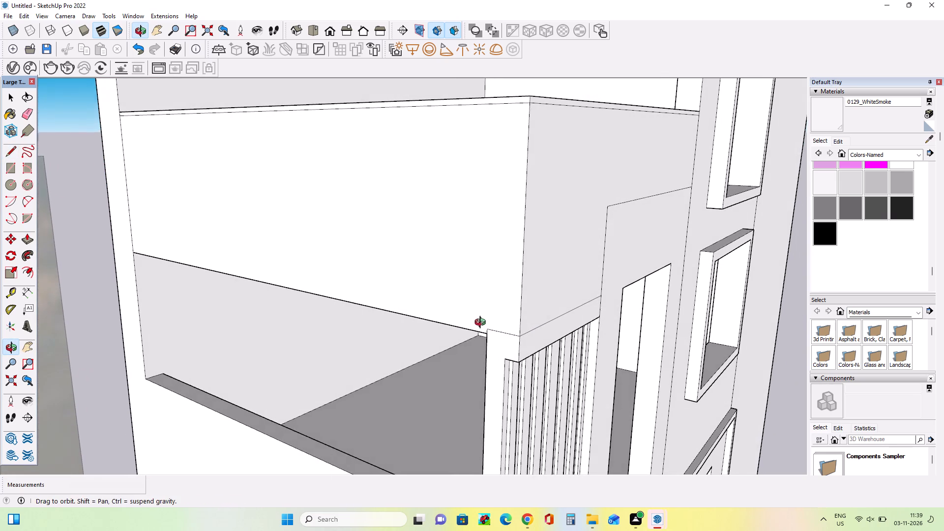
middle_drag(482, 324, 481, 324)
scroll(490, 331, up, 2)
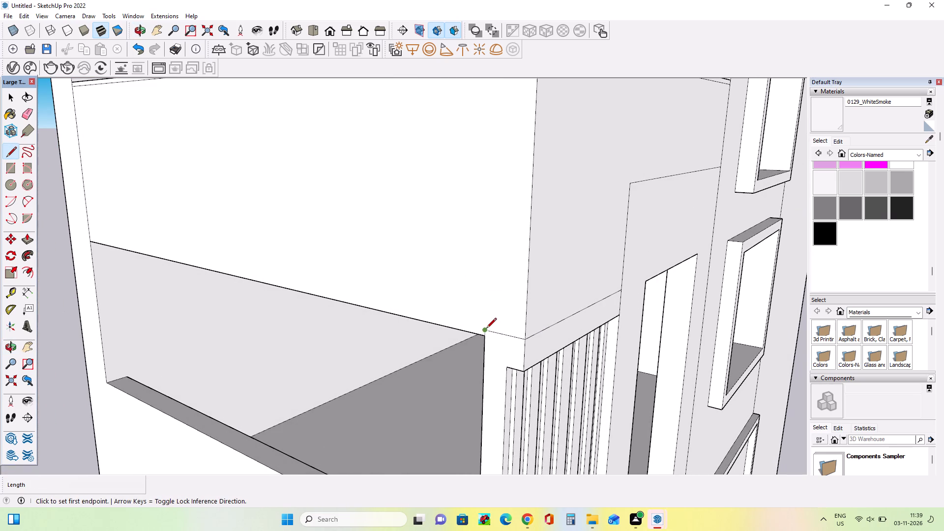
click(486, 329)
scroll(324, 281, down, 4)
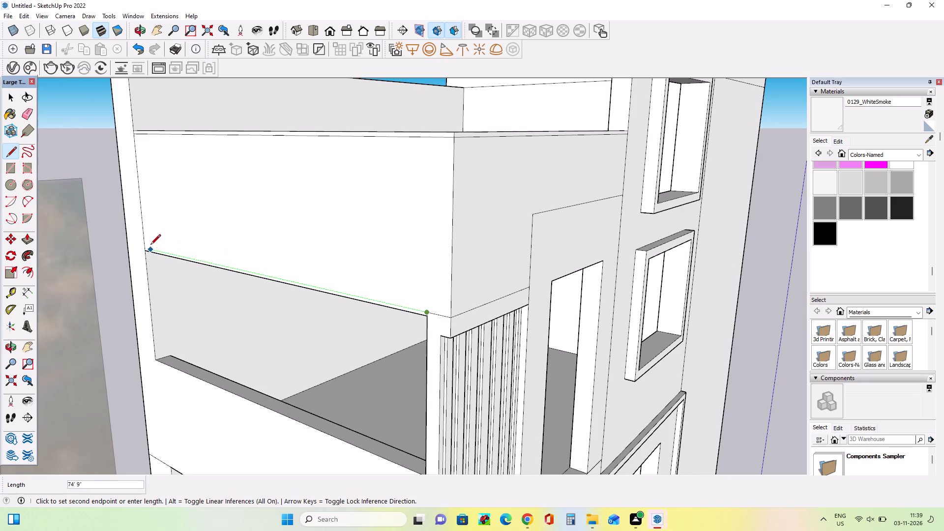
click(147, 244)
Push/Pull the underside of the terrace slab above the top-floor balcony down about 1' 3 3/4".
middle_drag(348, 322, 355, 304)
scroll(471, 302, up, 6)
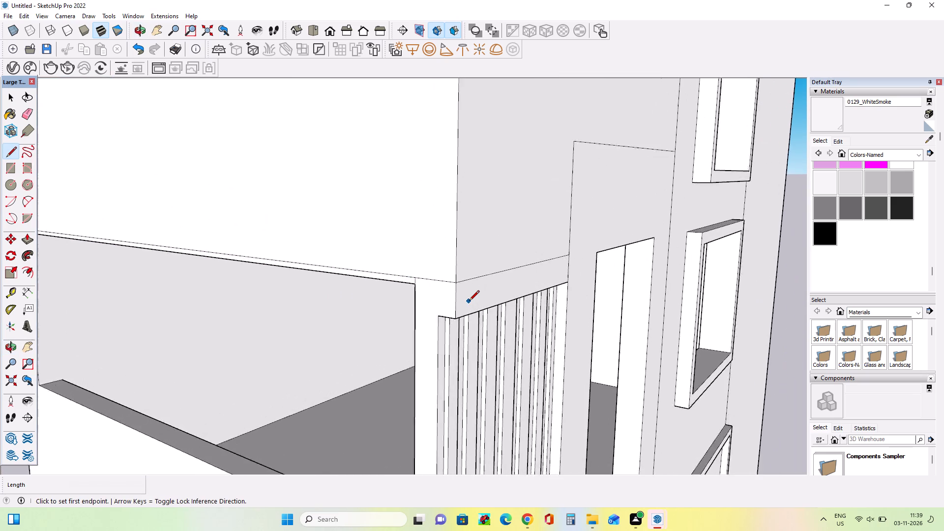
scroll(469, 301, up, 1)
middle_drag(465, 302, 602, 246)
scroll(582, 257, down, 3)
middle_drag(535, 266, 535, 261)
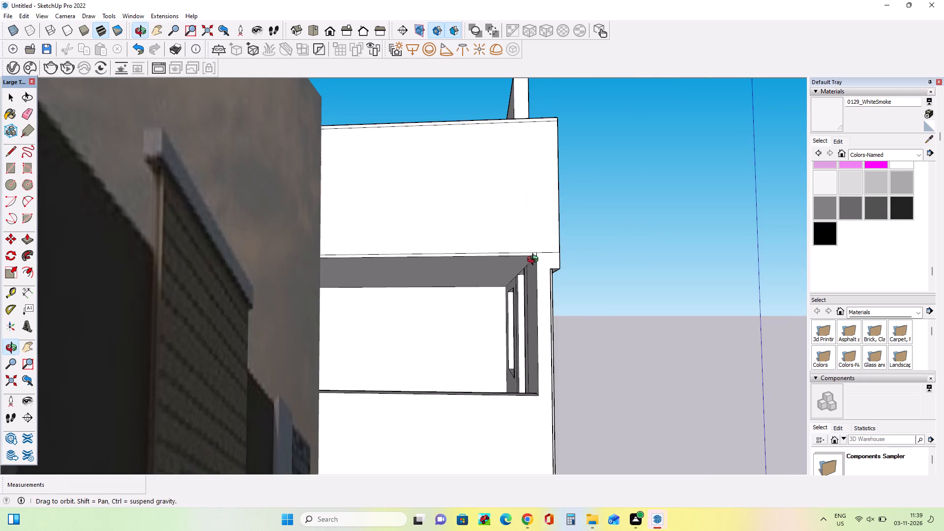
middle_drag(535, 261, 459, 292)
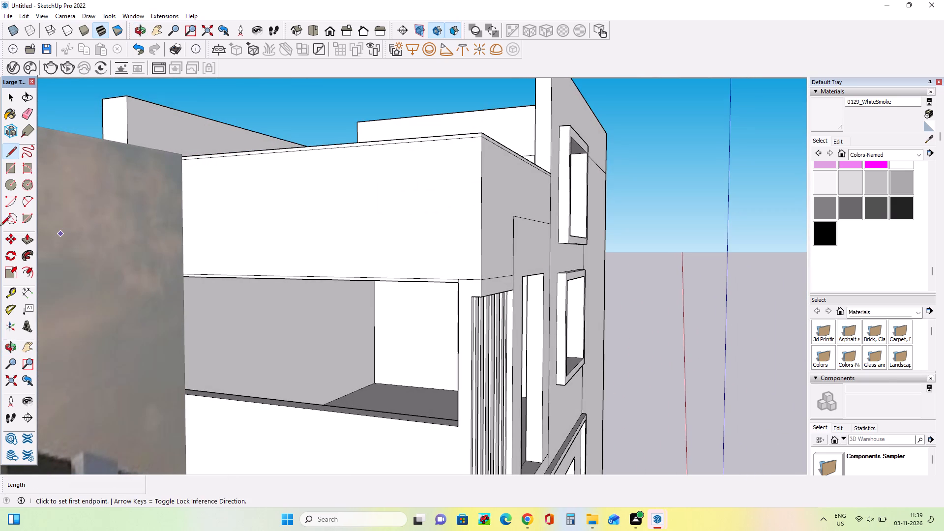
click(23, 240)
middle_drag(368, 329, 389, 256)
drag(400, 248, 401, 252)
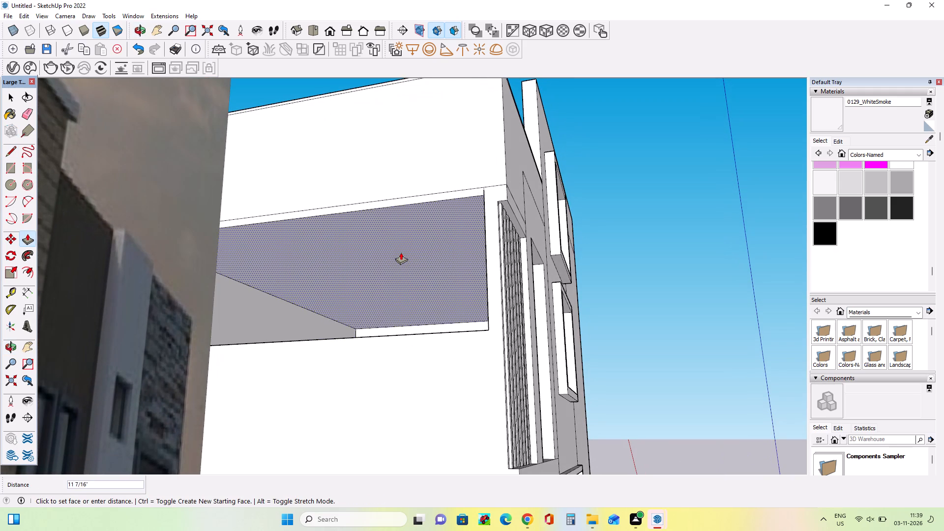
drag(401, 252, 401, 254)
Push/Pull the terrace slab's underside back up about 1' 6 3/16", working from the view through the balcony door opening.
middle_drag(506, 274, 316, 325)
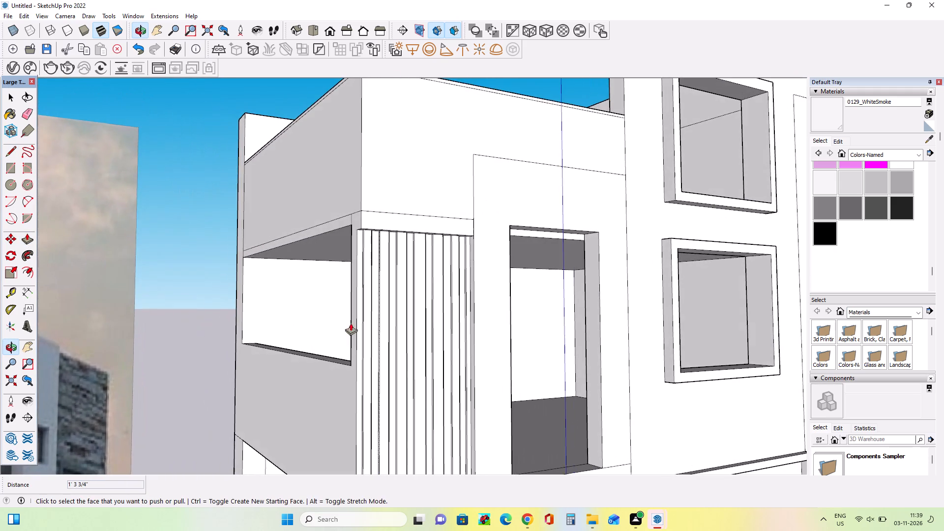
scroll(407, 287, down, 4)
middle_drag(520, 300, 400, 315)
scroll(515, 265, up, 2)
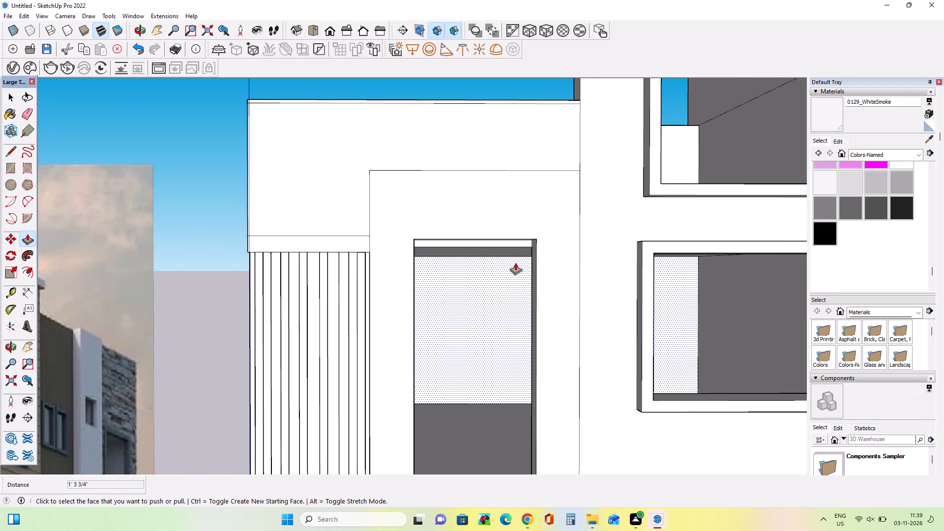
drag(513, 250, 513, 243)
Examine the reference image's balcony, slatted screen and glass parapet against the modelled front elevation.
middle_drag(535, 292, 764, 294)
scroll(394, 291, up, 3)
middle_drag(398, 288, 633, 271)
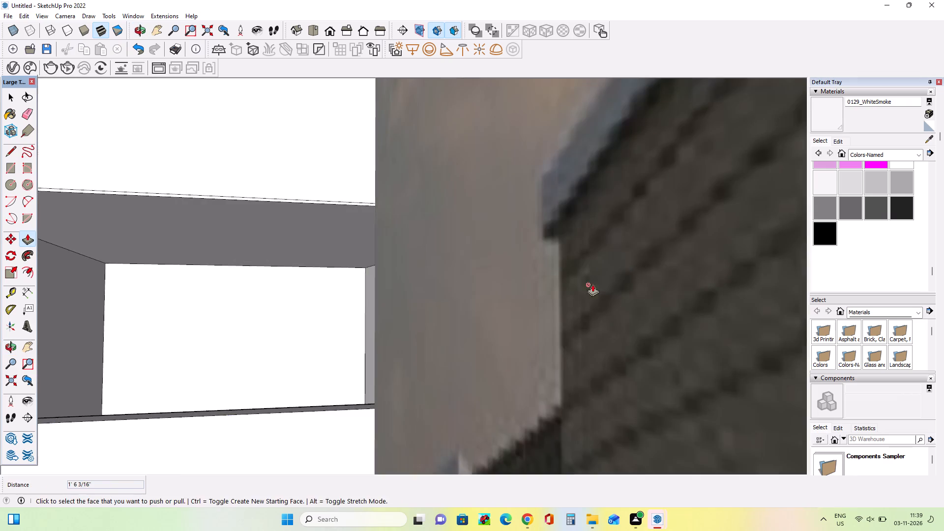
middle_drag(575, 284, 289, 291)
scroll(419, 288, down, 16)
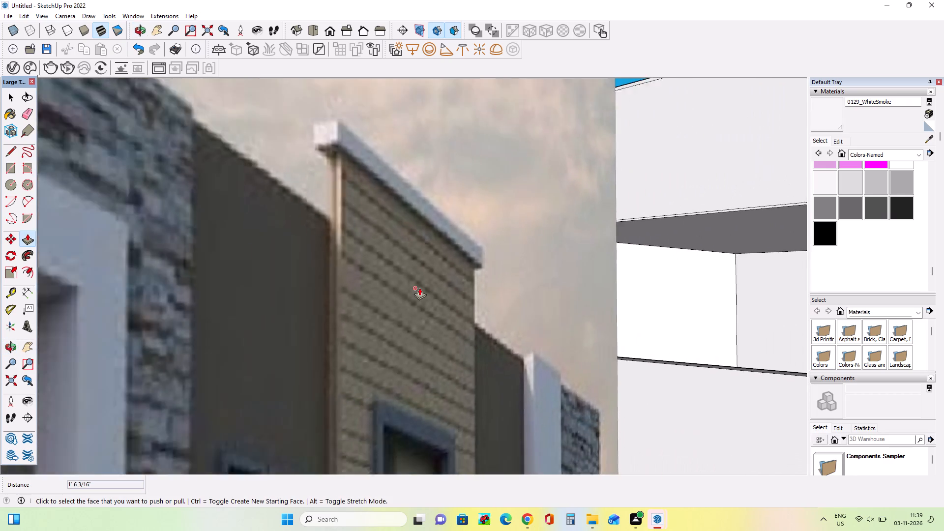
scroll(419, 288, down, 17)
scroll(432, 276, down, 5)
middle_drag(539, 295, 455, 308)
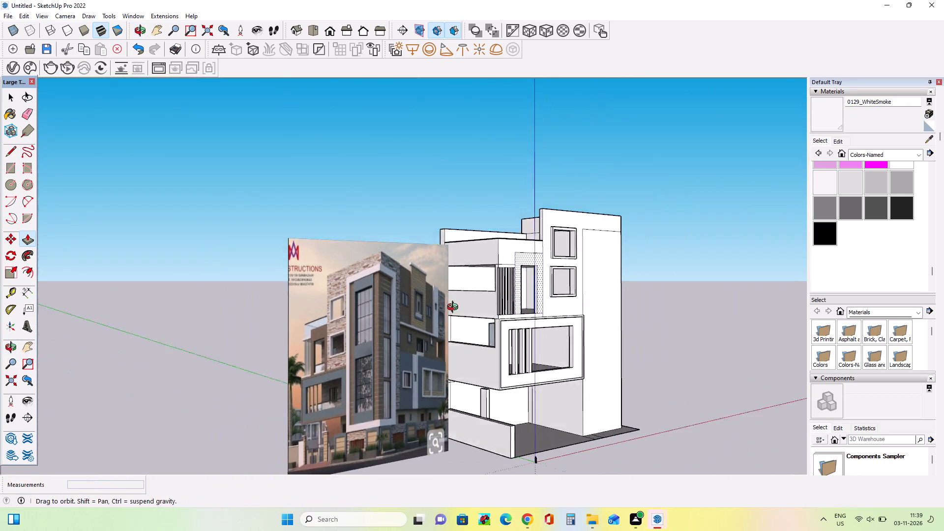
middle_drag(455, 308, 358, 323)
scroll(527, 318, up, 4)
middle_drag(528, 322, 553, 302)
scroll(129, 370, up, 11)
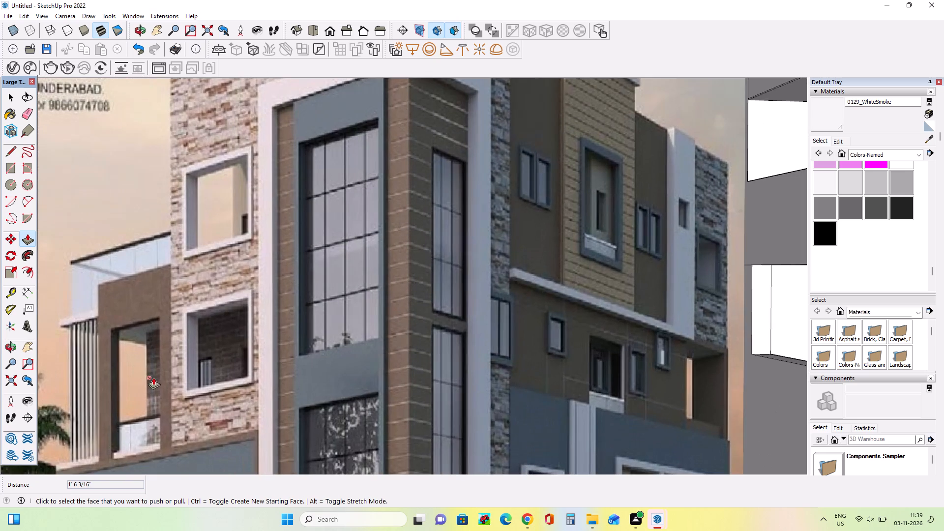
scroll(153, 377, down, 14)
middle_drag(462, 344, 453, 370)
scroll(513, 301, up, 3)
middle_drag(516, 306, 519, 330)
scroll(519, 330, down, 3)
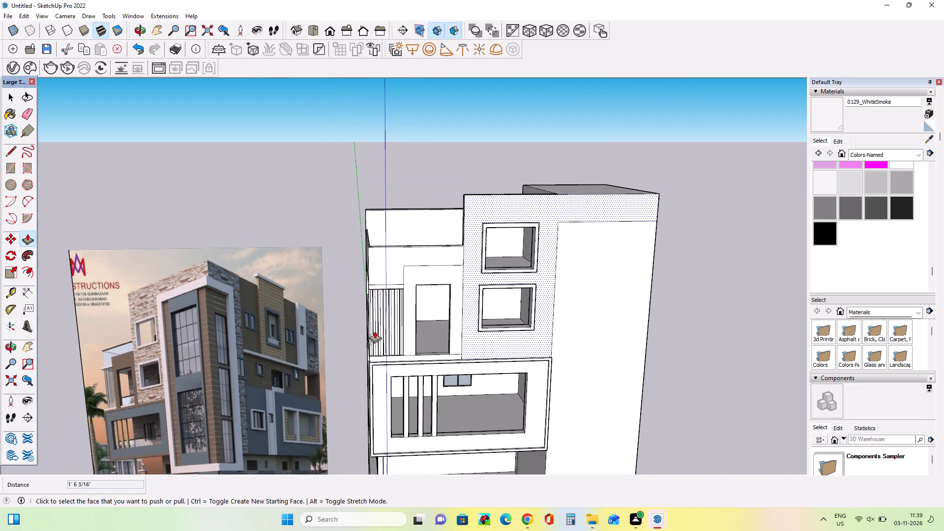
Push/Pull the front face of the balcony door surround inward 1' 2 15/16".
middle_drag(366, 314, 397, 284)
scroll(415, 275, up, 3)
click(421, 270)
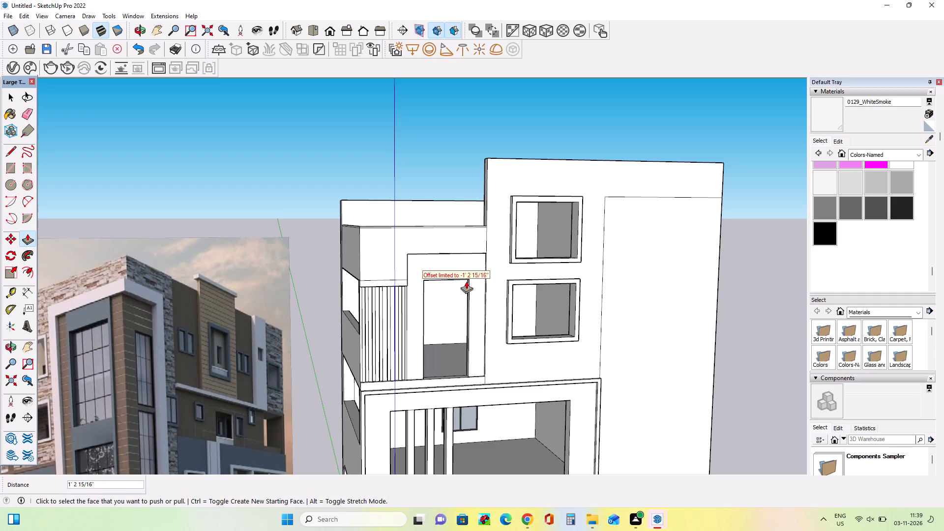
Push/Pull the tower's front wall face around the two framed windows slightly outward.
middle_drag(481, 291, 309, 337)
scroll(486, 330, up, 5)
drag(424, 347, 420, 348)
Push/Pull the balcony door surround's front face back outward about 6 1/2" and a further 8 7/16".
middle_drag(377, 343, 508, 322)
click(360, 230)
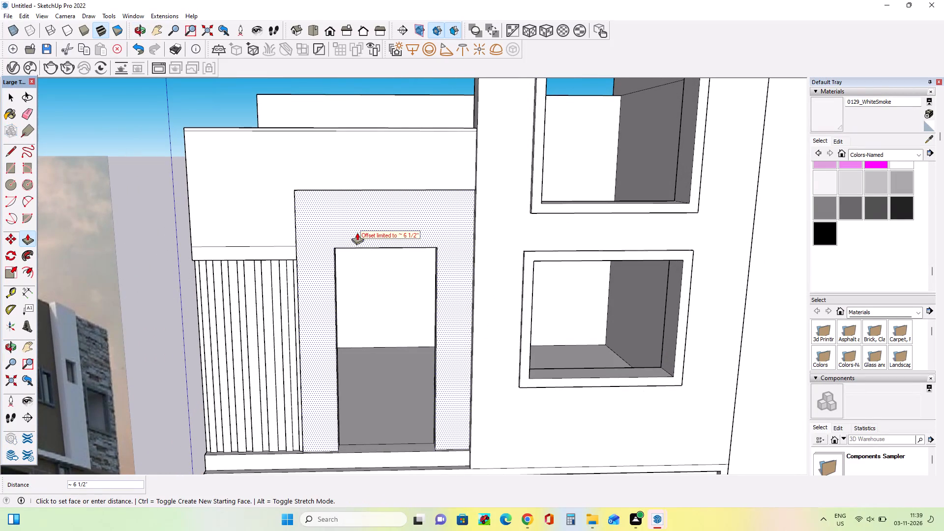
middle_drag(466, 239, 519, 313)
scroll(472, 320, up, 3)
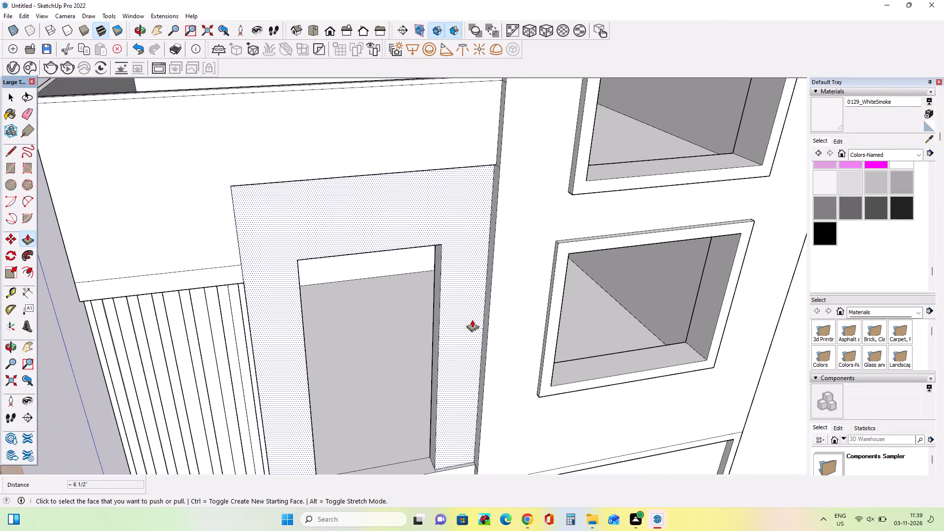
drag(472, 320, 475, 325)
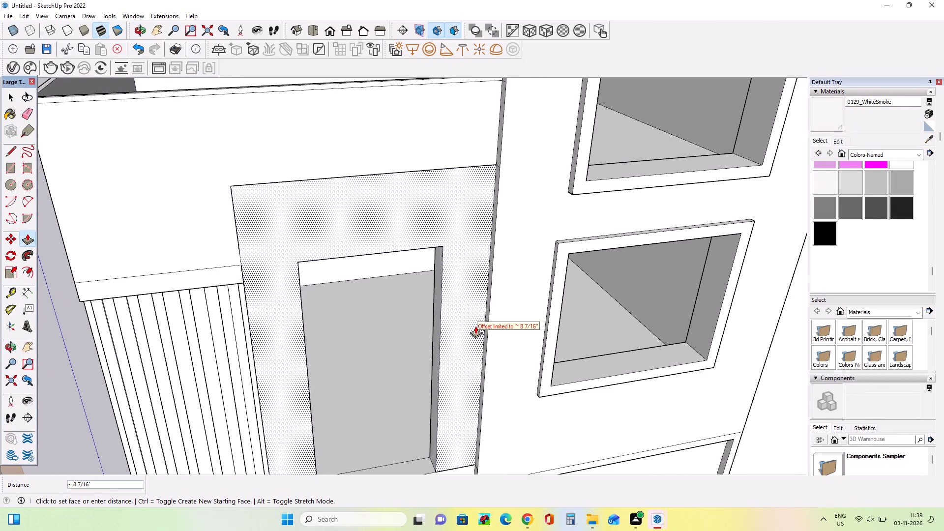
Push/Pull the front parapet panel above the slats and door surround inward about 8 7/16", leaving its top strip in place.
middle_drag(522, 337, 394, 330)
middle_drag(438, 316, 446, 308)
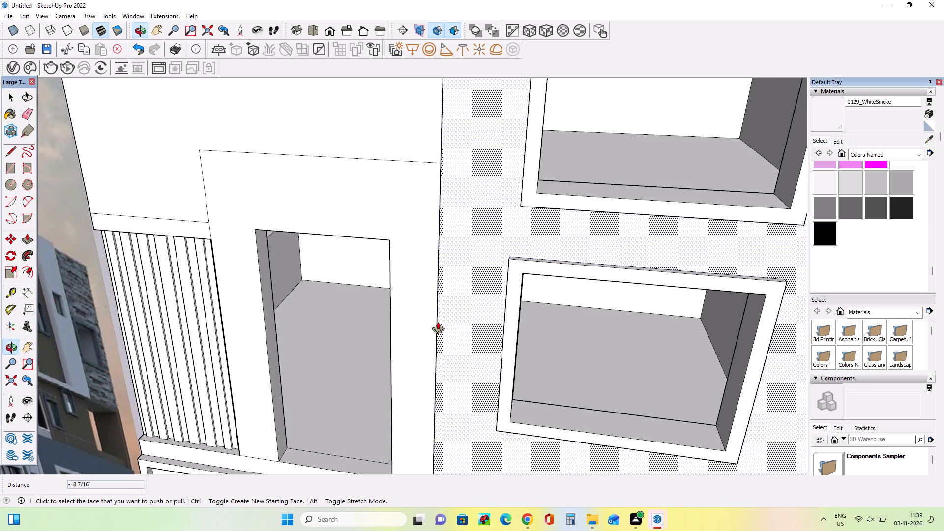
scroll(431, 325, down, 4)
middle_drag(406, 326, 586, 260)
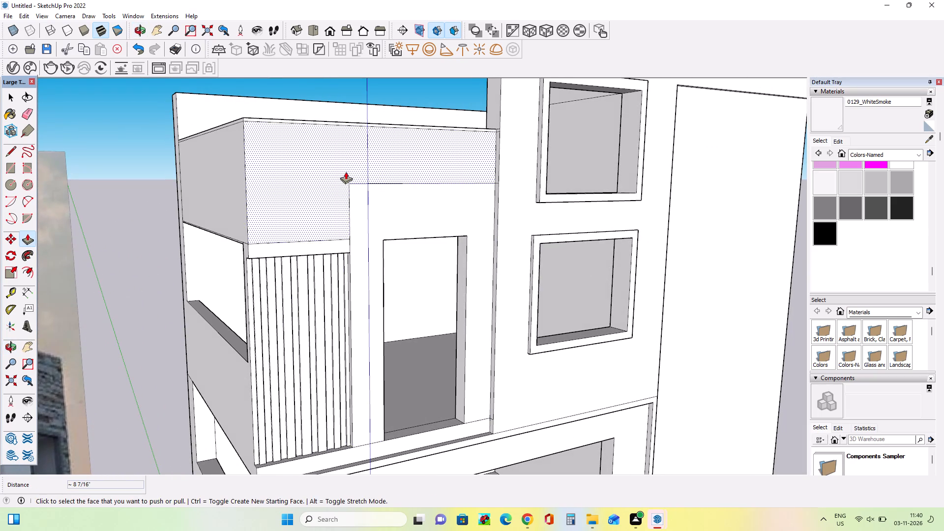
drag(342, 172, 341, 177)
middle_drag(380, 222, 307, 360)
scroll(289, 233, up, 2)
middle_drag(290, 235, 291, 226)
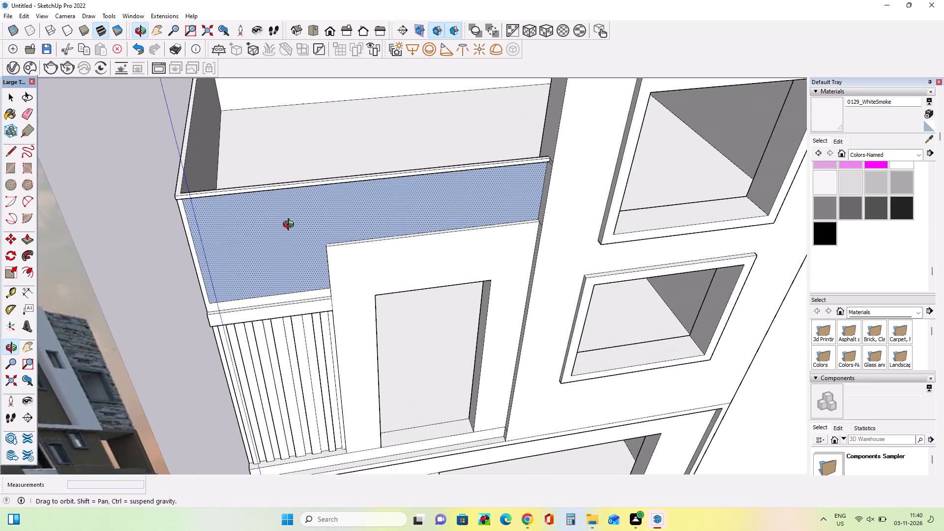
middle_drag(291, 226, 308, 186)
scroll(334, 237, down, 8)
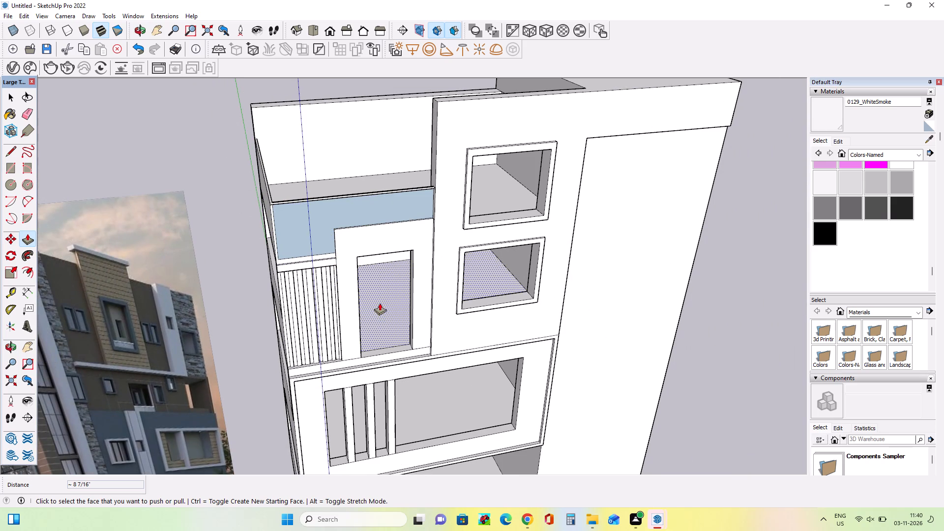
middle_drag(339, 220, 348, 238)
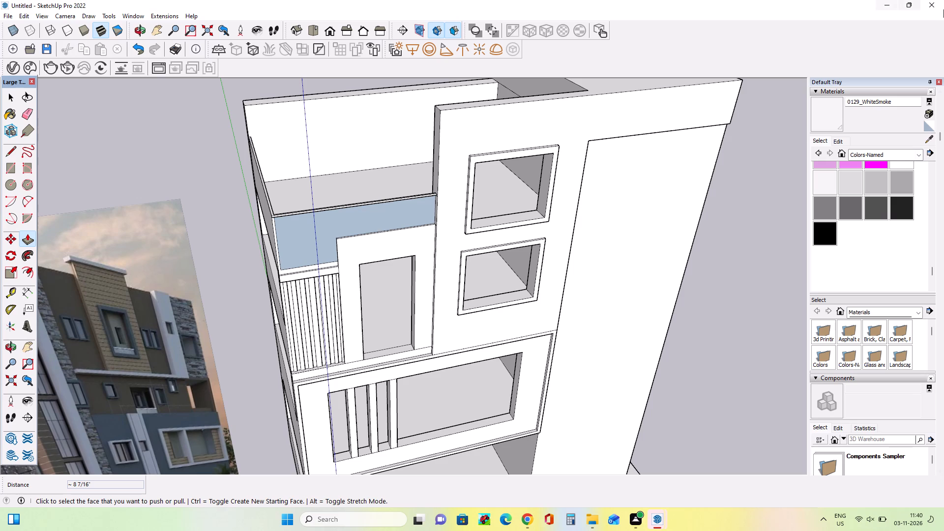
Paint the front and side parapet panels of the upper terrace with Translucent Glass Gray from the Glass and Mirrors materials.
click(900, 150)
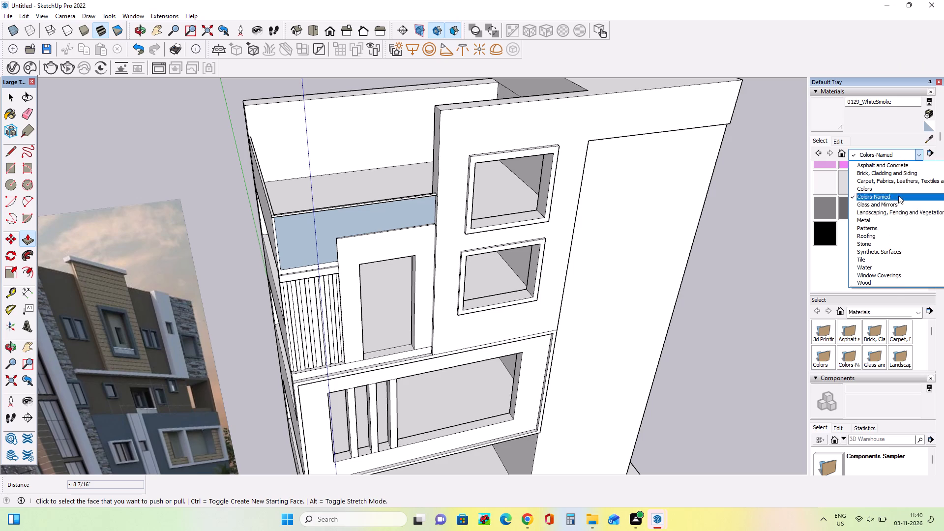
click(905, 205)
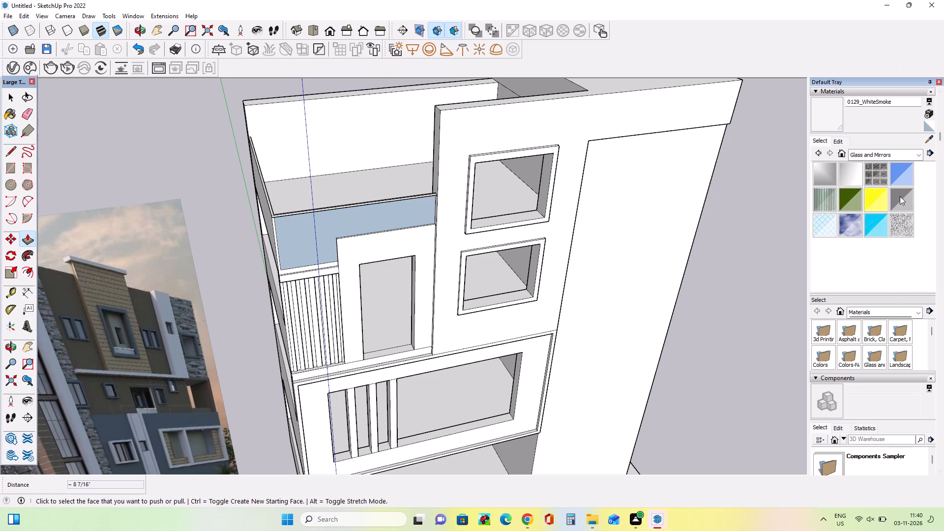
click(900, 196)
click(351, 222)
middle_drag(400, 226, 669, 188)
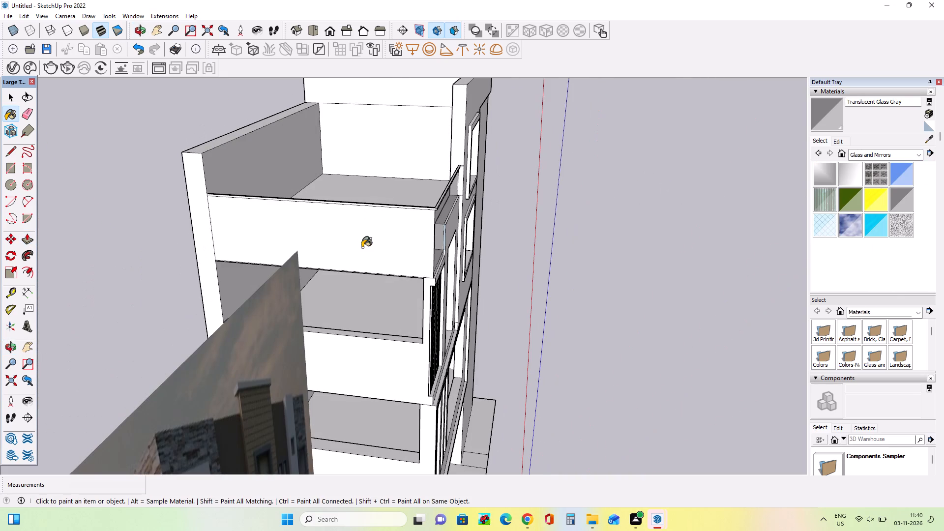
click(371, 240)
Delete the opaque inner face behind the side glass panel of the upper terrace parapet.
middle_drag(494, 262, 403, 290)
middle_drag(357, 274, 94, 349)
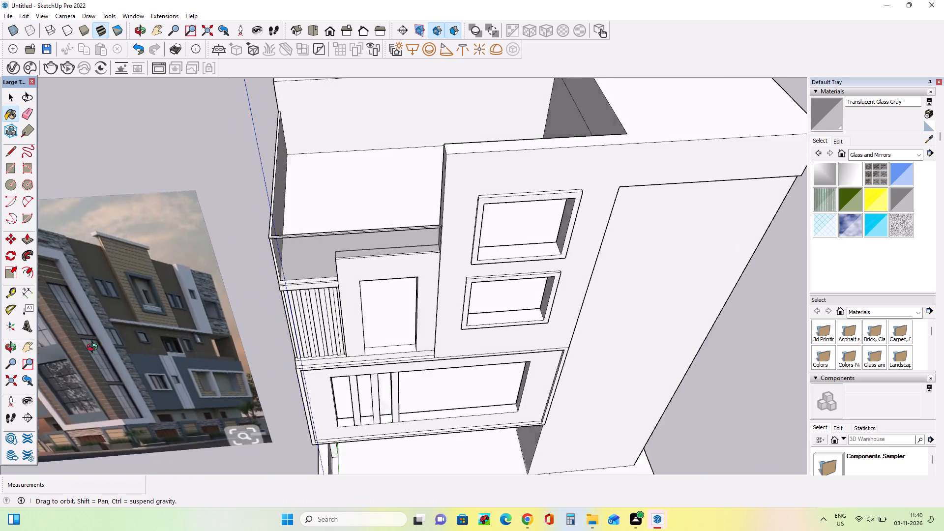
middle_drag(94, 349, 86, 345)
scroll(283, 206, up, 4)
middle_drag(339, 209, 279, 242)
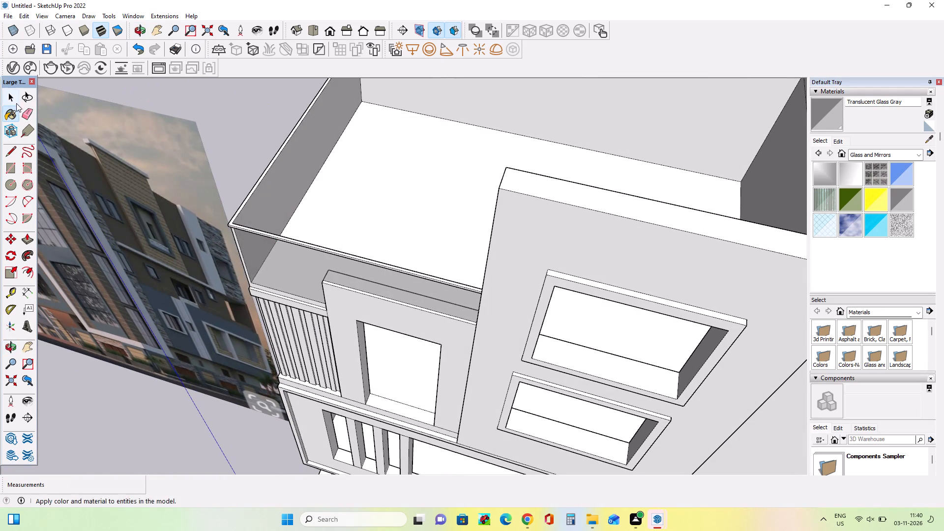
click(7, 97)
click(291, 168)
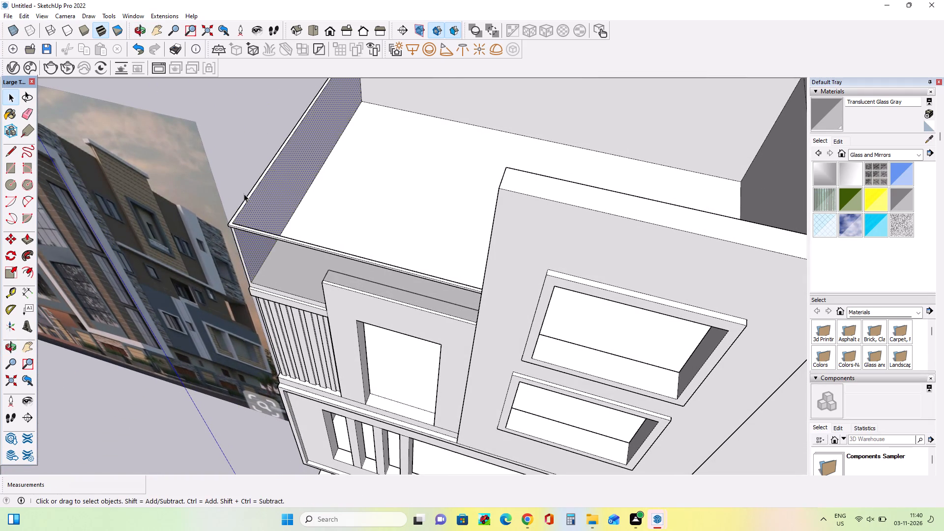
key(Delete)
Paint the thin rail strip above the terrace's glass parapet with Wood Veneer 02 along its front and side.
middle_drag(282, 192, 587, 90)
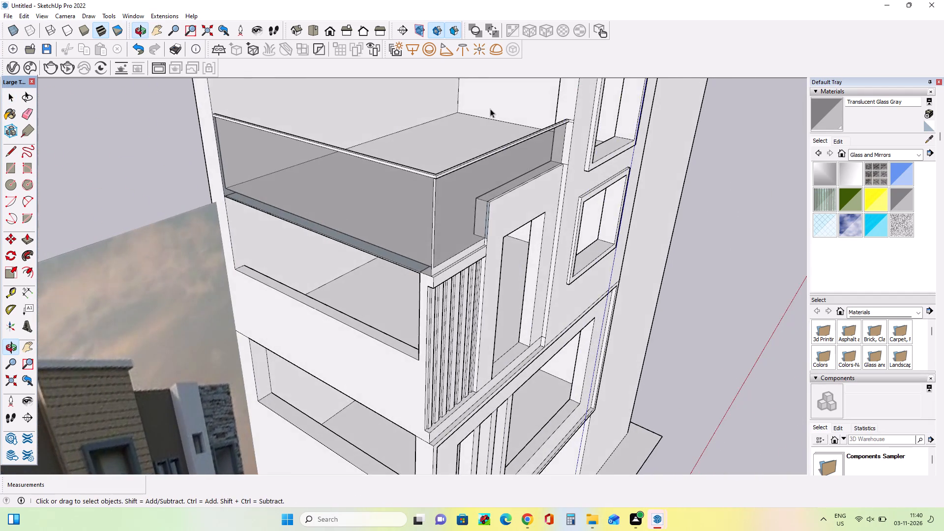
scroll(310, 147, down, 9)
middle_drag(396, 210, 215, 203)
scroll(326, 122, up, 4)
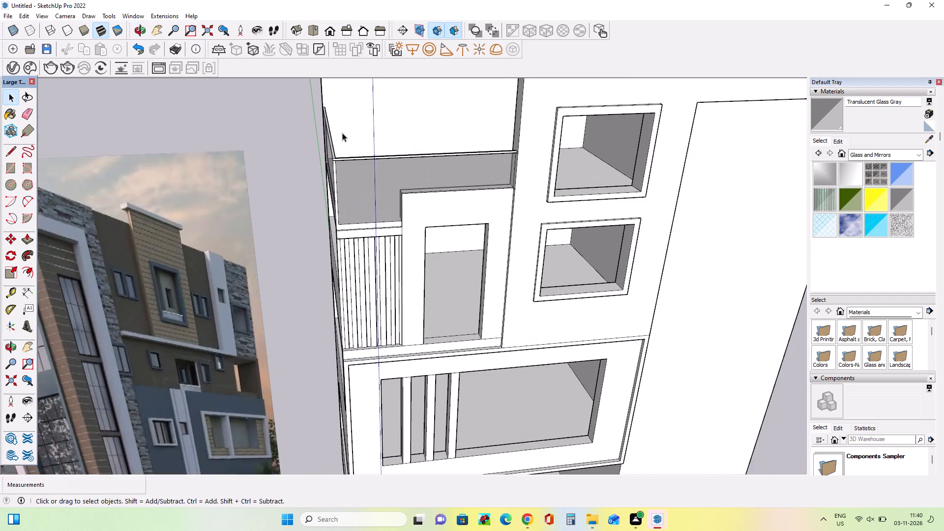
scroll(342, 133, up, 1)
scroll(342, 133, down, 9)
scroll(285, 134, up, 2)
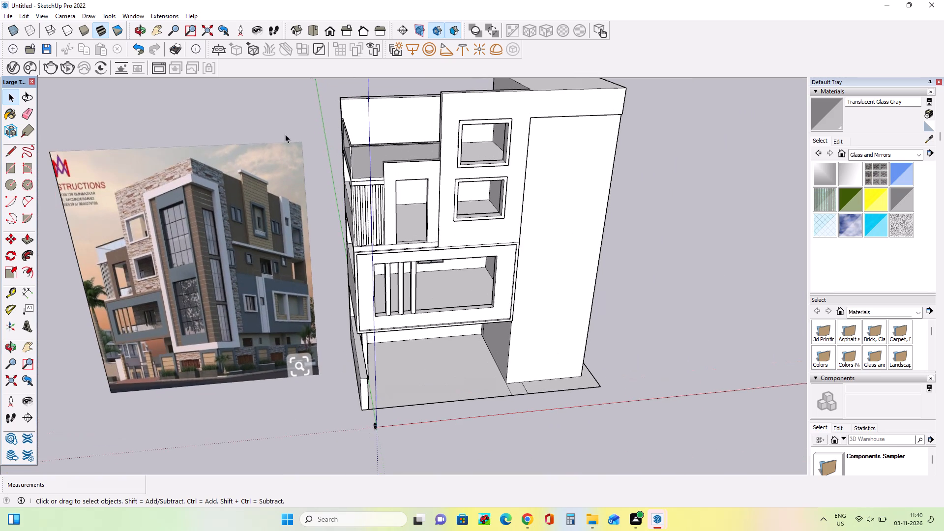
click(871, 156)
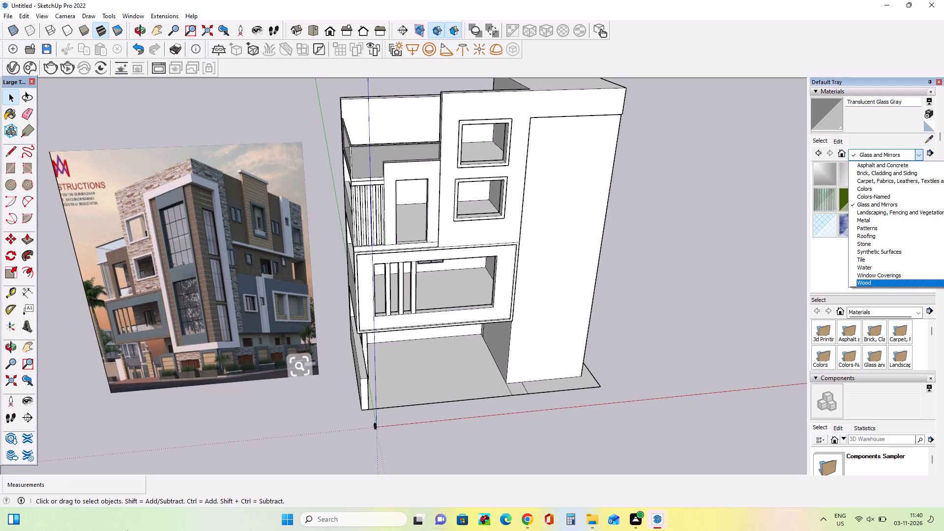
click(891, 283)
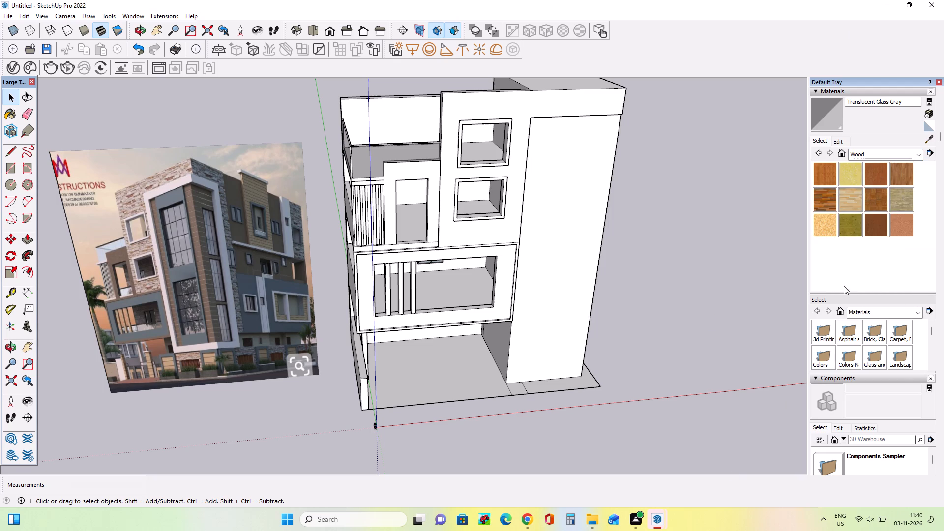
click(899, 224)
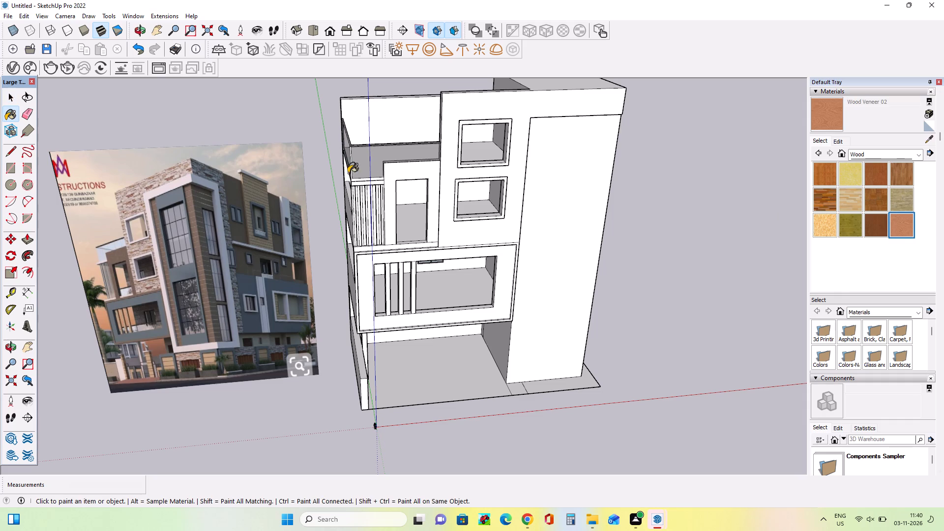
scroll(361, 175, up, 15)
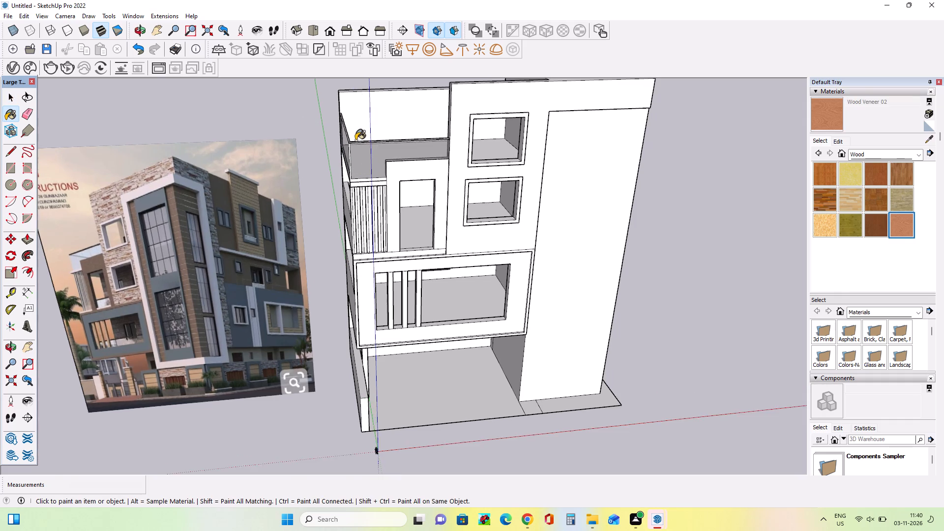
scroll(355, 140, up, 10)
click(364, 145)
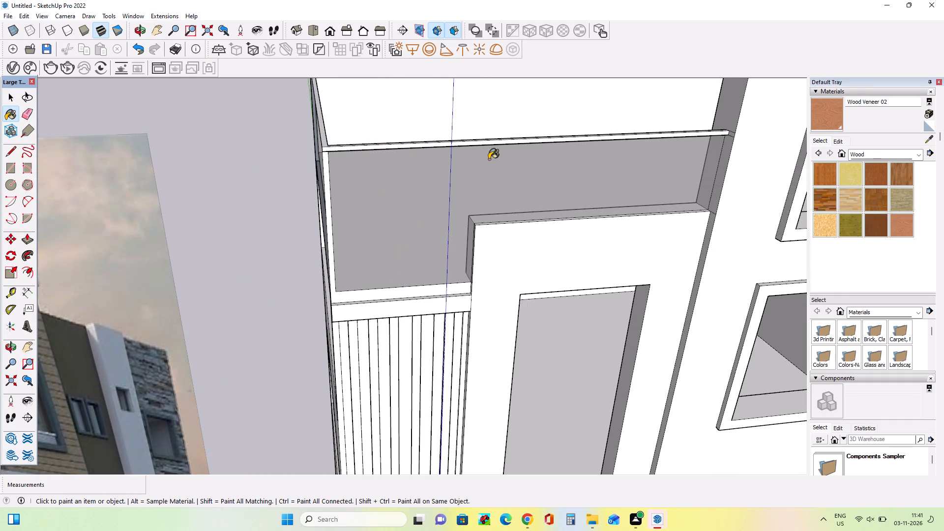
scroll(367, 142, up, 3)
click(296, 155)
click(279, 147)
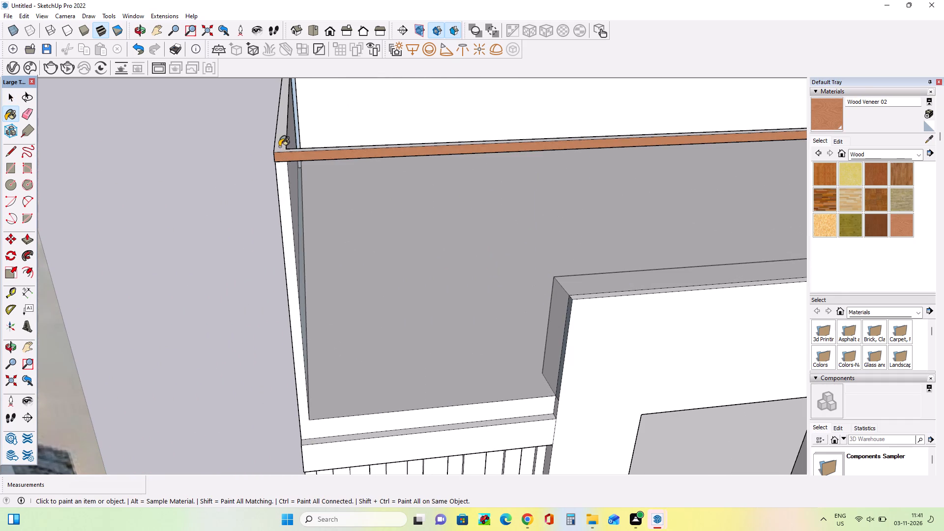
middle_drag(336, 162, 552, 168)
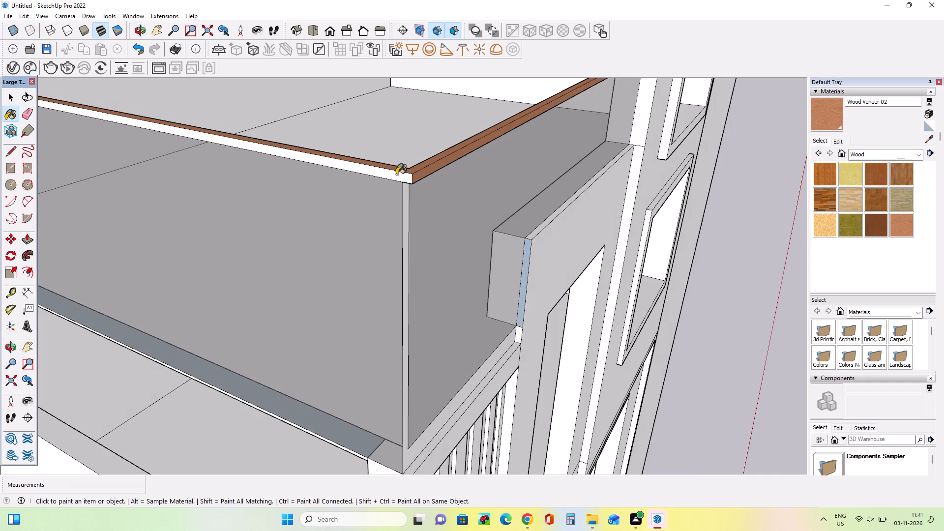
click(396, 175)
Examine the building's front elevation and open ground-floor area against the reference image.
middle_drag(422, 192, 251, 203)
scroll(251, 203, down, 5)
scroll(332, 182, down, 14)
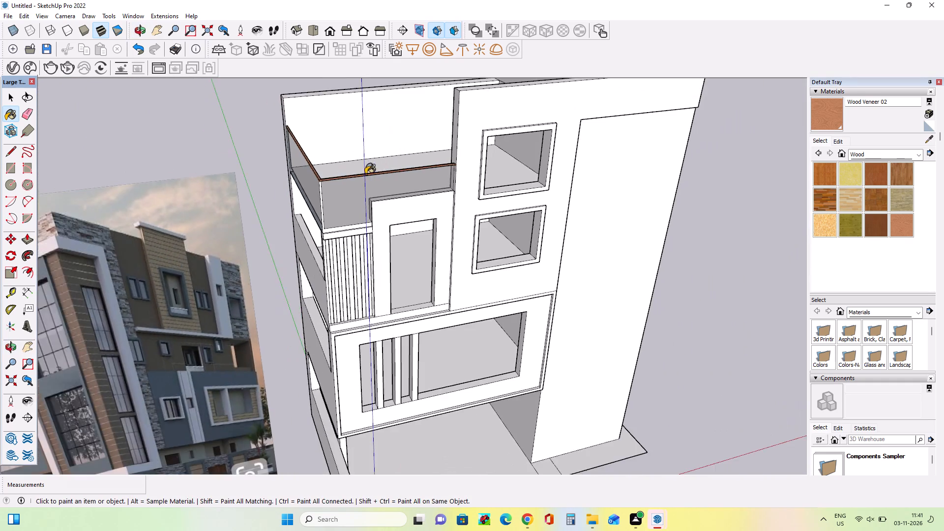
scroll(365, 174, down, 7)
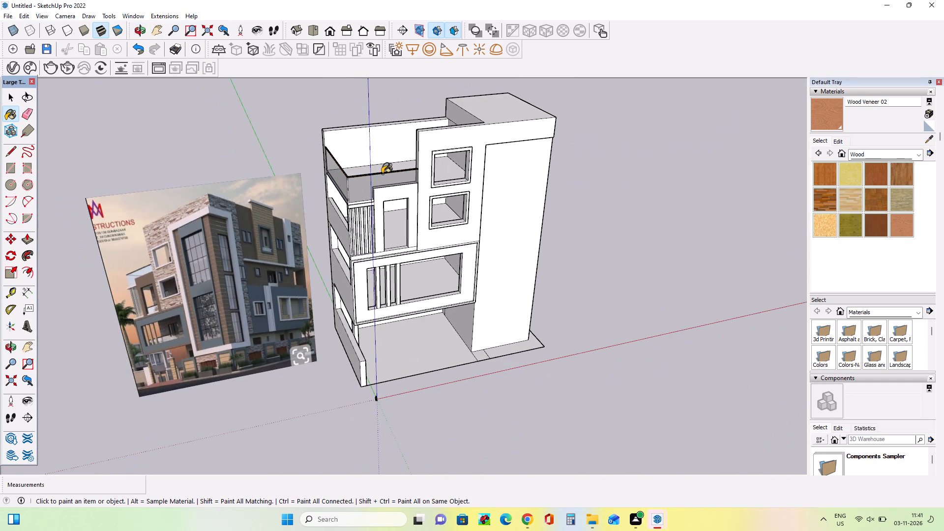
middle_drag(383, 184, 383, 203)
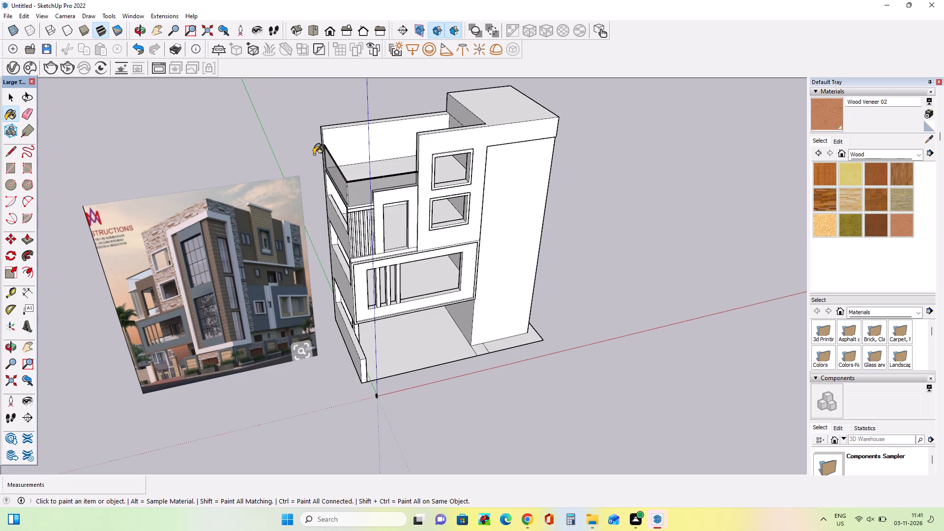
middle_drag(383, 174, 394, 95)
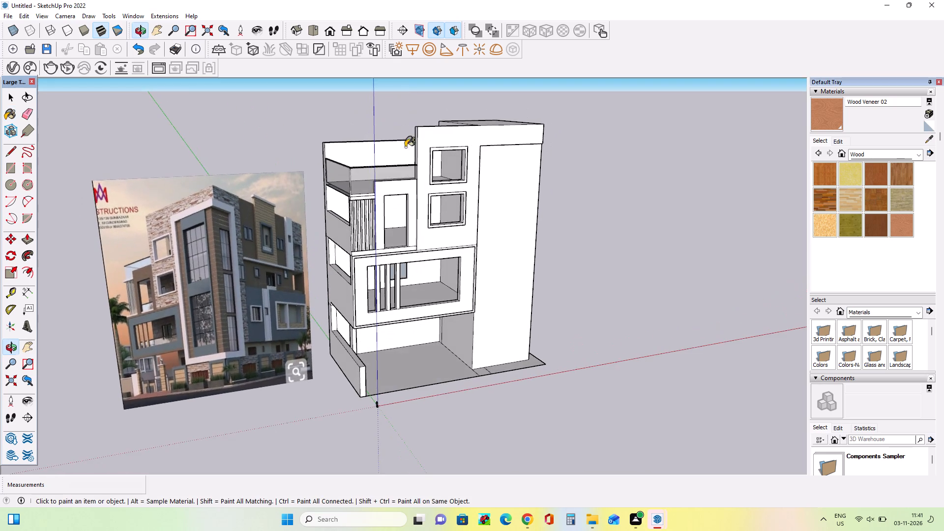
scroll(367, 199, up, 2)
middle_drag(367, 208, 353, 172)
scroll(347, 180, down, 3)
middle_drag(462, 198, 436, 221)
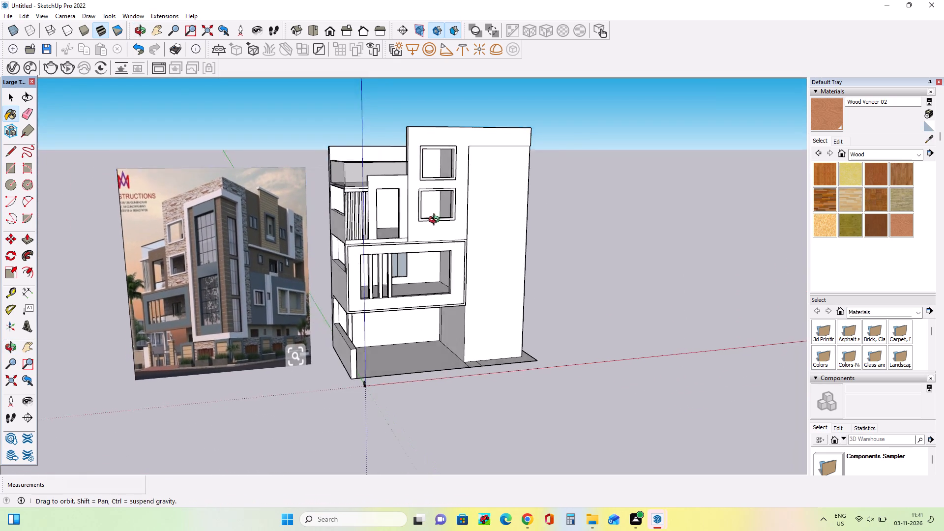
middle_drag(436, 221, 433, 222)
middle_drag(365, 268, 349, 243)
middle_drag(361, 321, 352, 309)
scroll(318, 302, down, 4)
middle_drag(335, 316, 340, 412)
scroll(347, 358, up, 8)
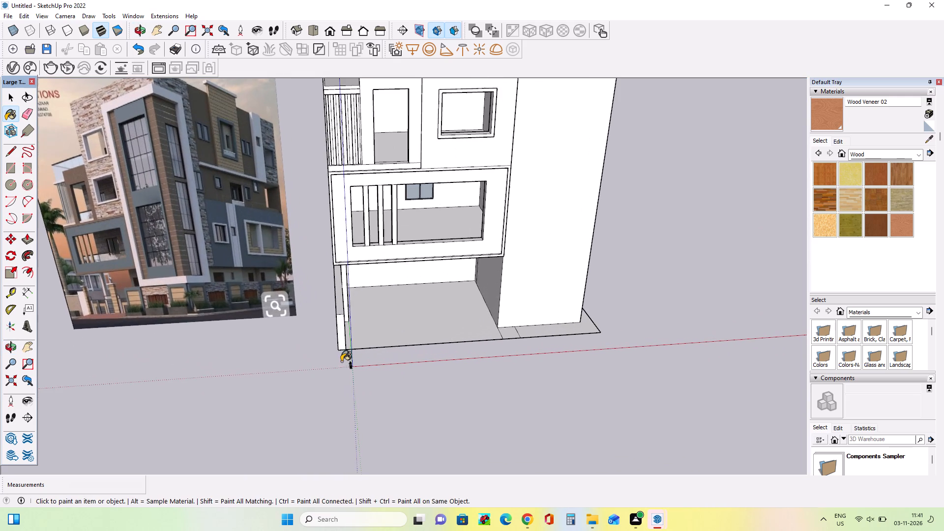
middle_drag(341, 361, 346, 377)
middle_drag(340, 352, 193, 342)
middle_drag(332, 314, 341, 306)
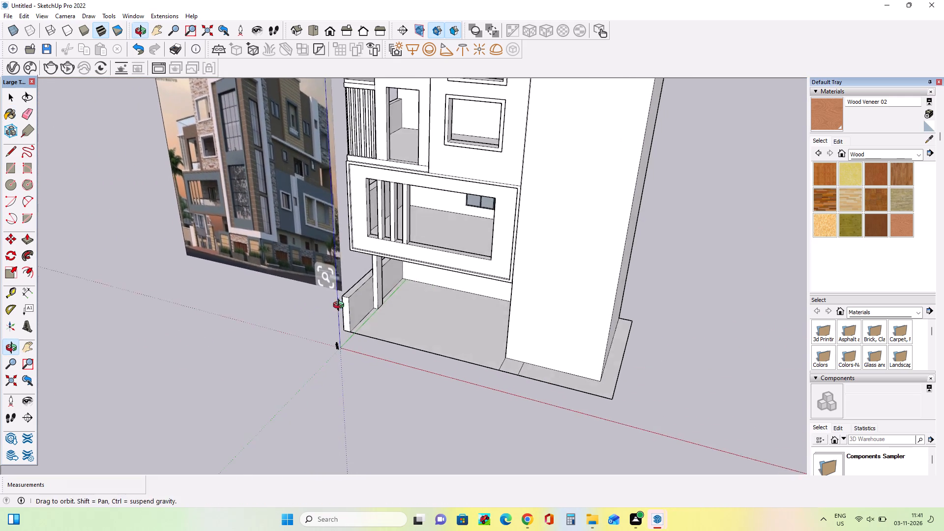
middle_drag(341, 306, 366, 290)
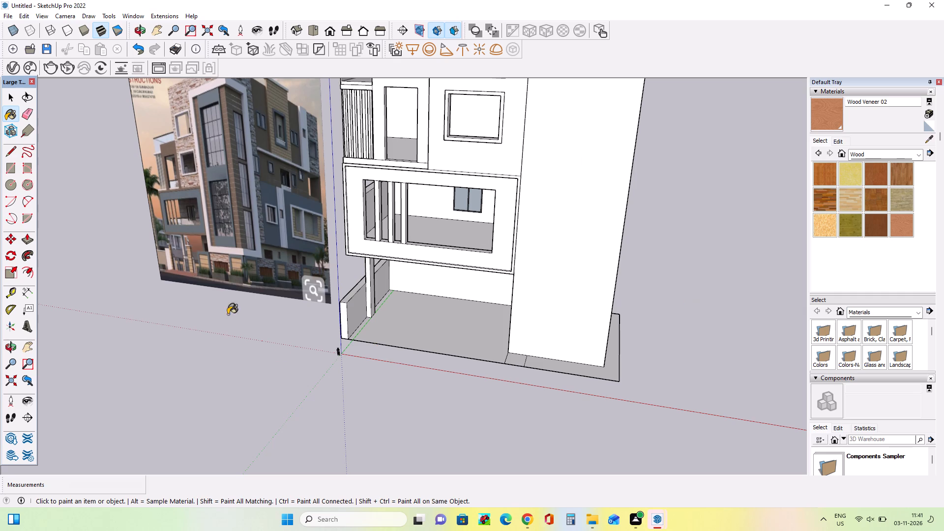
Push/Pull the front end face of the low ground-floor boundary wall inward 5' 7 7/16".
click(22, 239)
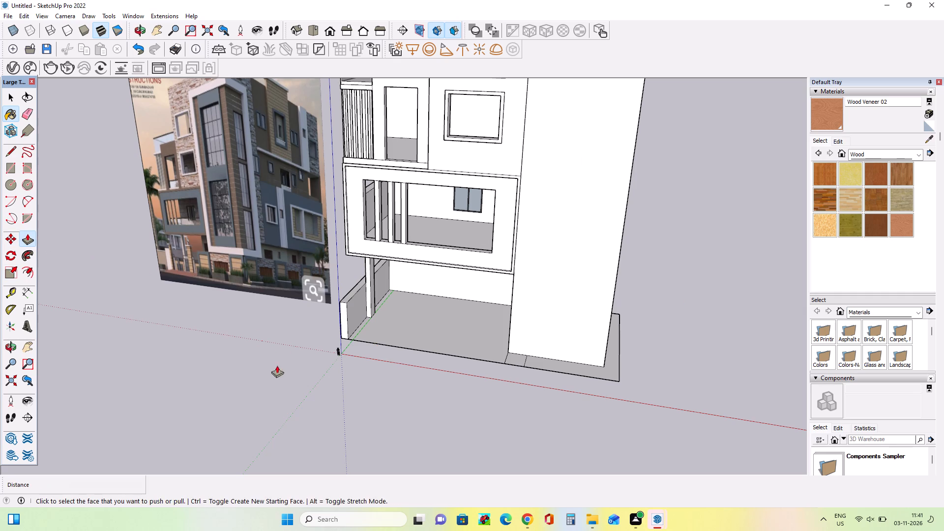
scroll(330, 333, up, 10)
scroll(374, 329, up, 4)
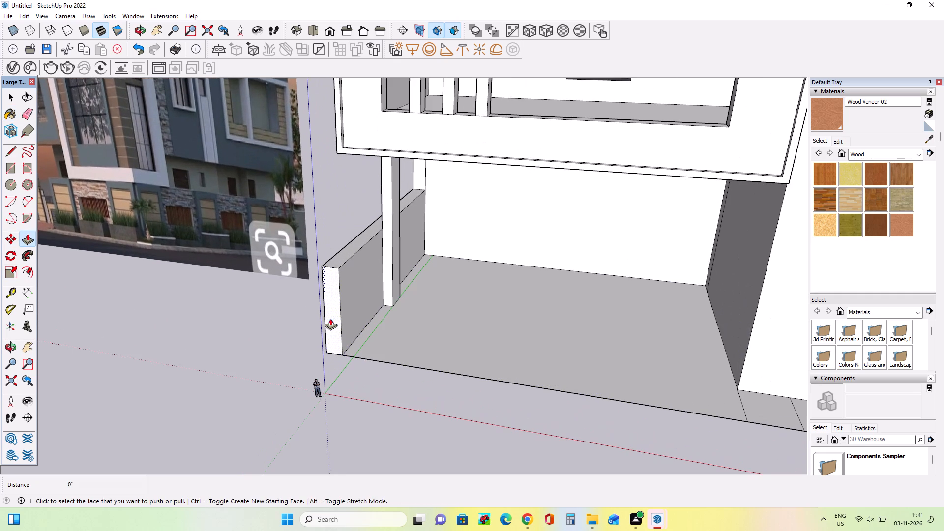
drag(330, 318, 339, 312)
Erase the two short stray edges on the ground slab in front of the tower's base.
middle_drag(327, 358, 393, 341)
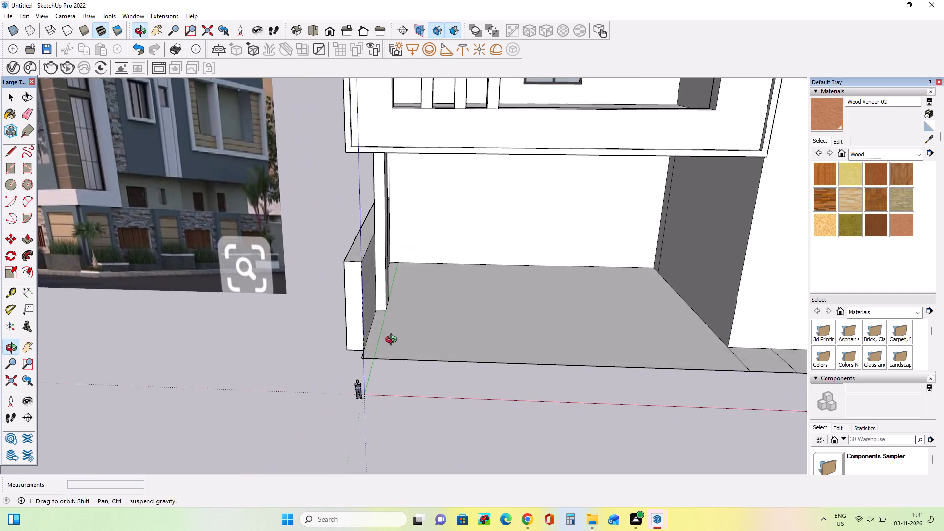
middle_drag(393, 341, 399, 337)
scroll(406, 363, down, 4)
scroll(388, 357, up, 1)
scroll(384, 393, down, 8)
middle_drag(404, 379, 413, 429)
scroll(508, 370, up, 4)
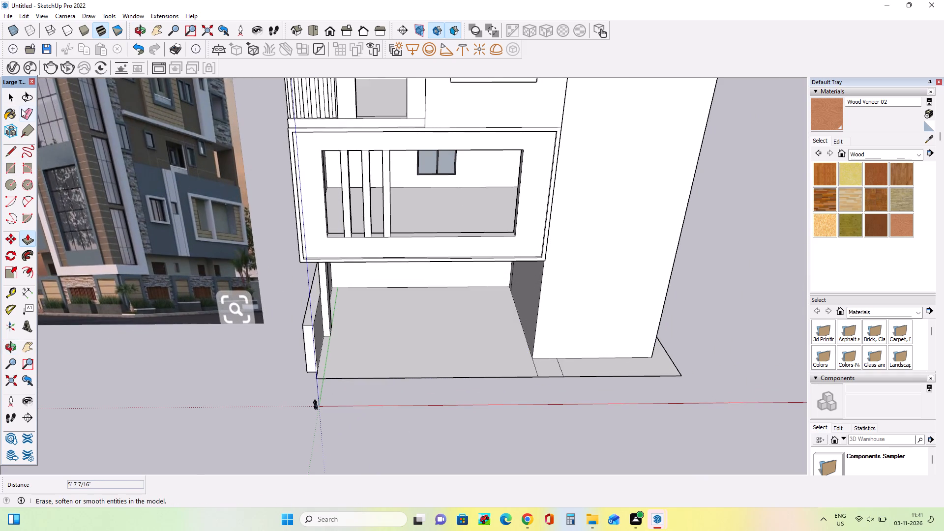
click(21, 109)
drag(529, 366, 566, 366)
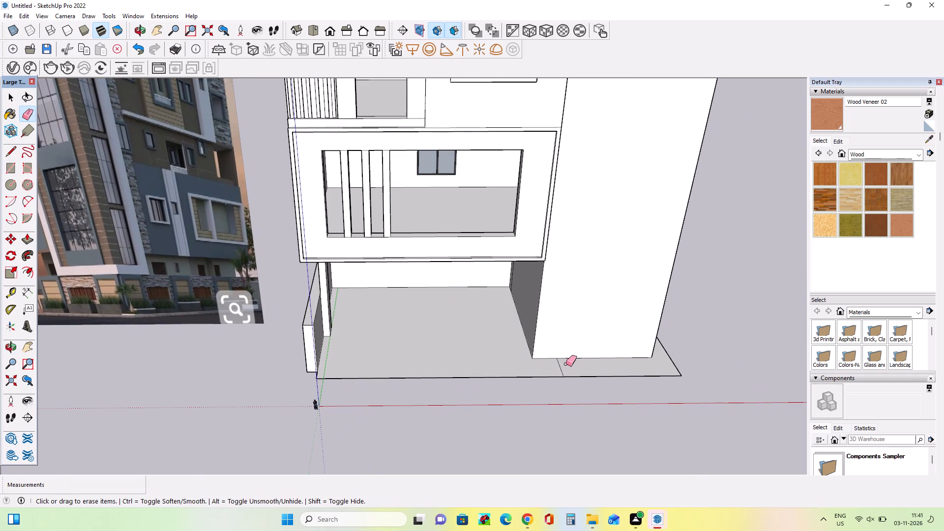
drag(558, 364, 567, 365)
Examine the gate and compound wall in the reference image against the model's ground-floor frontage.
middle_drag(479, 382, 483, 394)
scroll(387, 390, down, 6)
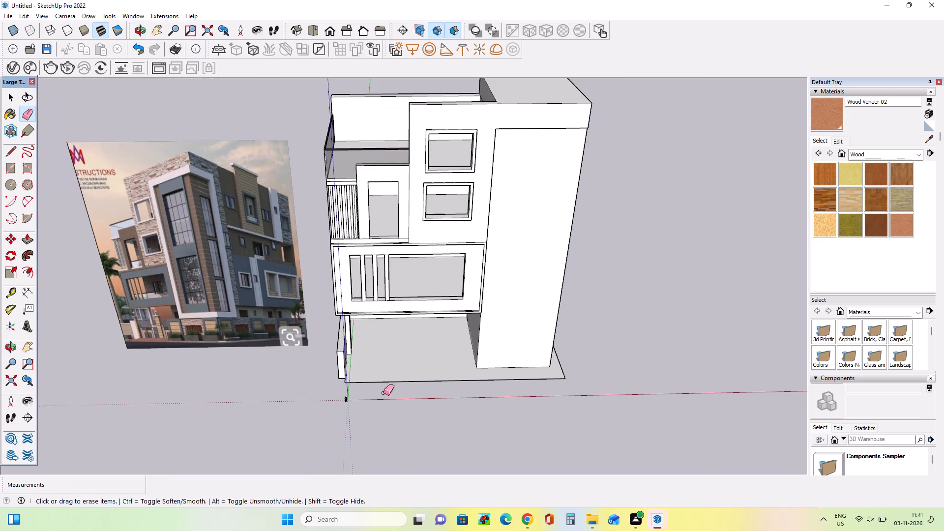
middle_drag(380, 393, 393, 321)
scroll(147, 401, up, 3)
scroll(116, 373, up, 7)
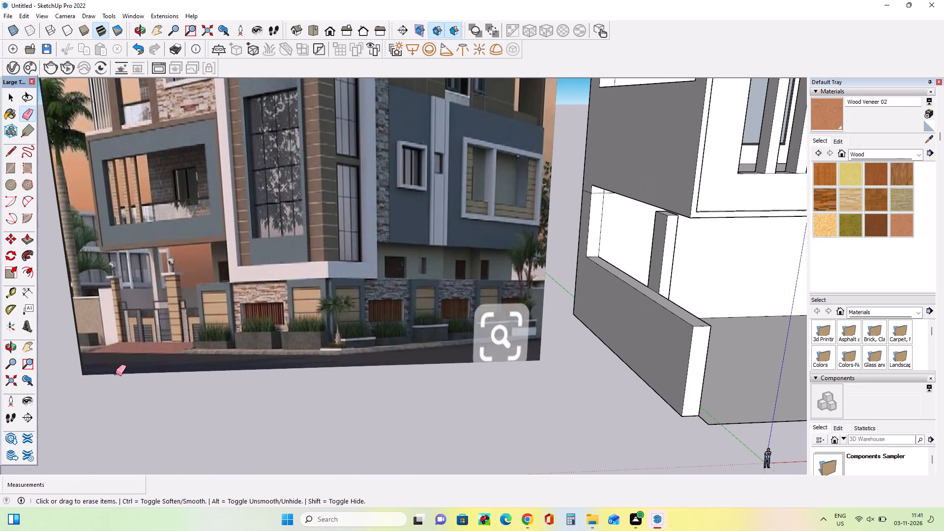
middle_drag(113, 358, 124, 362)
scroll(124, 362, down, 3)
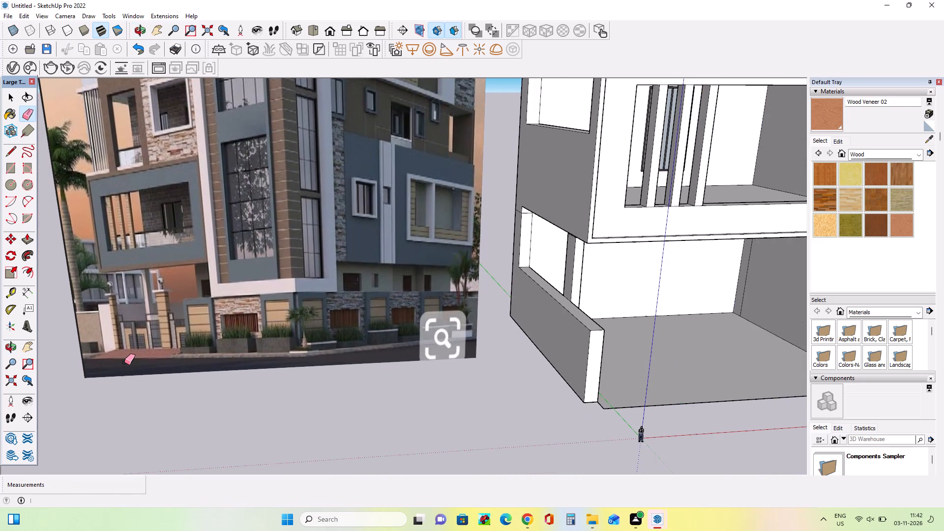
middle_drag(125, 369, 128, 383)
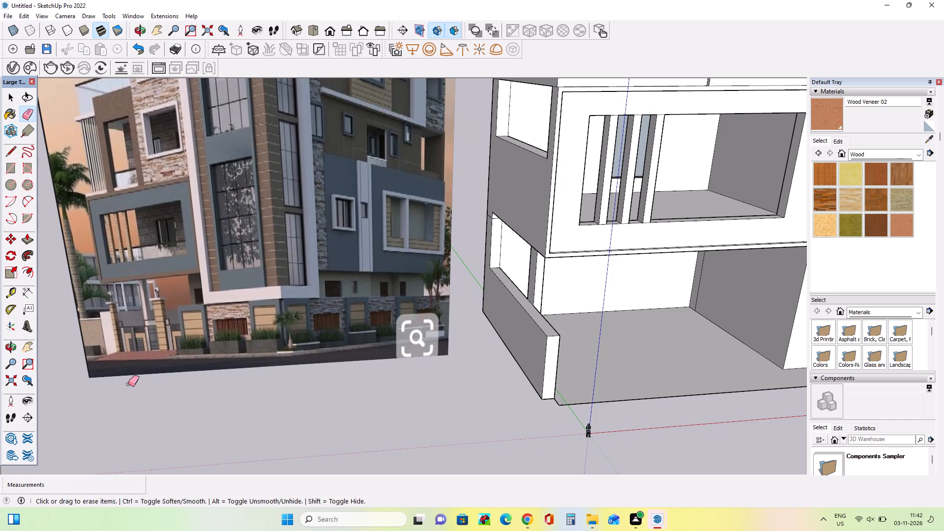
middle_drag(127, 387, 125, 392)
scroll(102, 376, down, 11)
middle_drag(273, 444, 271, 472)
scroll(287, 366, up, 7)
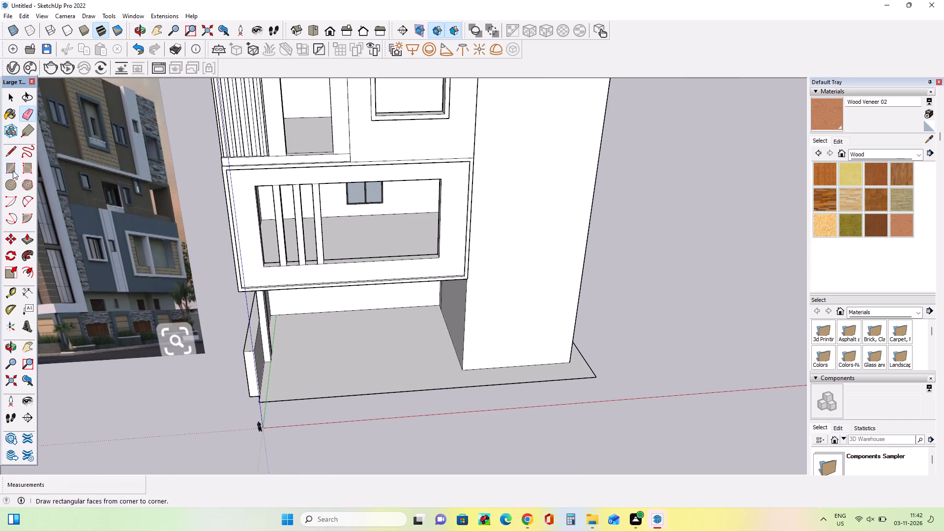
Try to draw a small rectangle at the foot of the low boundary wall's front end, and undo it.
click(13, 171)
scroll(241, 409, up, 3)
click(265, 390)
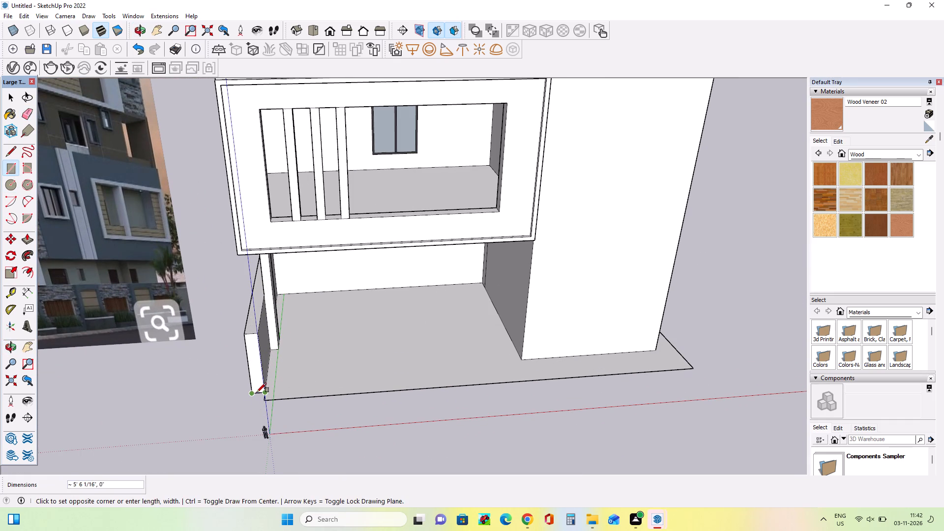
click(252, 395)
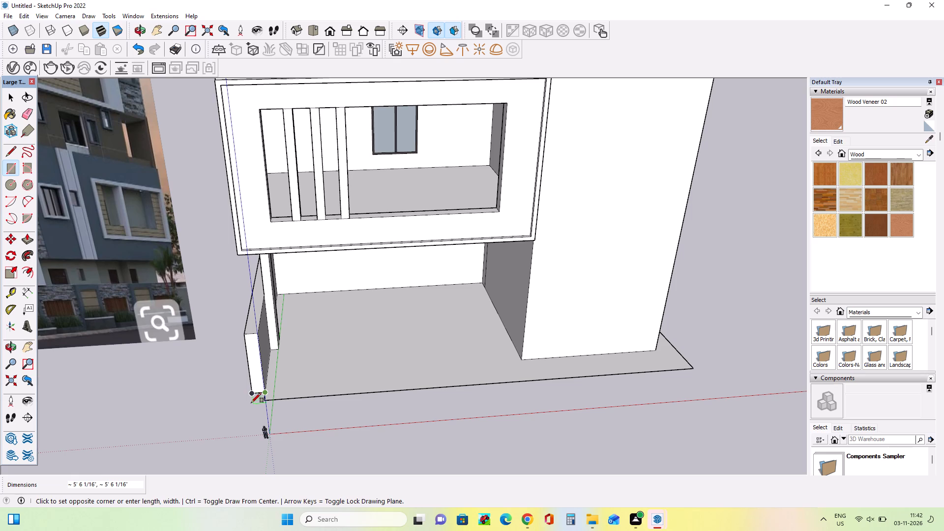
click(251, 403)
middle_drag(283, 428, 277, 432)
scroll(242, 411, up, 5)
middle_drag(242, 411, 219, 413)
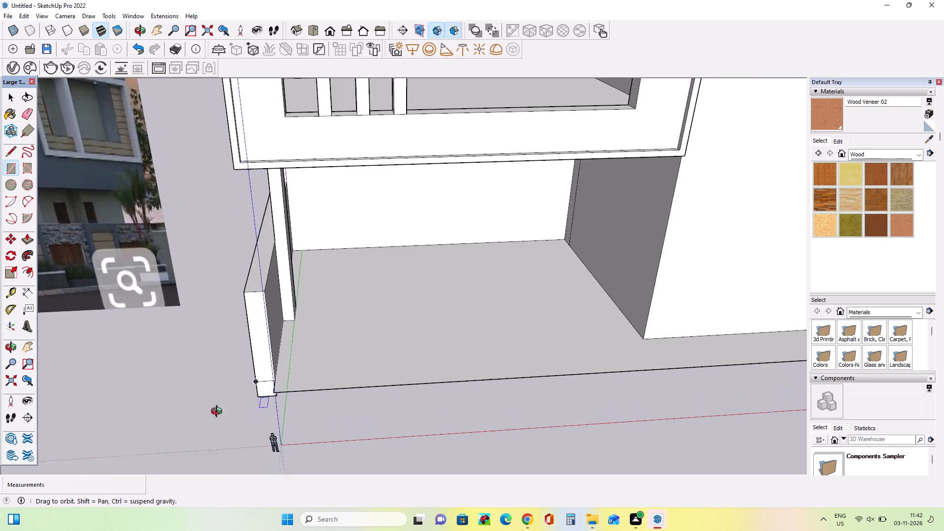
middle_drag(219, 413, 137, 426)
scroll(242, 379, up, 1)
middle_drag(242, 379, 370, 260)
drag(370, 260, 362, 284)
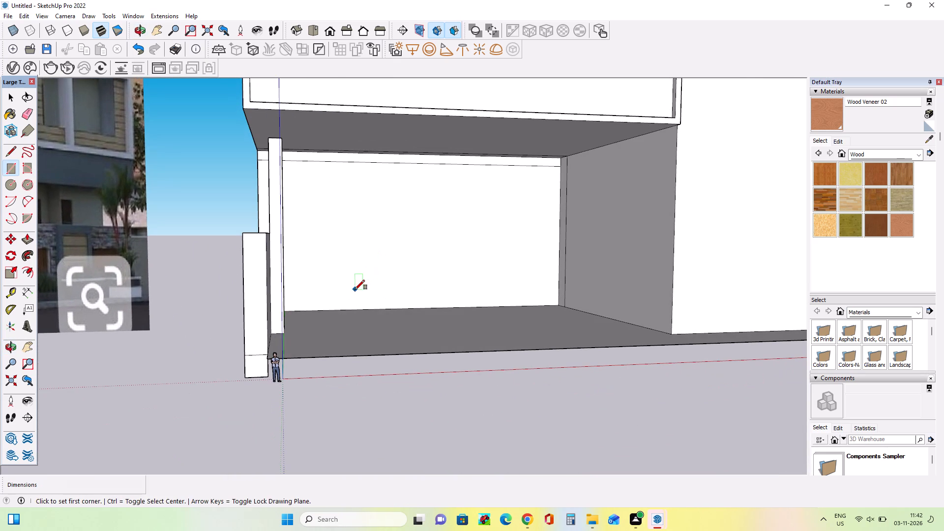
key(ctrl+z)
Draw a rectangle about 5' 6" square flat on the ground against the front end of the low side boundary wall.
middle_drag(336, 378, 302, 464)
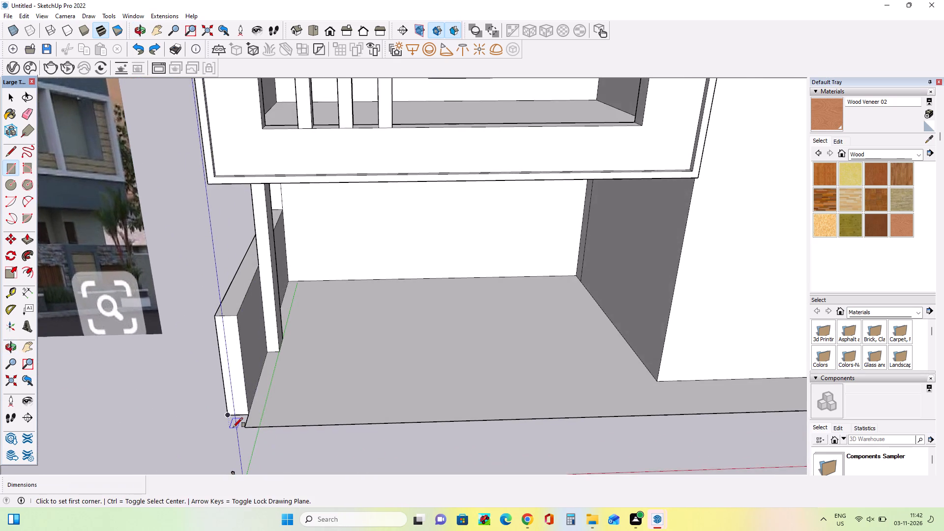
scroll(234, 427, up, 5)
click(260, 405)
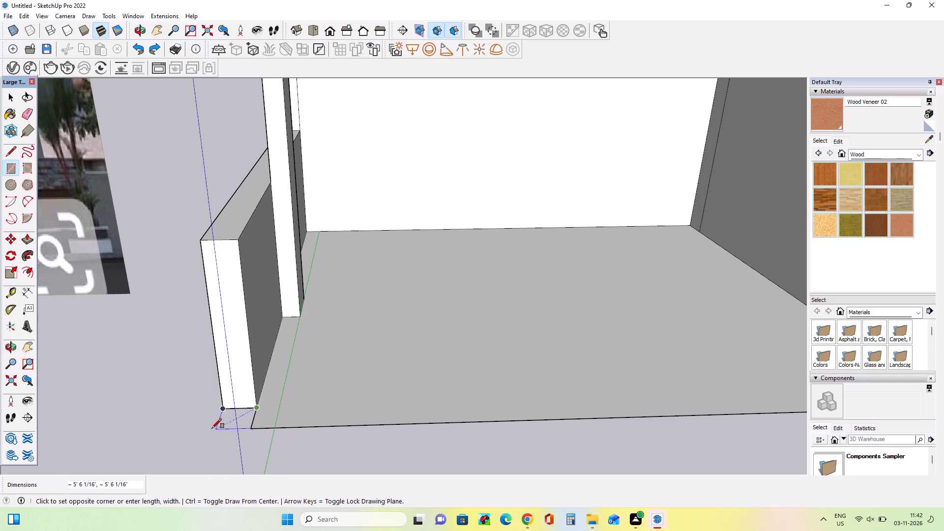
click(212, 427)
Draw a long narrow rectangle along the ground slab's front edge, from the corner square's outer corner to the slab's far end.
middle_drag(264, 452, 275, 469)
scroll(214, 423, up, 4)
scroll(213, 422, down, 1)
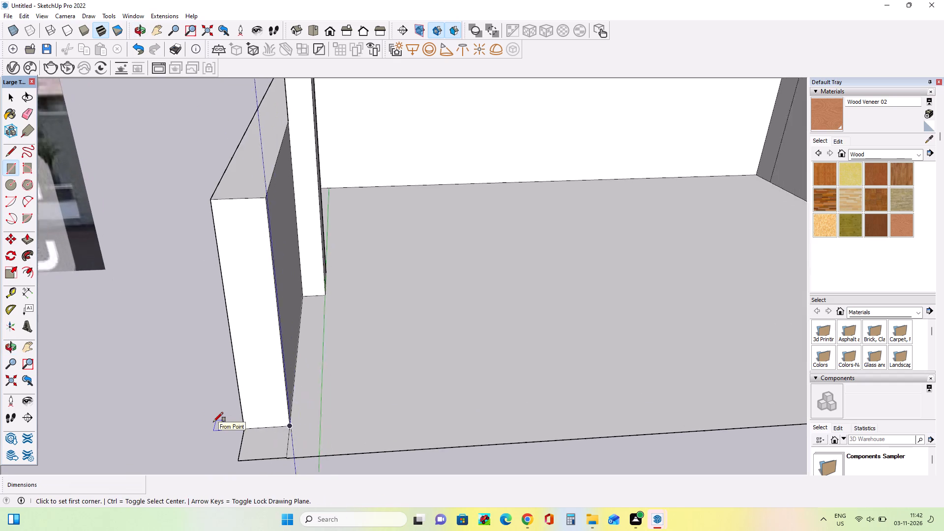
scroll(213, 422, down, 11)
middle_drag(241, 447, 233, 460)
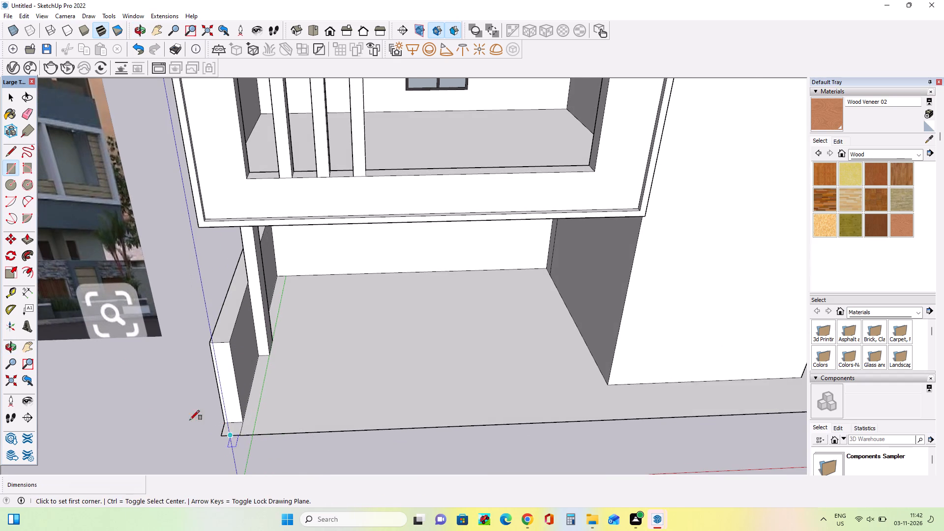
scroll(150, 418, down, 3)
click(208, 430)
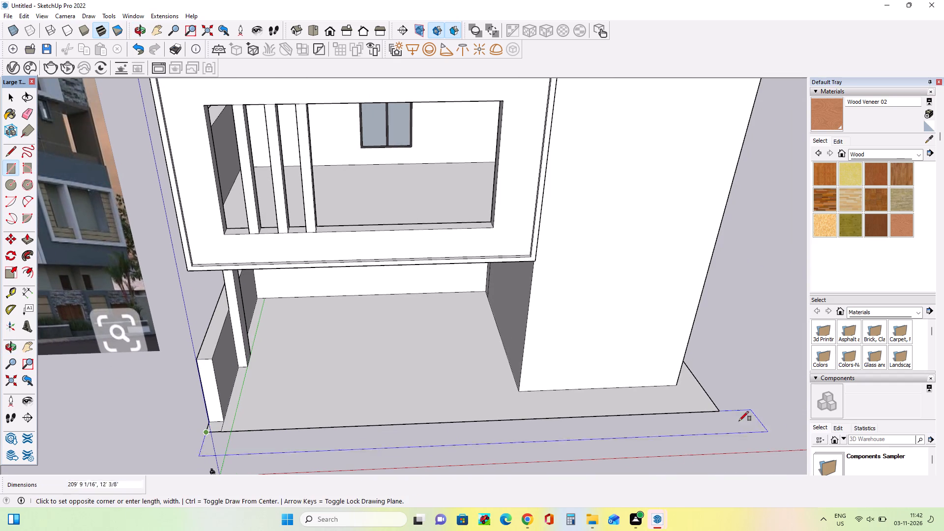
click(713, 403)
middle_drag(673, 437, 677, 445)
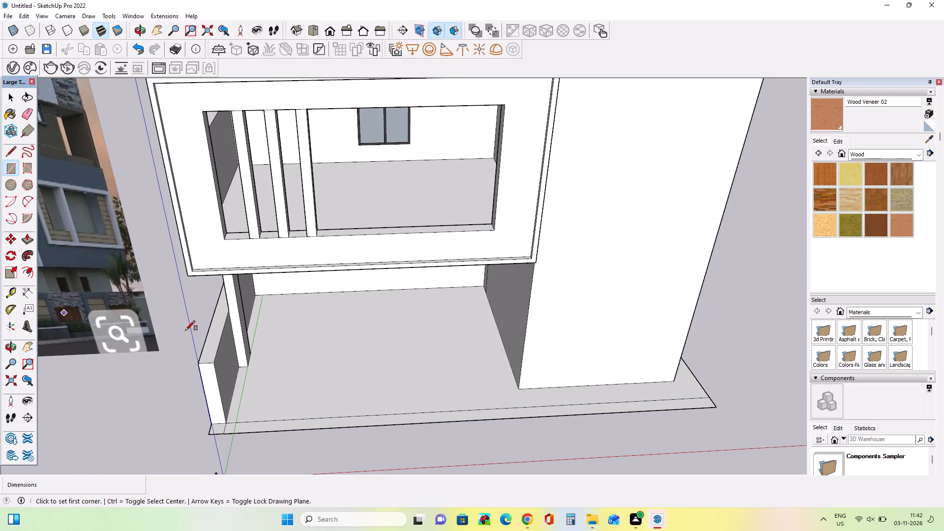
Erase the short edge dividing the corner square from the long front strip.
click(27, 113)
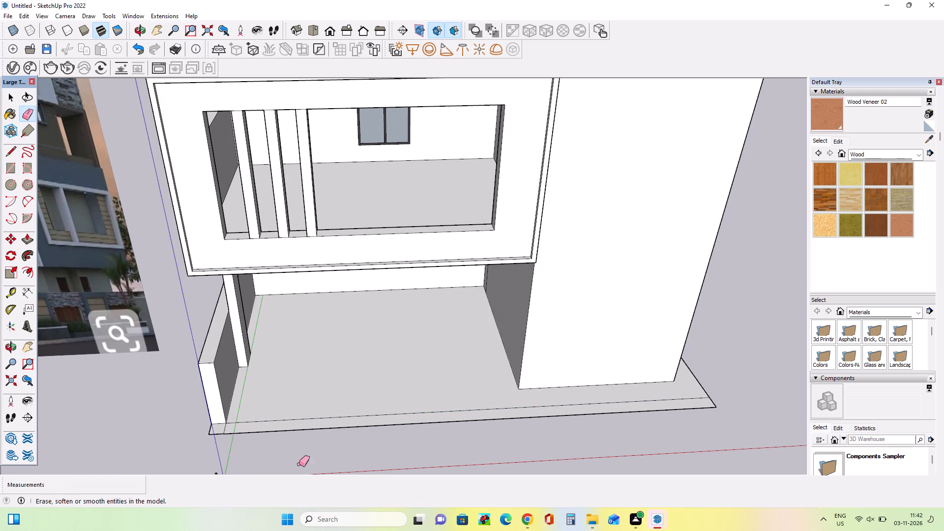
scroll(199, 363, up, 6)
scroll(168, 273, down, 9)
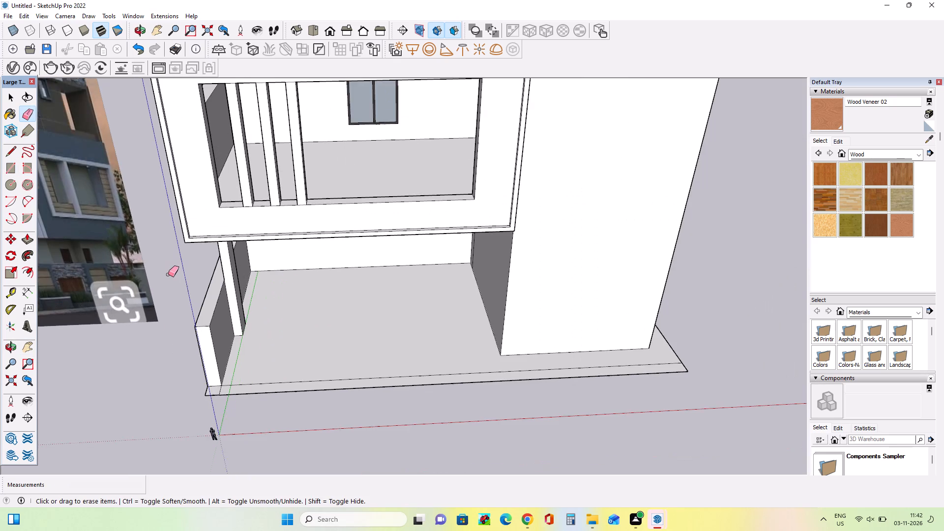
scroll(204, 354, up, 4)
drag(214, 380, 223, 383)
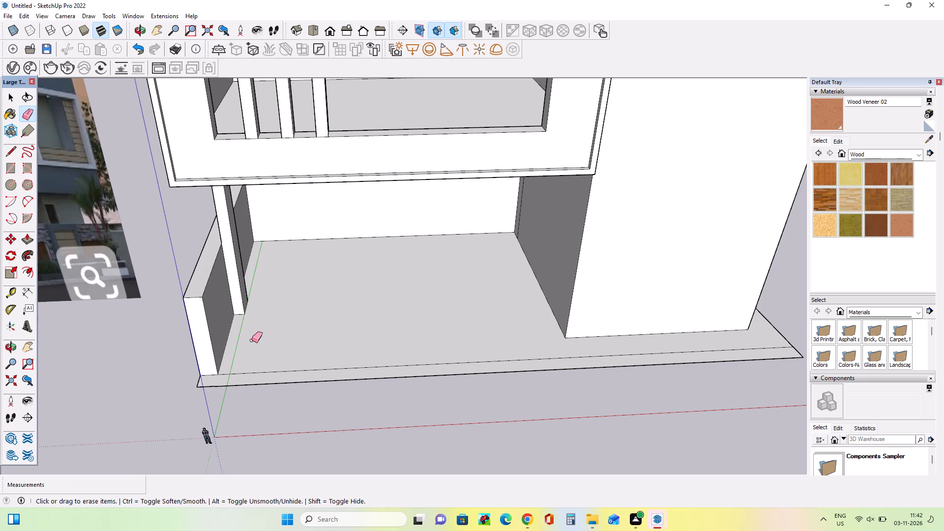
middle_drag(253, 363, 254, 372)
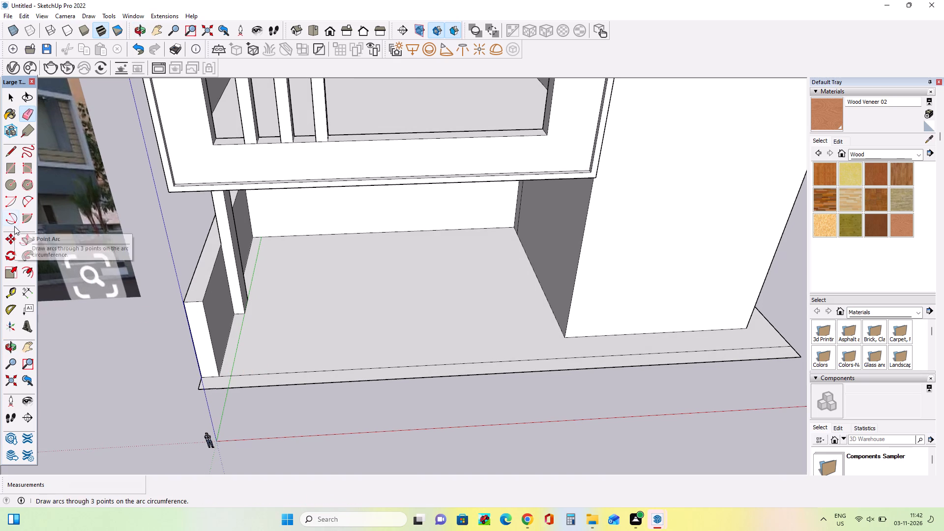
Push/Pull the front strip upward into a low compound wall along the building's frontage.
click(24, 237)
drag(259, 378, 241, 349)
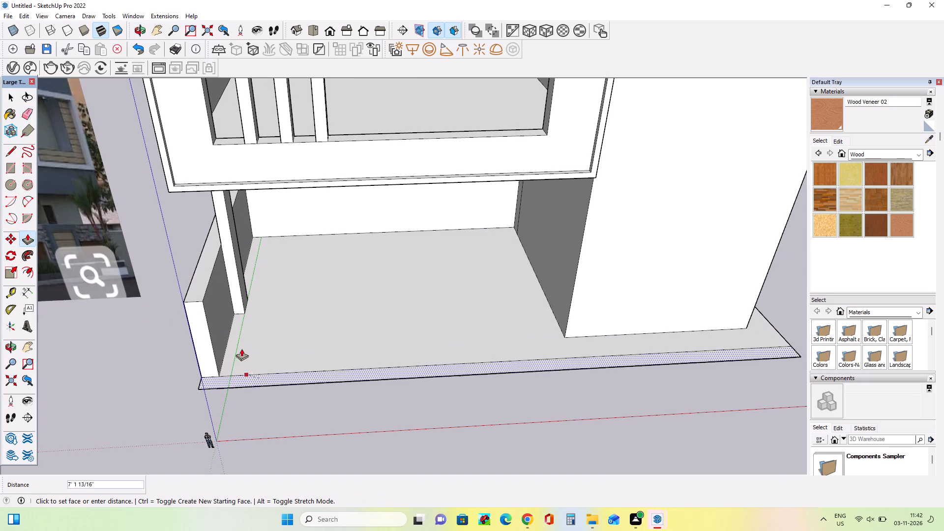
drag(241, 349, 218, 252)
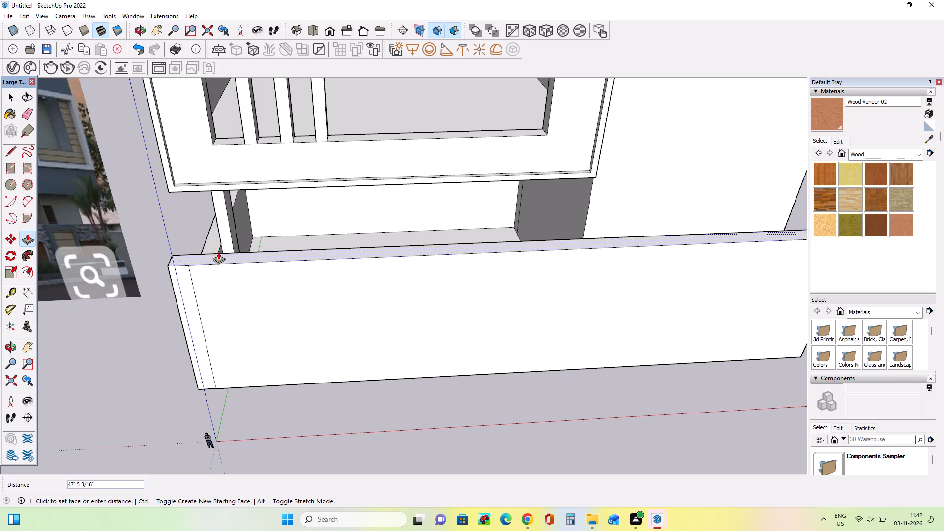
drag(218, 252, 182, 327)
Push/Pull the front compound wall's top face up 3' 1 9/16", level with the top of the side boundary wall.
middle_drag(240, 338, 259, 354)
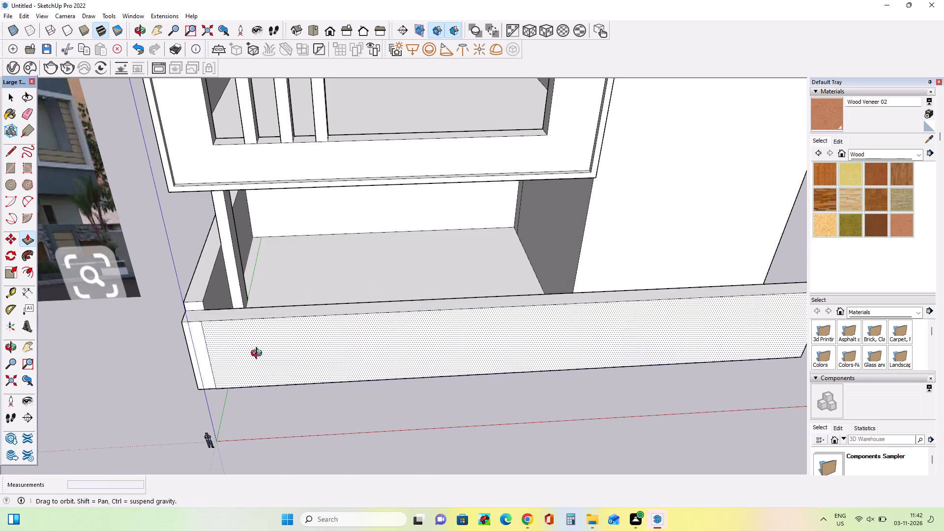
middle_drag(259, 354, 376, 427)
scroll(271, 423, up, 2)
drag(288, 432, 256, 426)
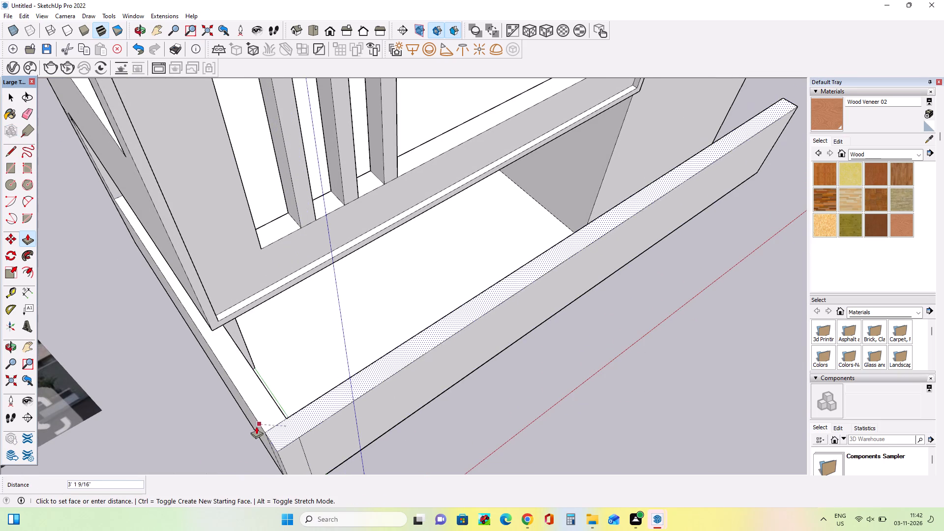
drag(256, 426, 251, 417)
Examine the gate, pillars and compound wall in the reference image against the model's front and side boundary walls.
middle_drag(306, 419, 352, 362)
scroll(363, 364, down, 8)
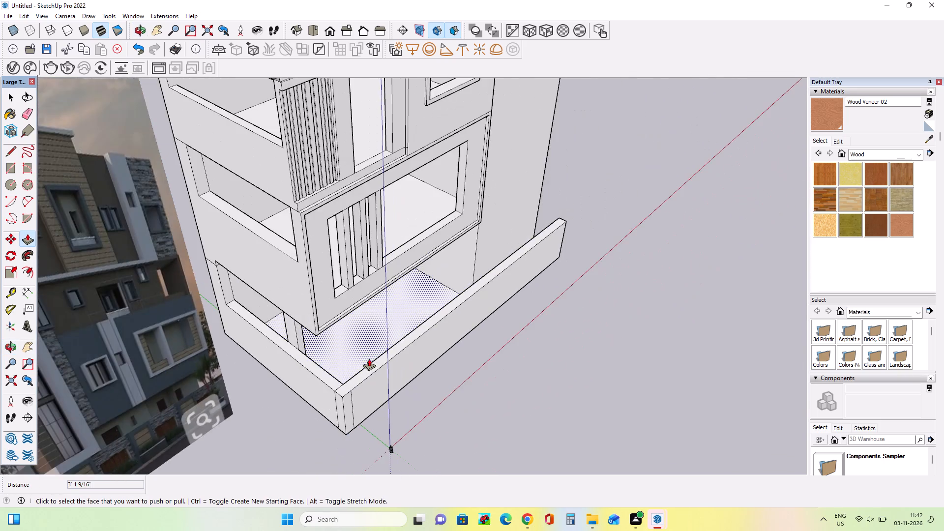
middle_drag(390, 351, 451, 330)
scroll(451, 330, down, 9)
middle_drag(474, 352, 286, 305)
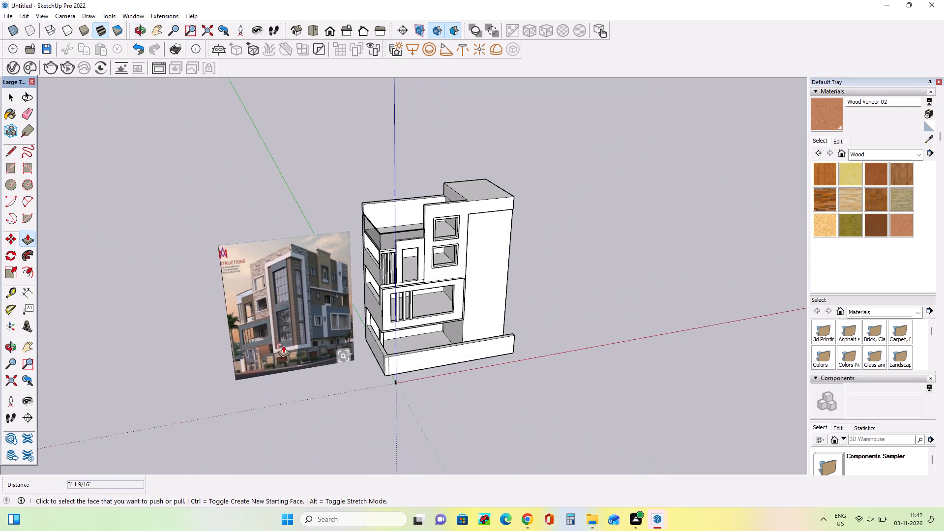
scroll(281, 367, up, 13)
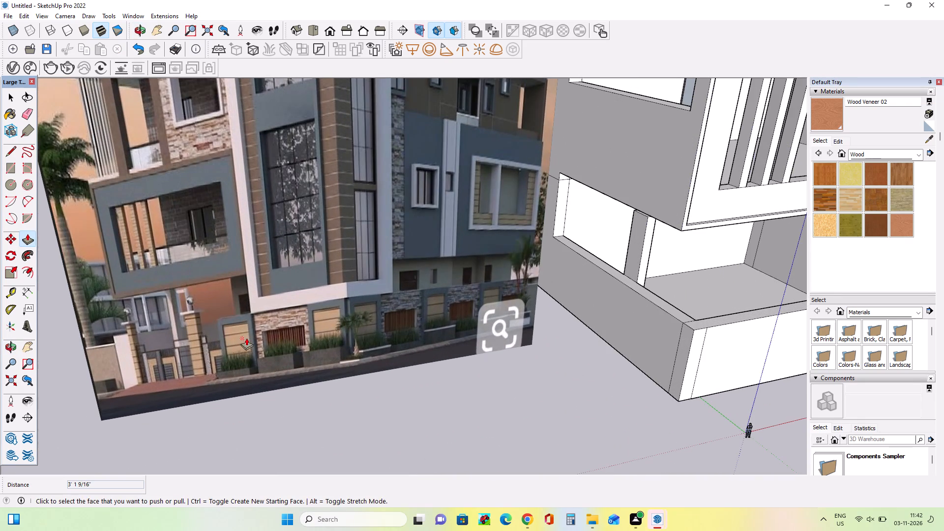
middle_drag(246, 338, 249, 352)
scroll(235, 341, down, 7)
middle_drag(397, 328, 417, 358)
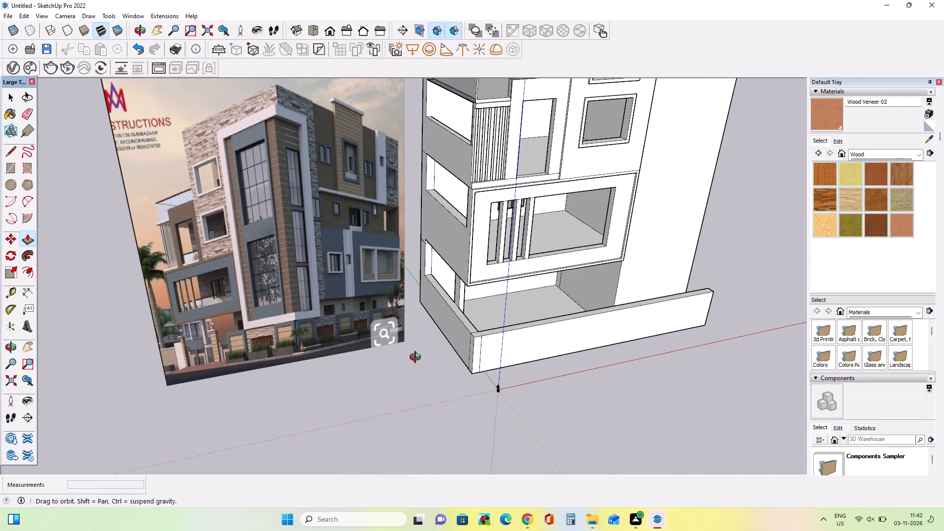
middle_drag(417, 358, 441, 420)
scroll(506, 297, up, 2)
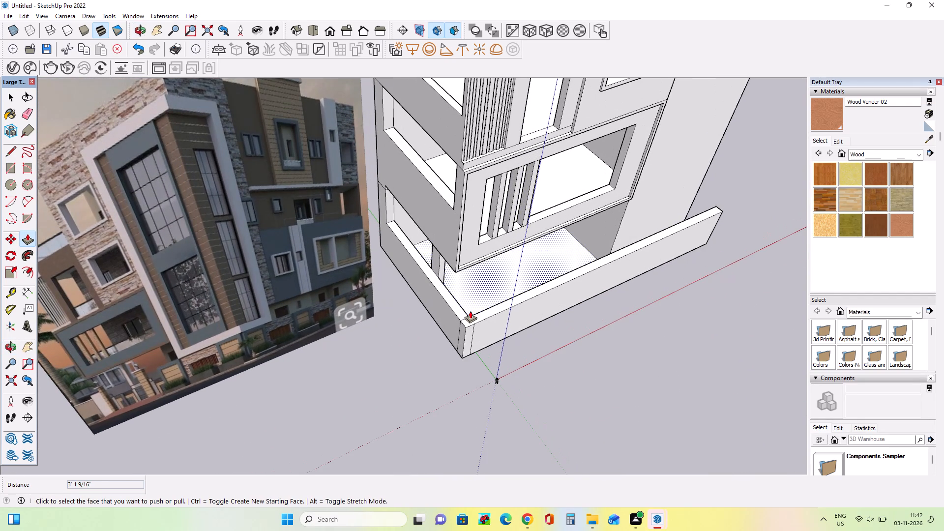
middle_drag(426, 310, 434, 318)
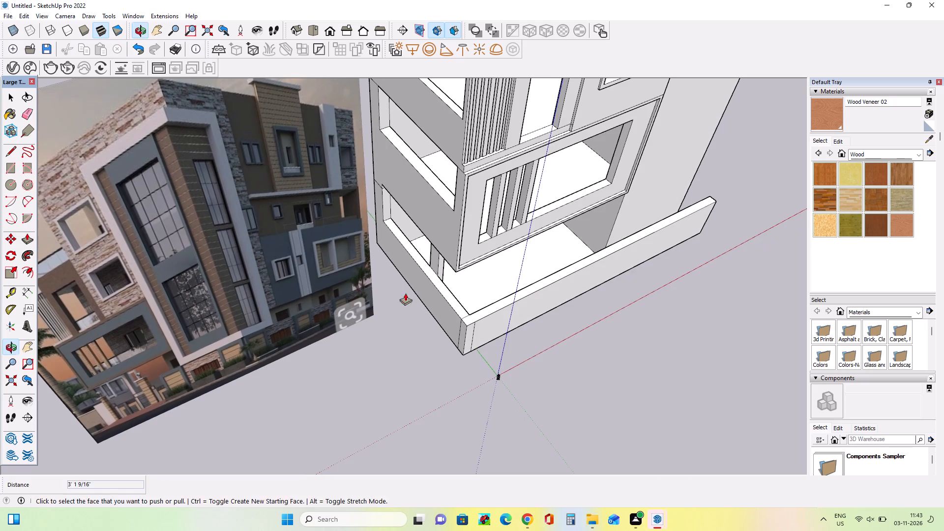
middle_drag(348, 307, 351, 196)
scroll(157, 380, up, 3)
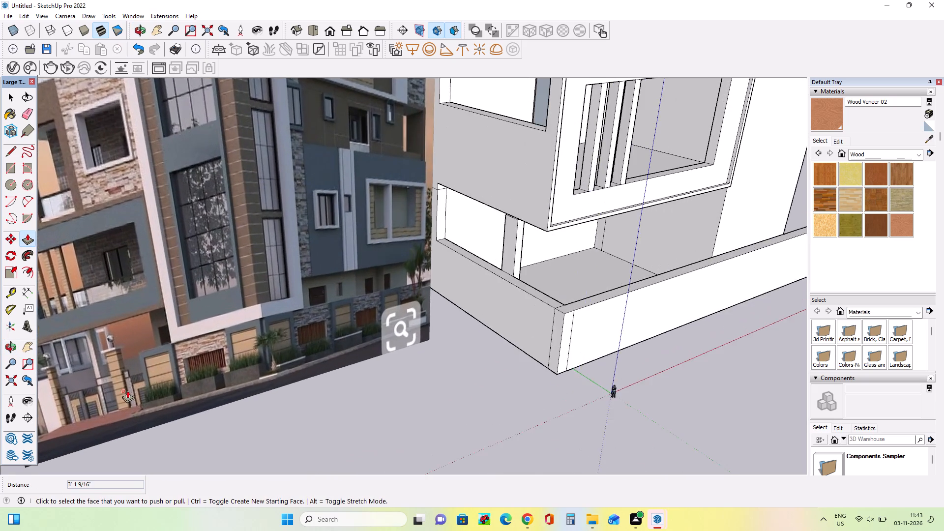
scroll(127, 390, up, 3)
scroll(315, 334, down, 8)
scroll(164, 382, up, 9)
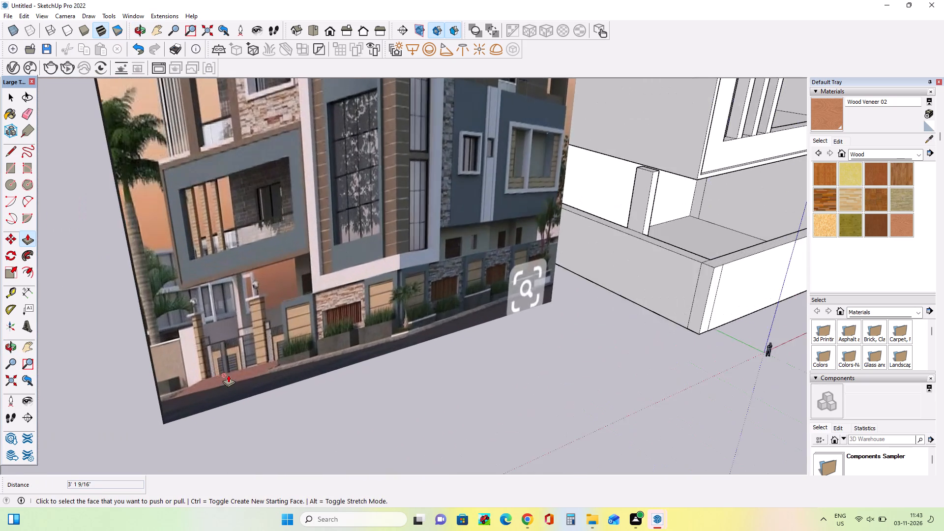
scroll(228, 375, up, 3)
scroll(243, 348, down, 4)
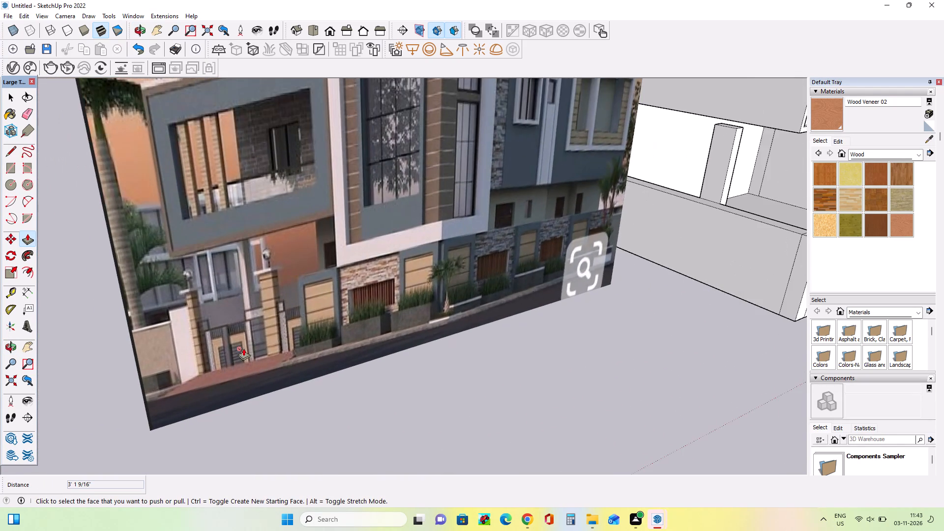
scroll(243, 348, down, 4)
scroll(207, 347, up, 5)
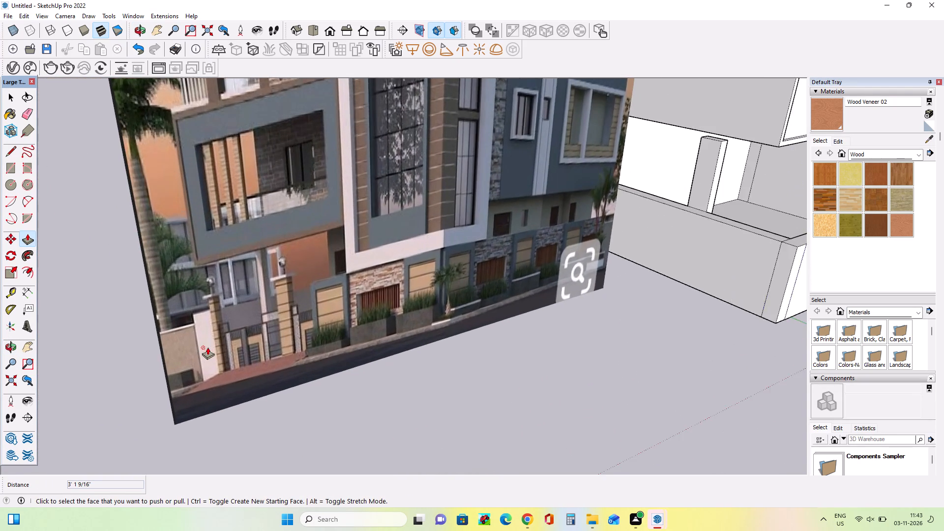
scroll(207, 347, up, 3)
middle_drag(208, 349, 215, 358)
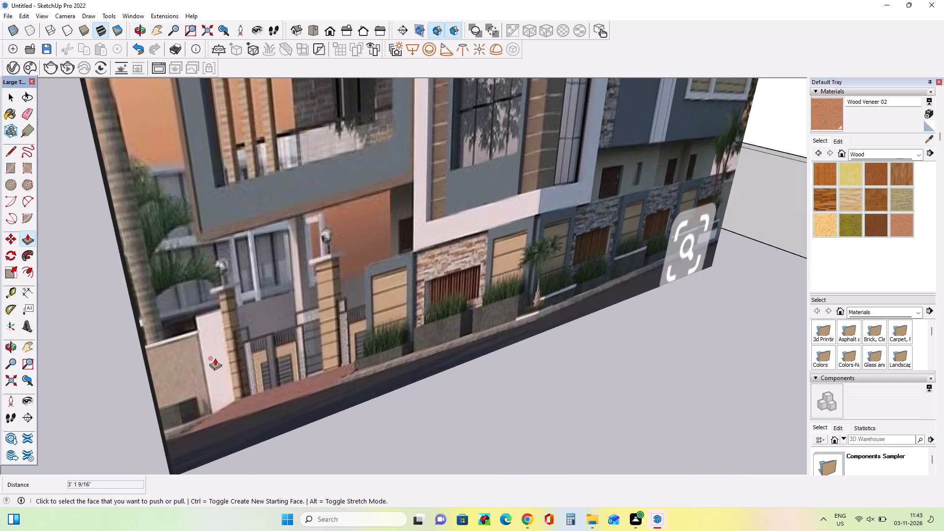
scroll(215, 358, down, 15)
middle_drag(510, 347, 401, 342)
Examine the model's front elevation, tower face and front compound wall from several angles against the reference image.
scroll(486, 320, up, 2)
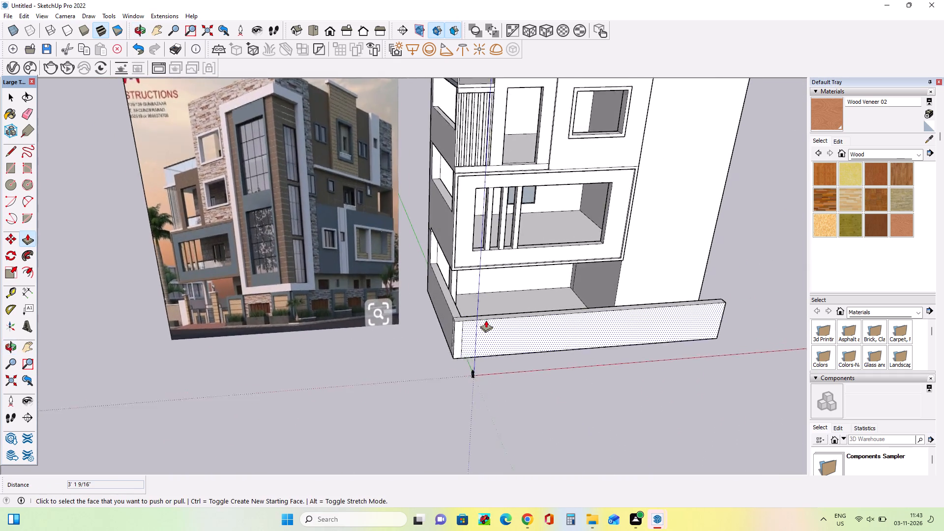
scroll(486, 320, up, 2)
middle_drag(494, 343, 462, 303)
scroll(442, 315, down, 3)
middle_drag(477, 333, 486, 355)
scroll(201, 284, down, 8)
middle_drag(466, 260, 475, 173)
scroll(406, 170, up, 2)
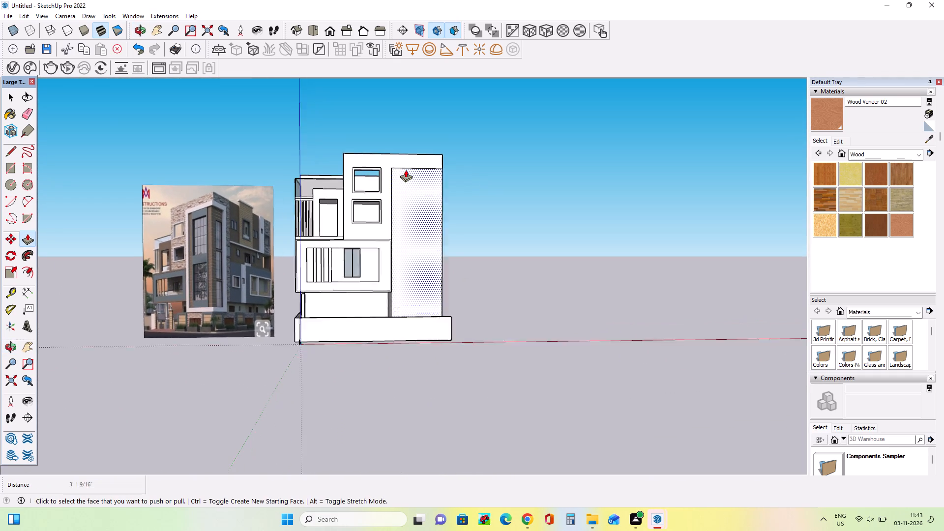
scroll(406, 170, up, 1)
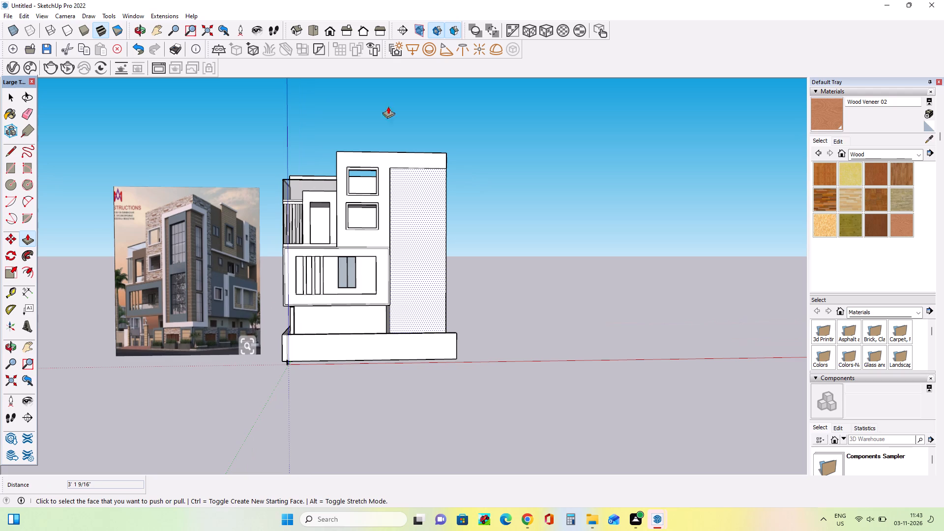
middle_drag(437, 245, 441, 274)
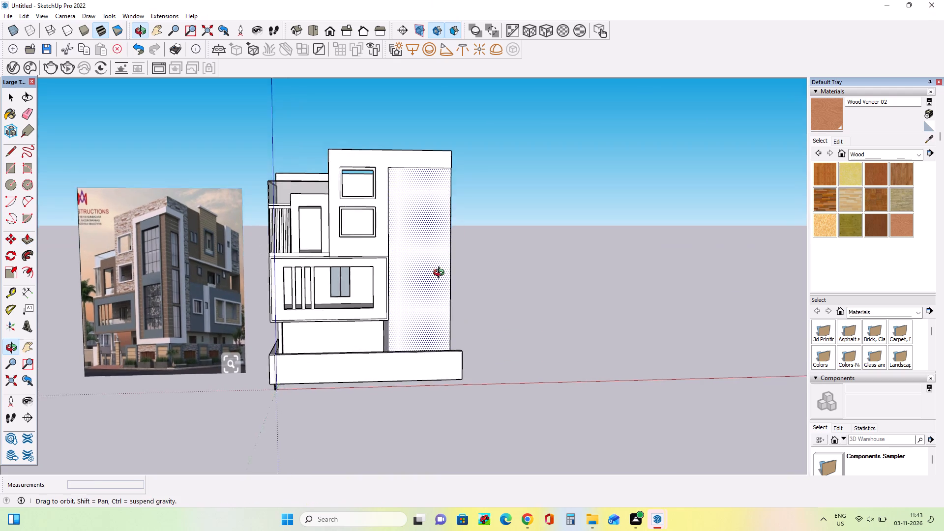
middle_drag(441, 274, 371, 372)
drag(390, 319, 395, 315)
scroll(394, 315, up, 4)
middle_drag(397, 315, 408, 396)
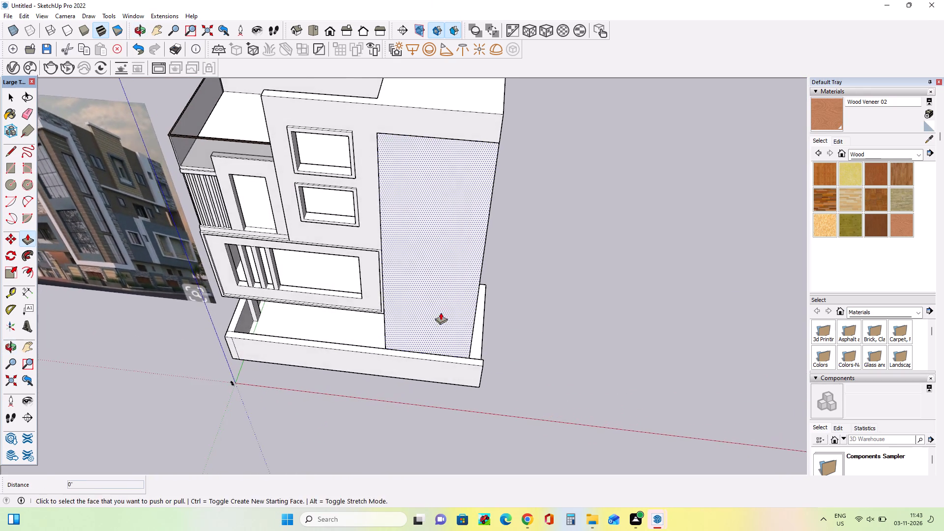
middle_drag(426, 293, 547, 214)
drag(217, 293, 184, 273)
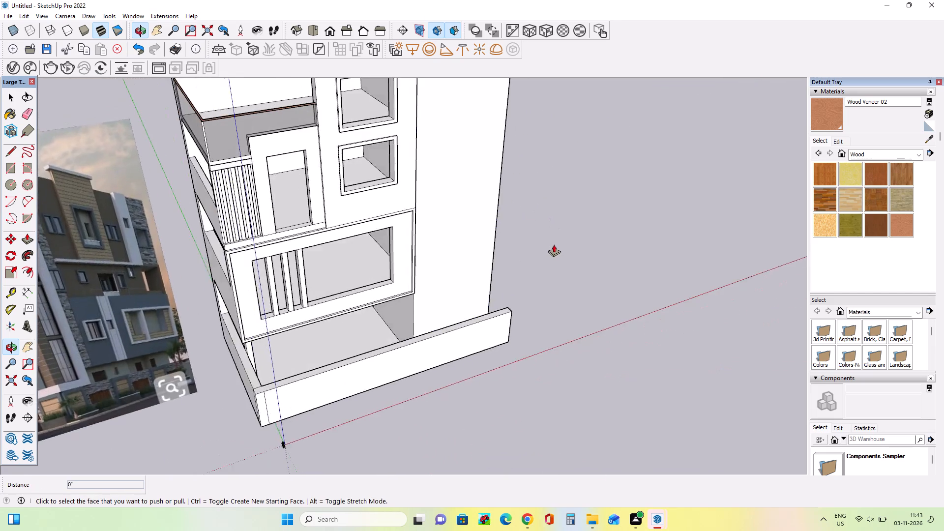
Examine the whole building and its front compound wall from several angles and distances beside the reference image.
scroll(554, 247, down, 10)
middle_drag(539, 261, 303, 165)
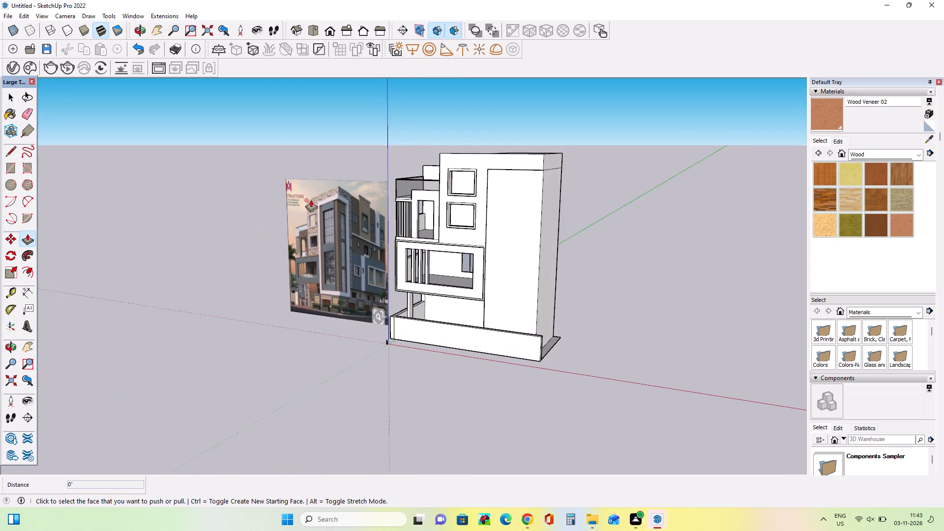
scroll(310, 202, down, 8)
middle_drag(372, 313, 381, 349)
scroll(381, 338, down, 1)
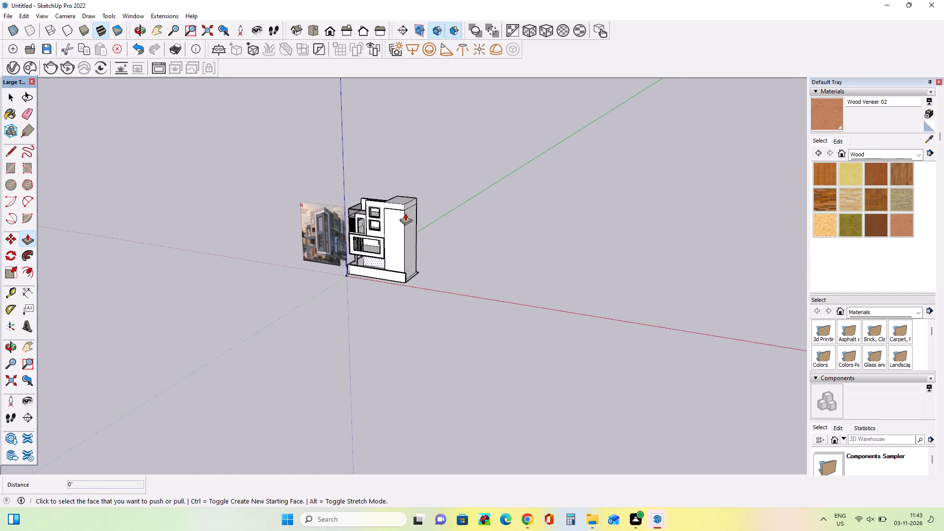
scroll(407, 208, up, 8)
middle_drag(427, 247, 432, 231)
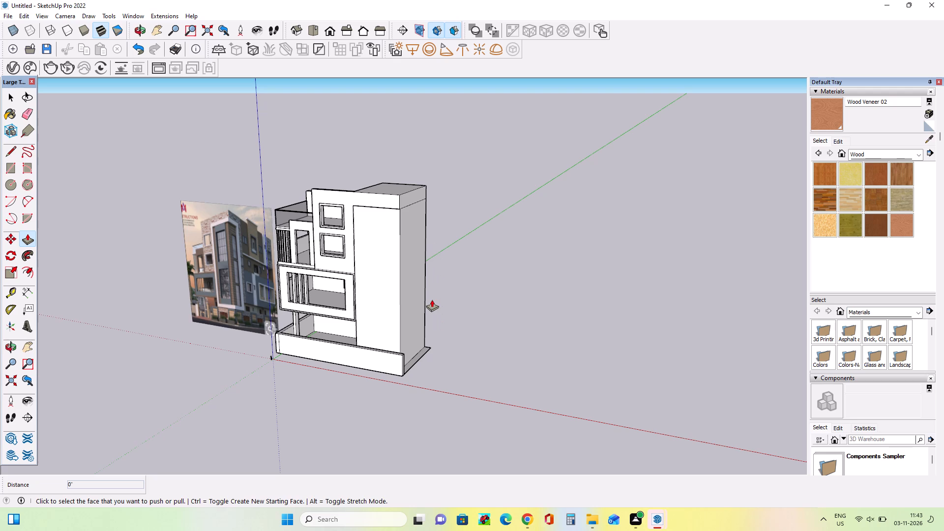
middle_drag(431, 306, 442, 276)
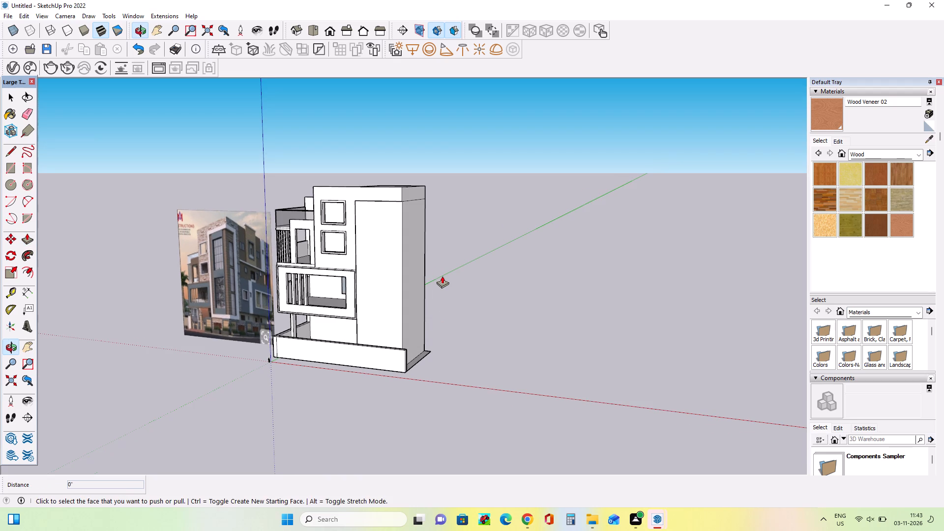
middle_drag(441, 273, 417, 270)
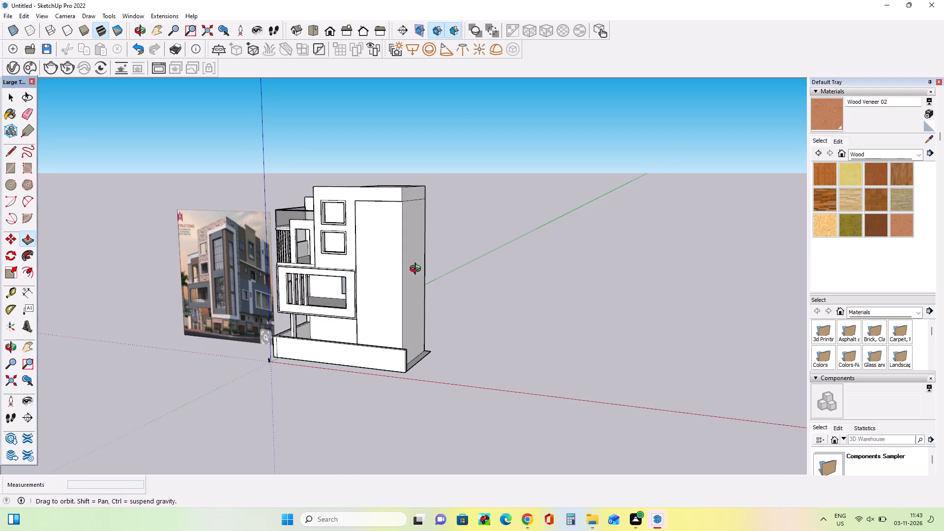
middle_drag(417, 270, 369, 272)
Push/Pull a ground-floor face behind the front compound wall by about 3' 9 5/8".
drag(427, 121, 351, 267)
drag(315, 329, 235, 240)
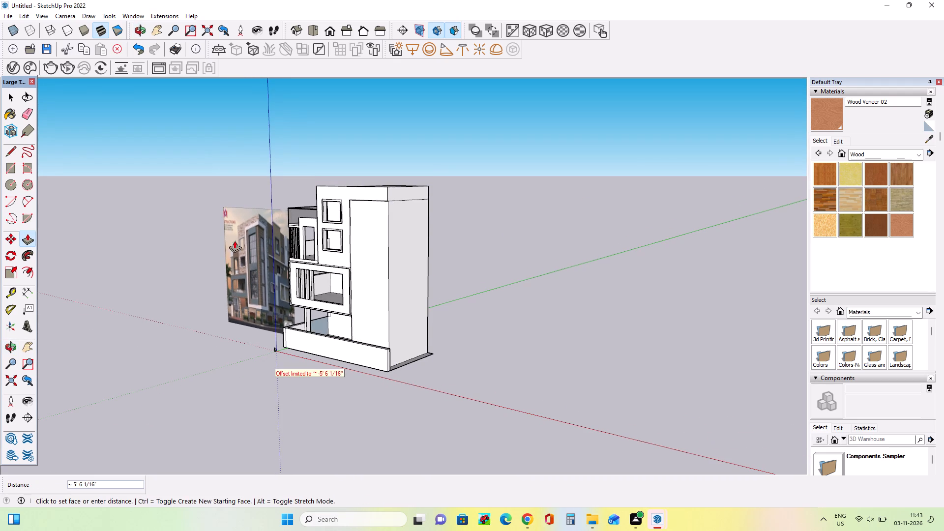
drag(235, 240, 943, 530)
middle_drag(237, 274, 250, 404)
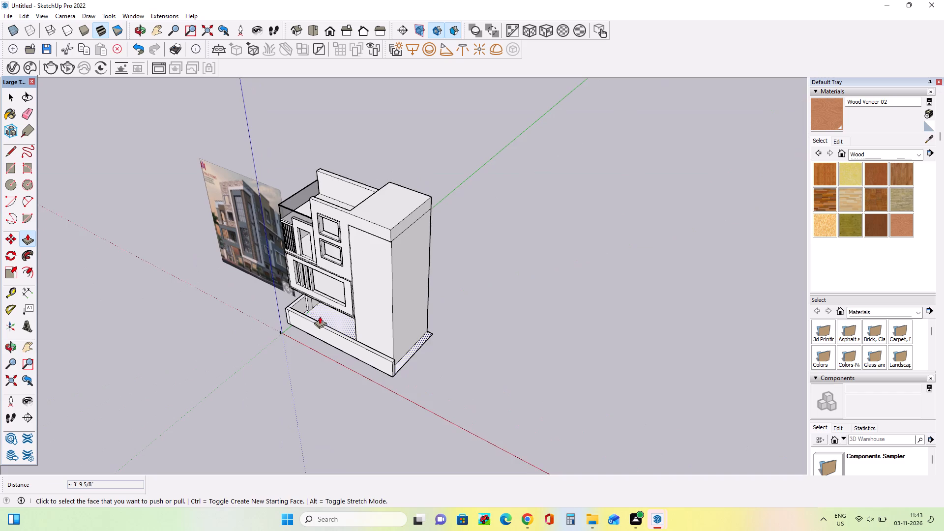
Examine the ground-floor porch, its column and the front compound wall from above and from the front.
scroll(313, 313, up, 3)
middle_drag(304, 319, 374, 188)
scroll(300, 316, up, 6)
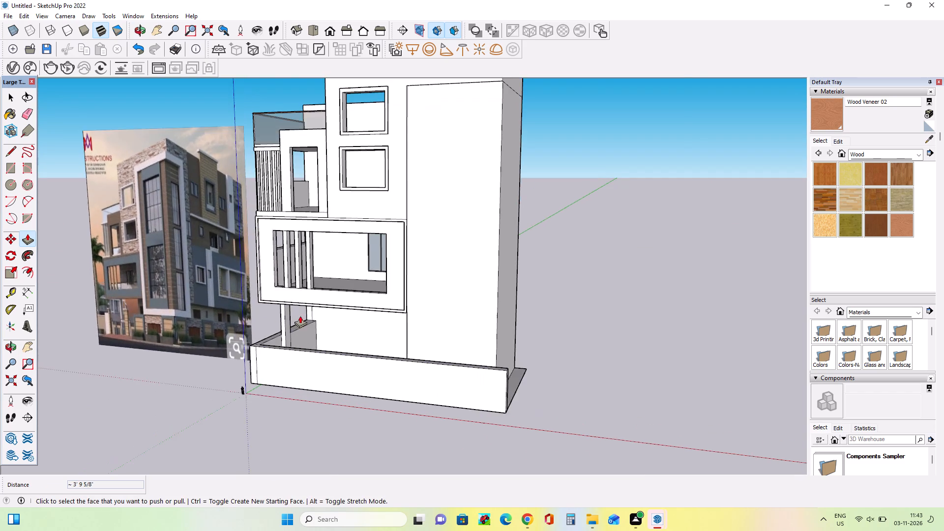
scroll(300, 316, up, 2)
middle_drag(302, 339, 280, 376)
scroll(144, 322, down, 3)
middle_drag(155, 327, 175, 383)
middle_drag(249, 320, 245, 354)
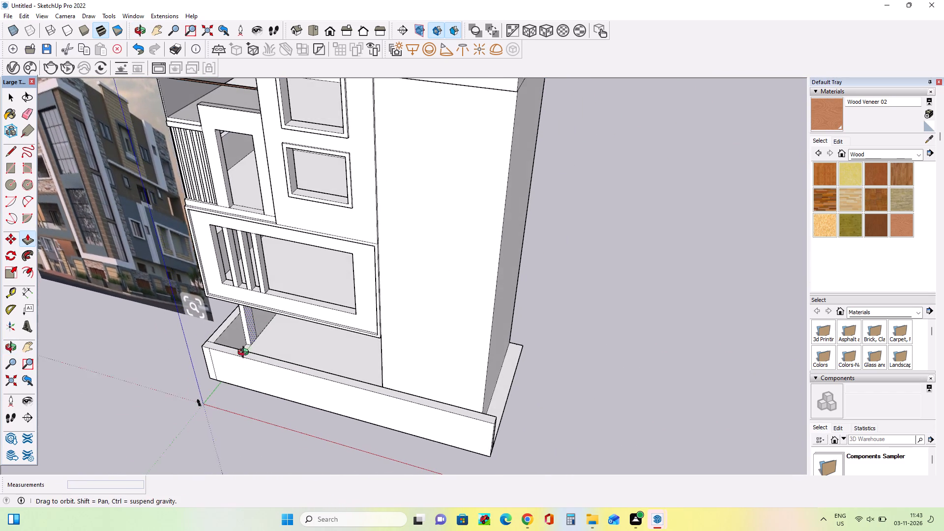
middle_drag(245, 354, 238, 336)
scroll(235, 350, down, 4)
middle_drag(247, 325, 352, 258)
scroll(372, 281, down, 5)
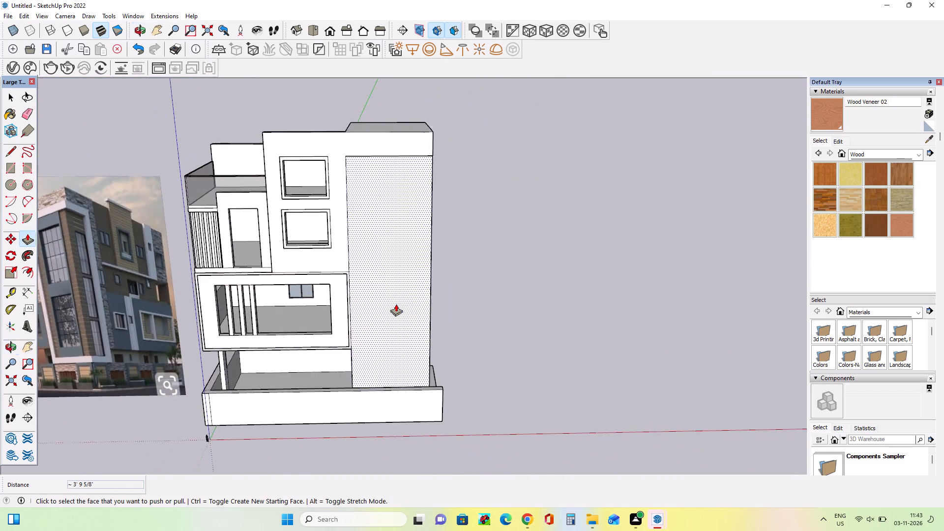
scroll(396, 304, down, 2)
Push/Pull the front compound wall's top face up 5' 4 3/4".
scroll(244, 346, up, 9)
middle_drag(507, 358, 504, 383)
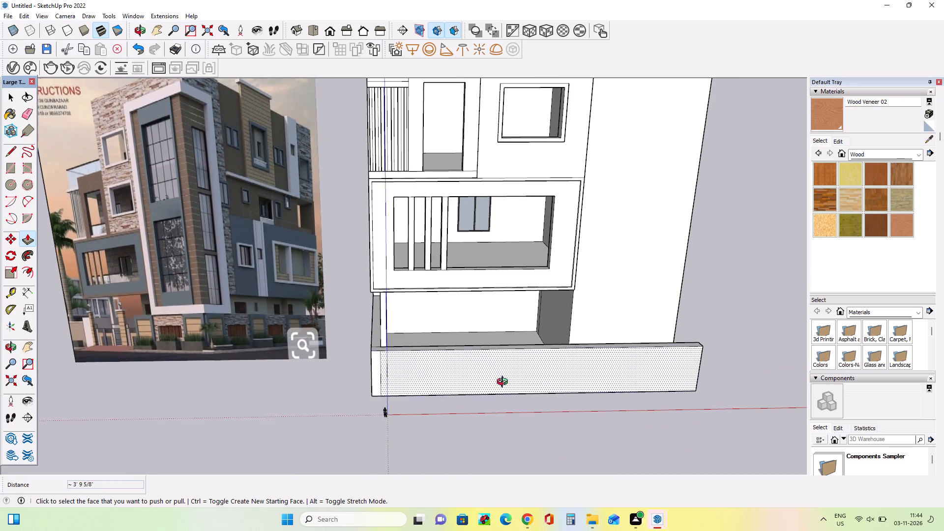
middle_drag(504, 383, 505, 391)
drag(464, 350, 462, 342)
Draw a rectangle about 15' wide over the front compound wall's full height, near its corner with the side boundary wall.
middle_drag(446, 357, 442, 331)
middle_drag(370, 350, 404, 309)
scroll(404, 309, down, 2)
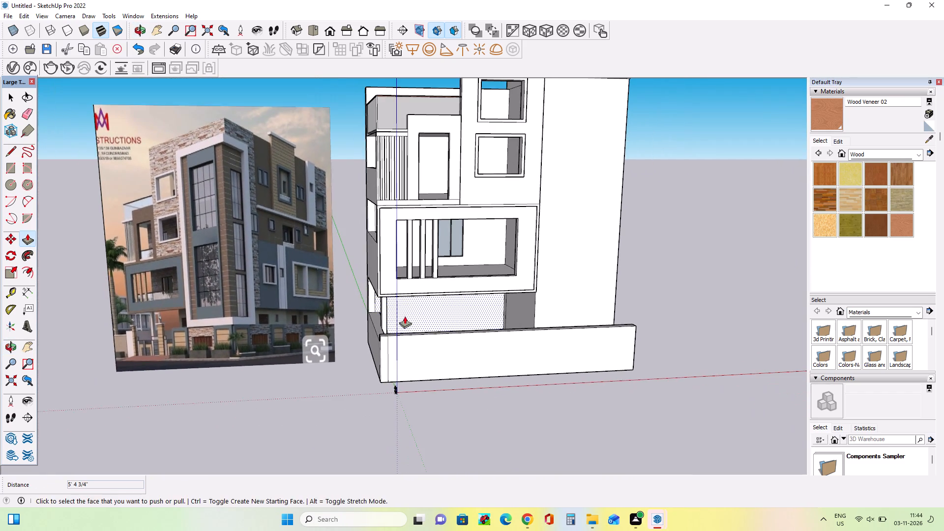
middle_drag(406, 330, 404, 350)
click(9, 168)
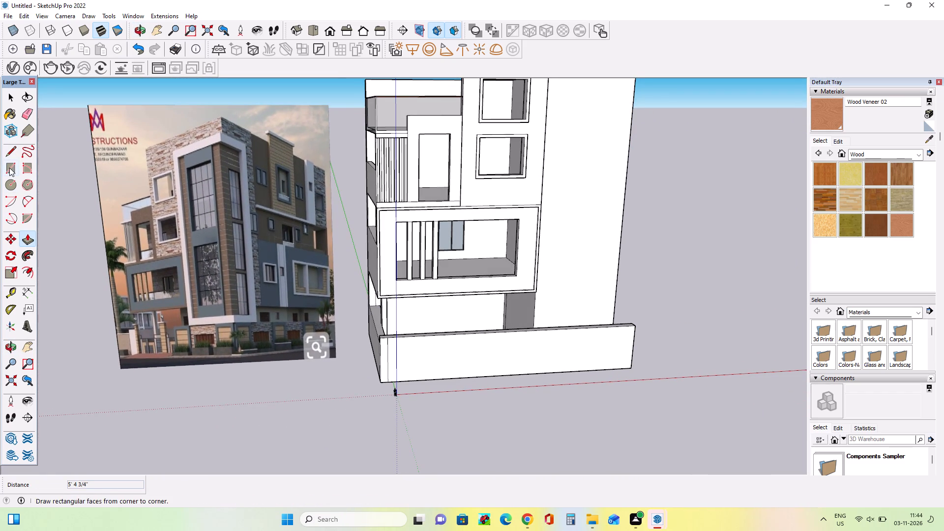
click(388, 383)
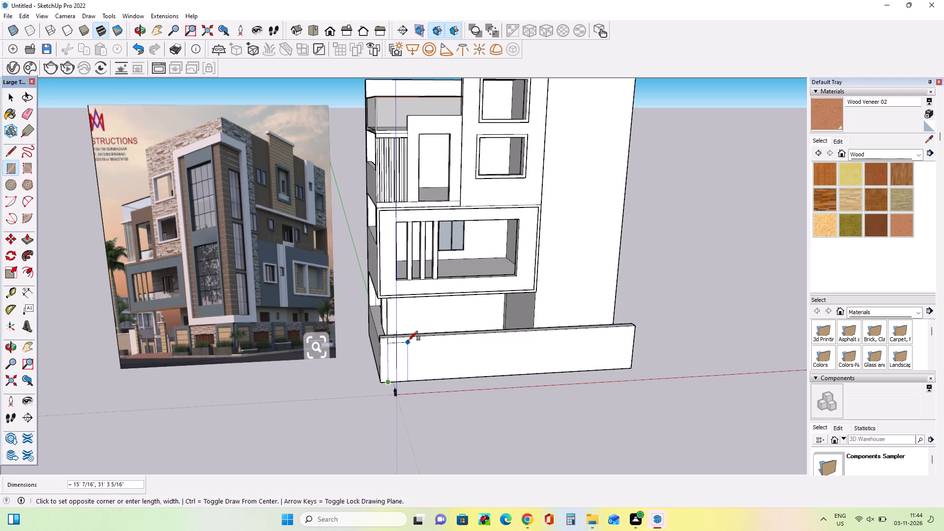
click(409, 337)
Draw a second rectangle about 13' 3" wide by 35' 1" high on the front compound wall, adjoining the first one.
middle_drag(431, 381, 416, 405)
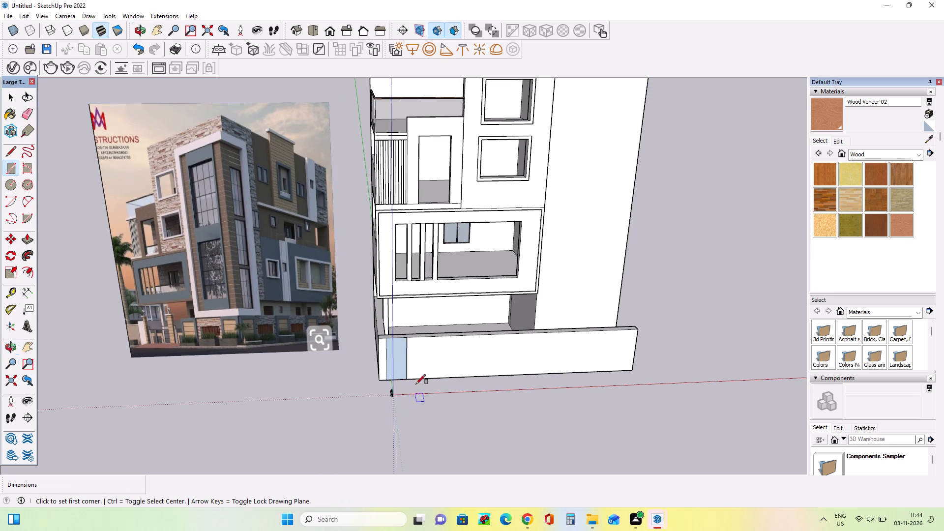
scroll(416, 380, up, 3)
middle_drag(412, 381, 299, 451)
scroll(379, 369, up, 4)
middle_drag(379, 367, 348, 440)
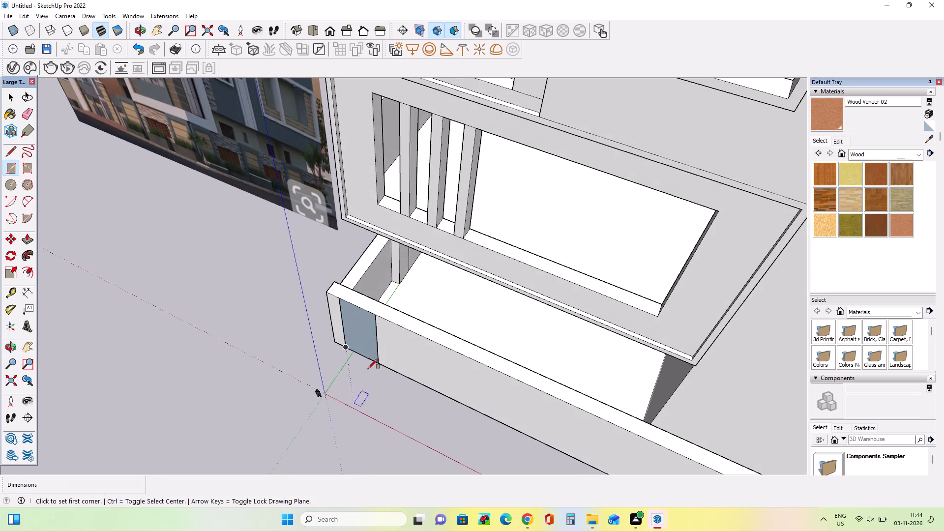
scroll(374, 359, up, 4)
middle_drag(383, 362, 507, 325)
scroll(507, 325, down, 7)
middle_drag(468, 329, 468, 219)
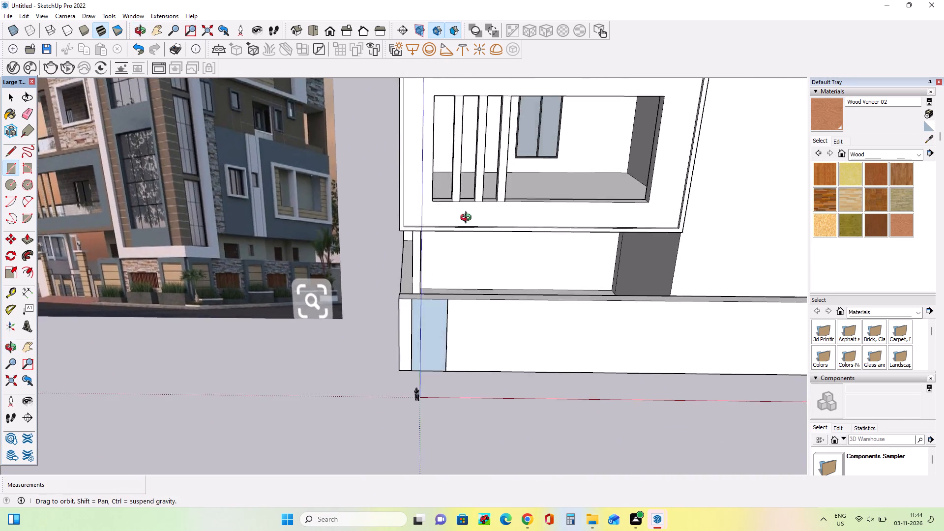
middle_drag(468, 219, 469, 210)
scroll(473, 248, down, 4)
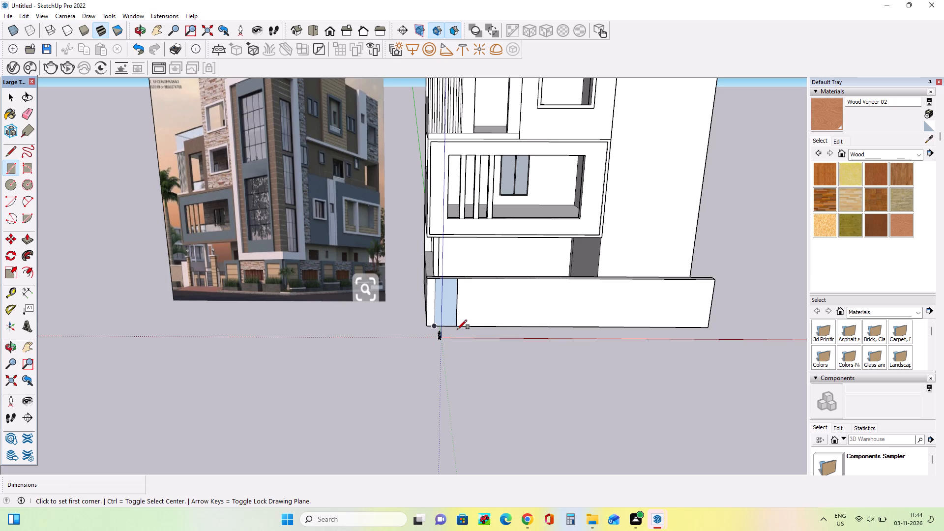
click(460, 325)
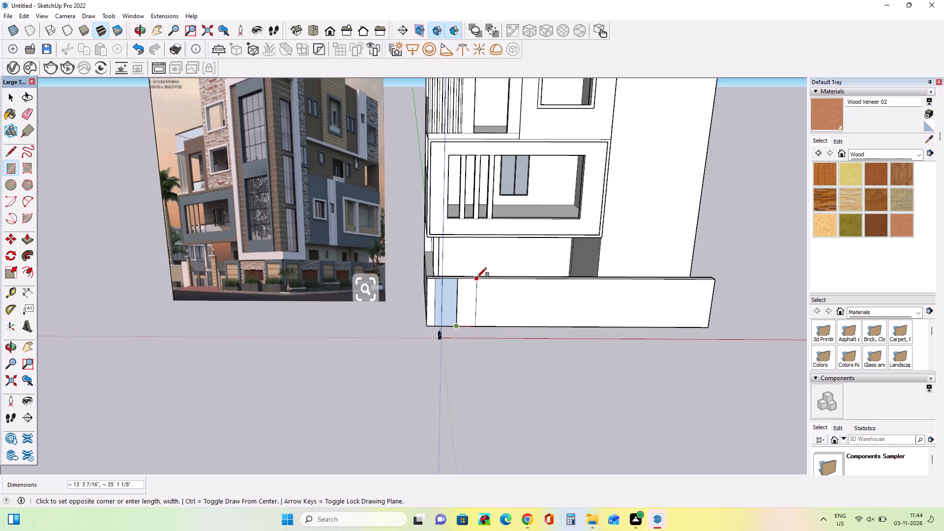
click(476, 277)
Examine the gate and its pillars in the reference image and compare them with the two rectangles on the compound wall.
scroll(168, 287, up, 3)
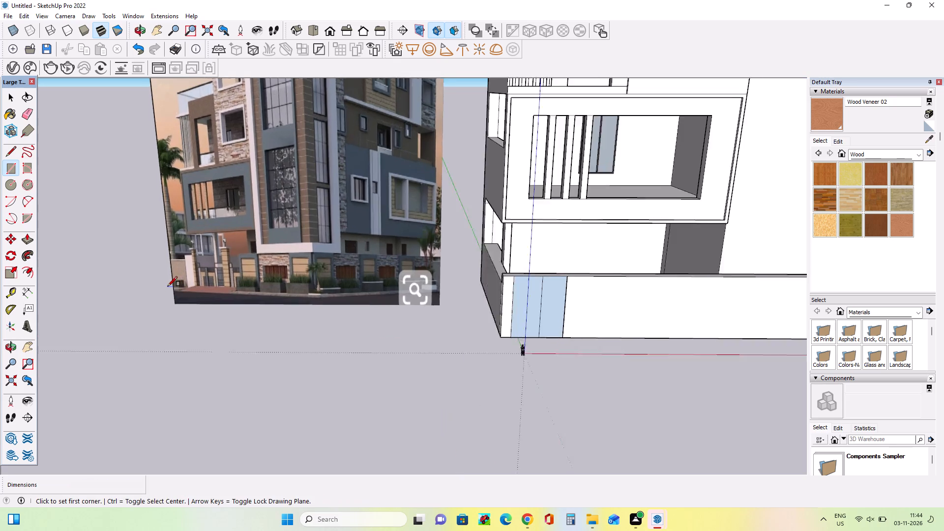
scroll(168, 286, up, 14)
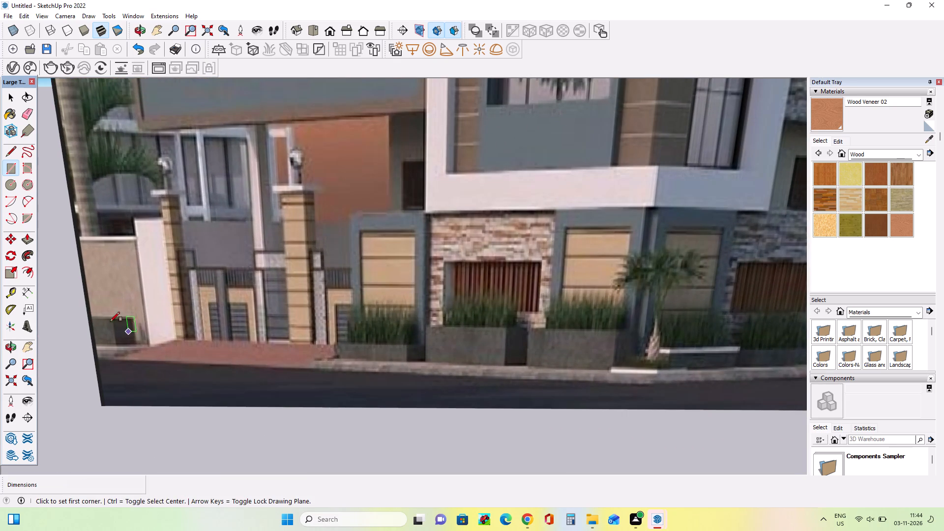
scroll(99, 316, down, 16)
middle_drag(383, 314, 358, 378)
scroll(495, 354, up, 4)
middle_drag(476, 352, 362, 394)
scroll(371, 358, up, 3)
middle_drag(371, 358, 445, 290)
middle_drag(423, 319, 429, 368)
middle_drag(426, 365, 457, 290)
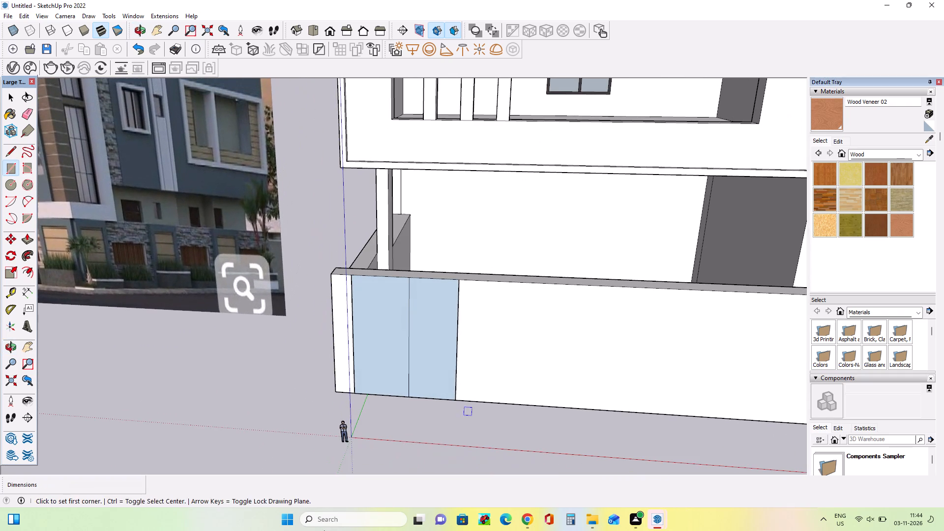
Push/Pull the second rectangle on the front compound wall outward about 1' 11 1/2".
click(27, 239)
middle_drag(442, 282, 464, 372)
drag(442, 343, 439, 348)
Draw a rectangle across the thickness of the compound wall's top face, directly behind the projecting panel.
middle_drag(414, 337, 437, 352)
click(8, 160)
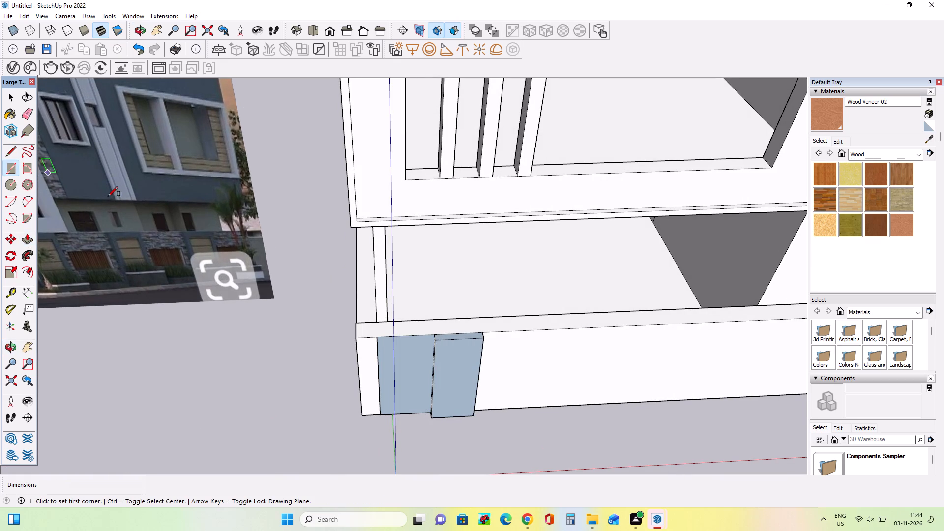
click(434, 334)
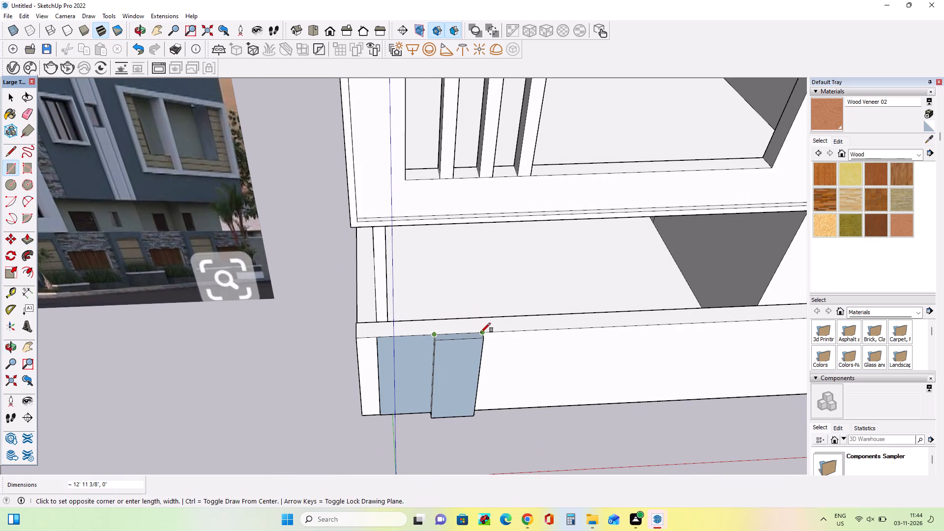
click(481, 332)
click(478, 318)
Push/Pull the wall-top rectangle up 18' 5 1/8" into a gate pillar and raise the projecting panel's top to match.
scroll(331, 300, down, 3)
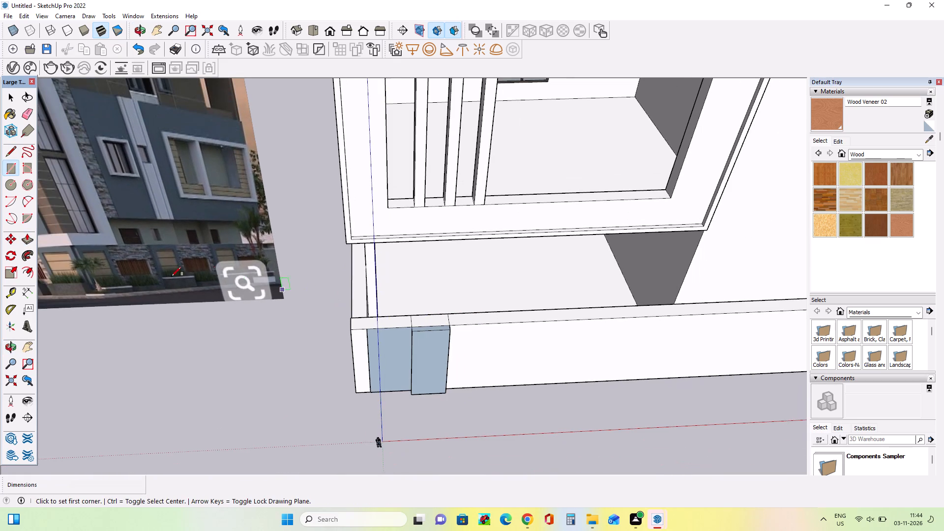
click(30, 237)
scroll(432, 327, up, 3)
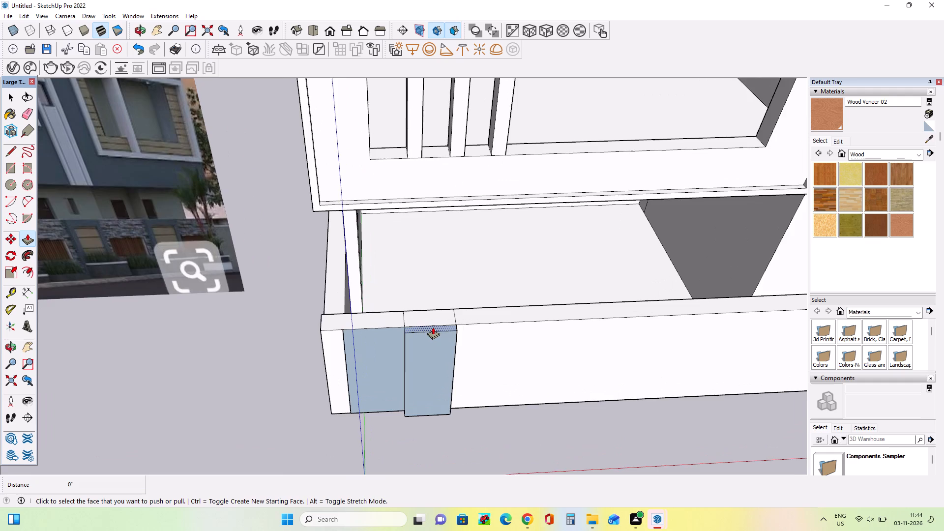
scroll(432, 326, up, 2)
drag(424, 319, 425, 250)
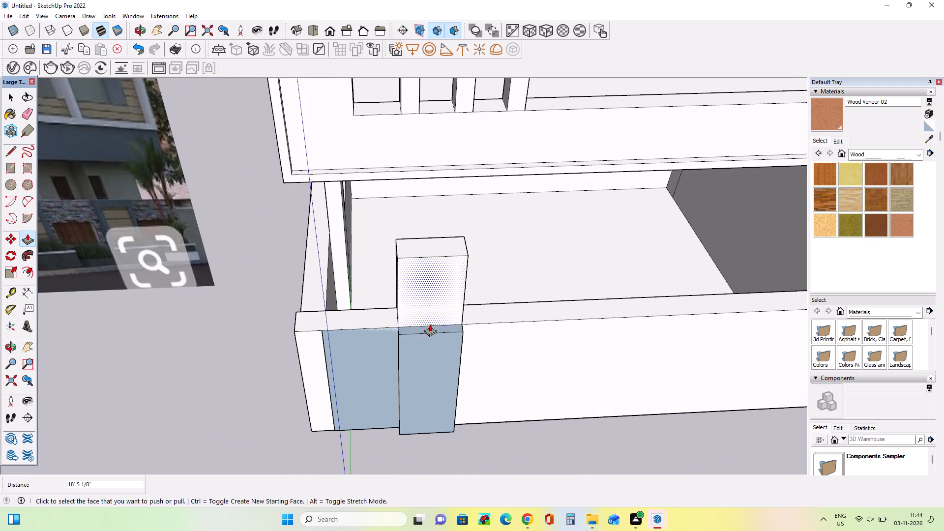
drag(430, 330, 397, 246)
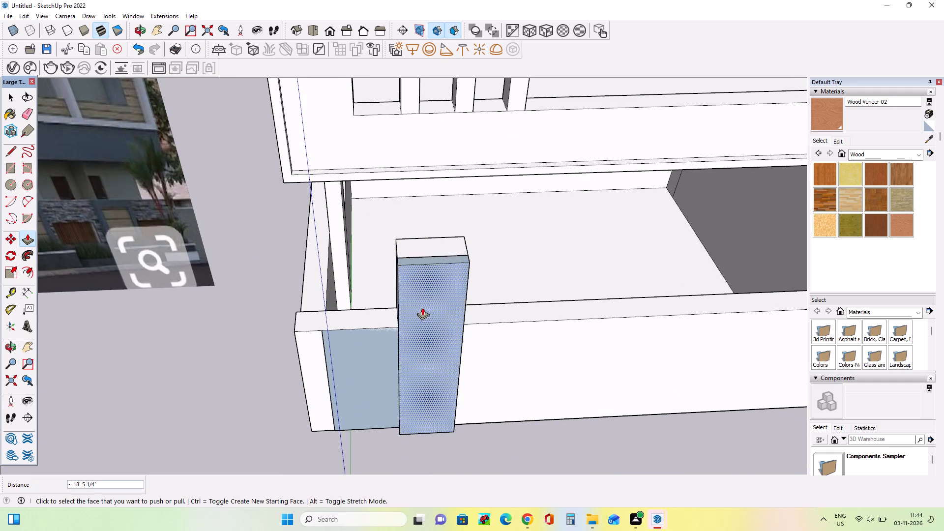
Push/Pull the gate pillar's front face back 1' 11 1/2", flush with the front compound wall.
middle_drag(427, 308, 647, 199)
scroll(492, 259, up, 3)
middle_drag(499, 289, 441, 324)
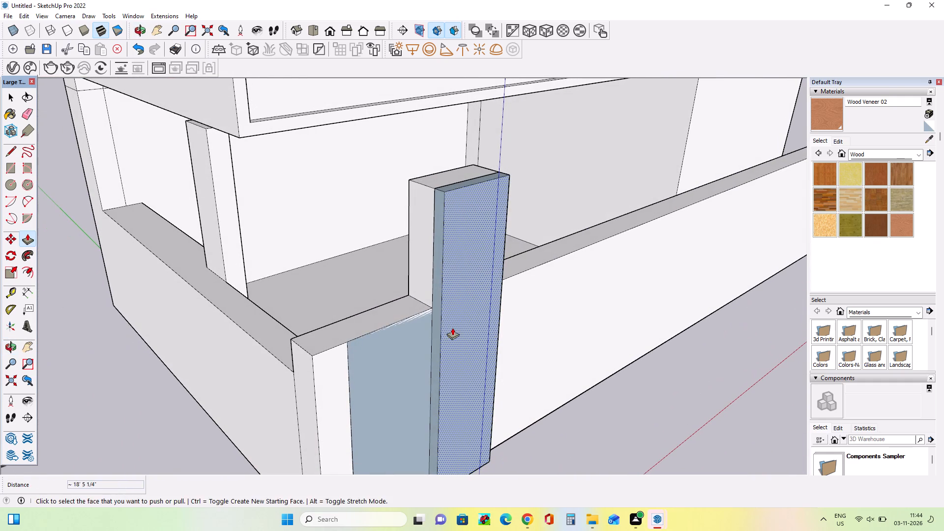
drag(452, 327, 442, 321)
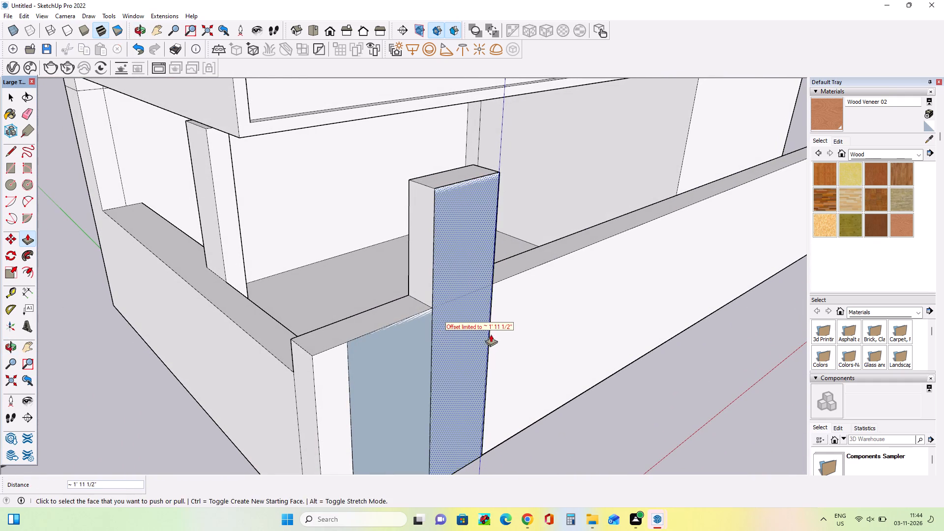
Examine the gate pillar on the front compound wall from several angles against the gate pillars in the reference image.
middle_drag(490, 341, 362, 359)
middle_drag(416, 281, 454, 235)
scroll(477, 248, down, 8)
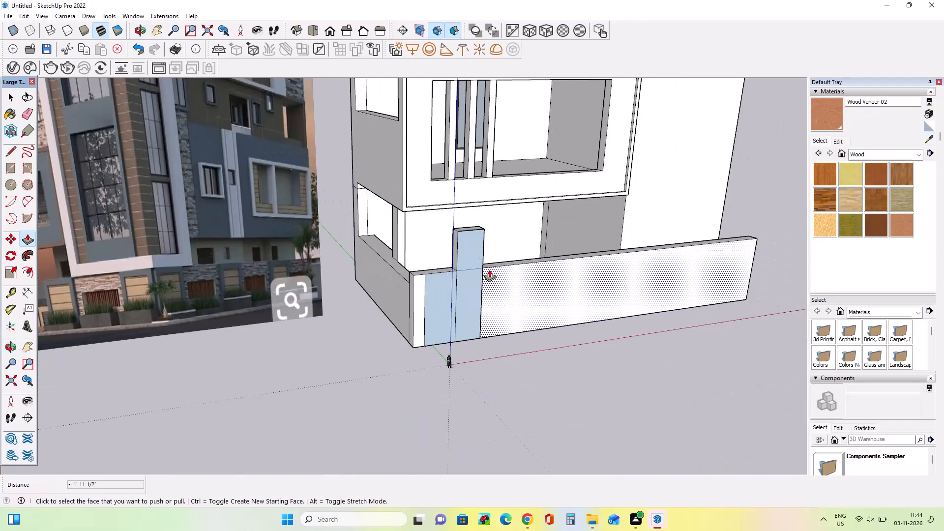
scroll(489, 270, down, 4)
scroll(193, 316, up, 8)
middle_drag(177, 272, 176, 284)
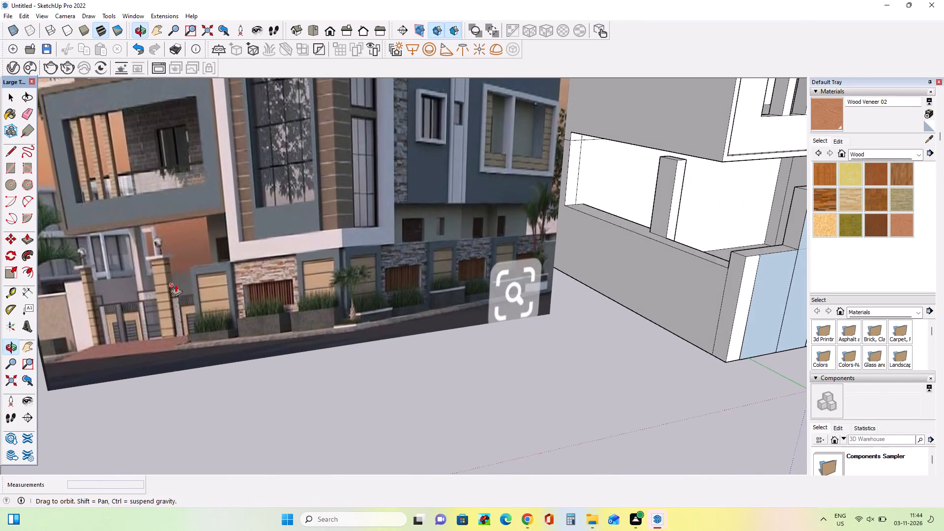
middle_drag(176, 284, 179, 280)
scroll(154, 293, down, 13)
middle_drag(404, 302, 325, 326)
scroll(388, 269, up, 3)
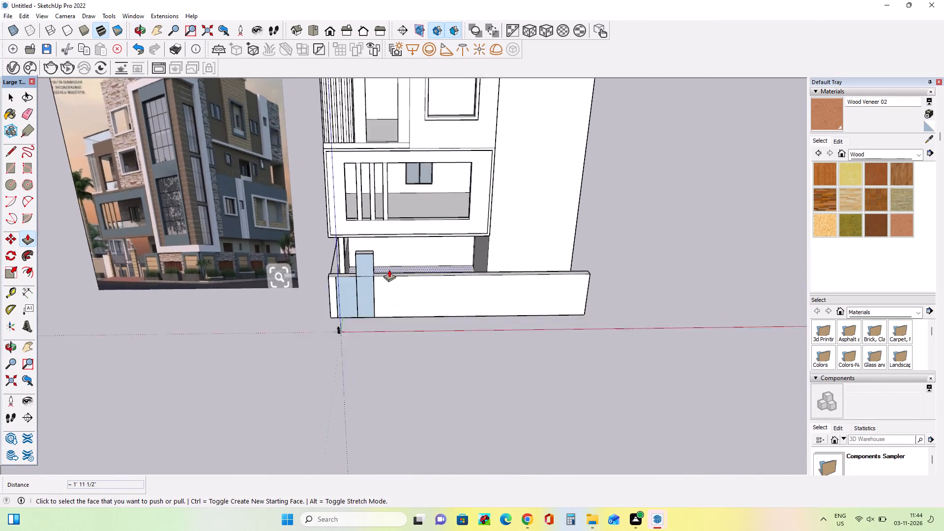
scroll(389, 269, up, 1)
scroll(389, 269, down, 4)
scroll(375, 257, up, 4)
middle_drag(391, 279, 262, 331)
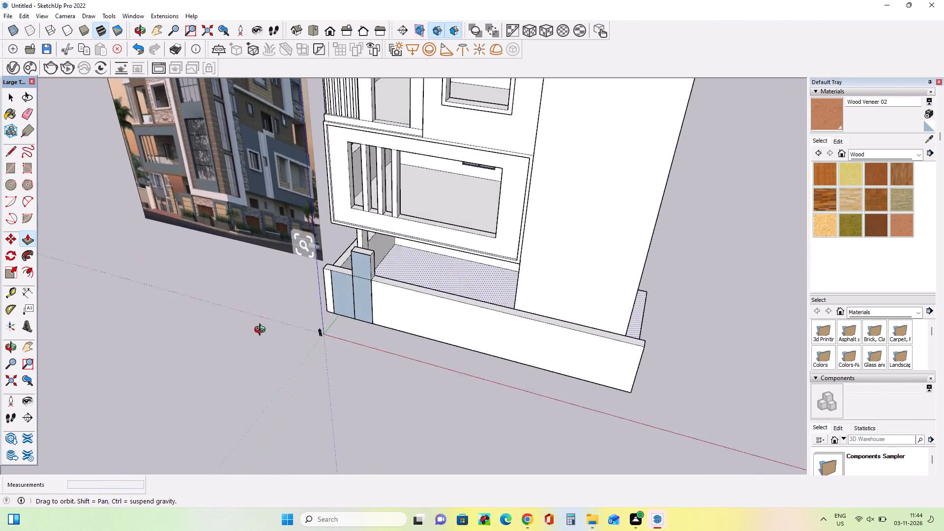
middle_drag(262, 331, 261, 331)
scroll(359, 271, up, 5)
middle_drag(387, 279, 479, 276)
scroll(479, 276, down, 7)
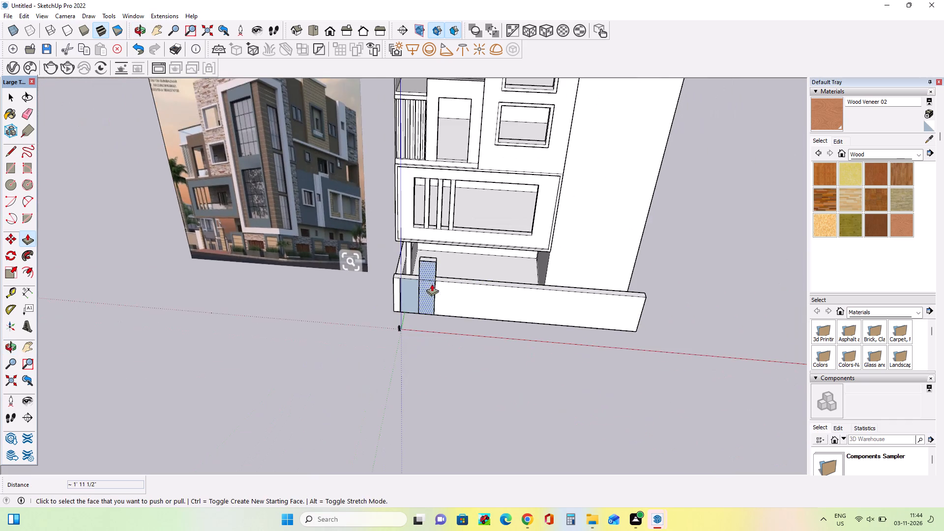
Erase the leftover horizontal edge crossing the gate pillar's front face at the level of the compound wall's top.
middle_drag(431, 281, 456, 183)
scroll(419, 263, up, 8)
middle_drag(426, 302, 473, 306)
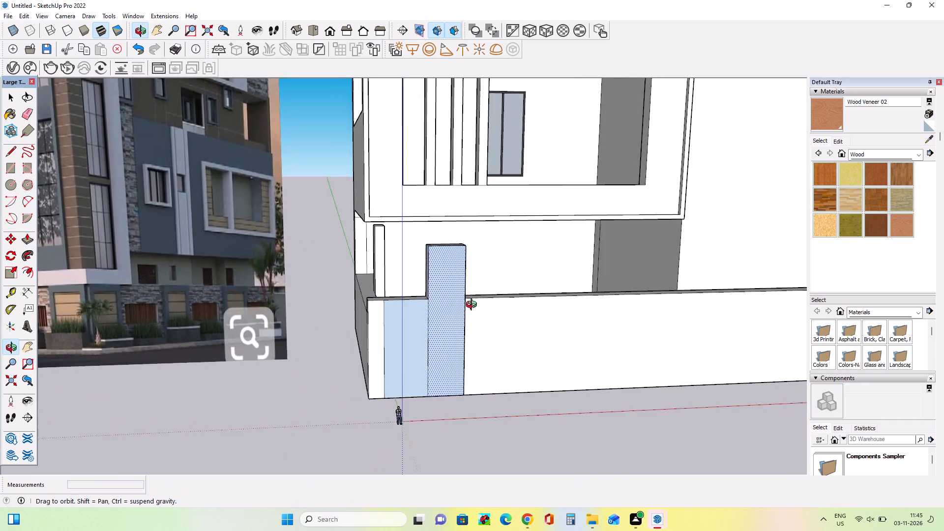
middle_drag(473, 306, 435, 362)
scroll(438, 324, up, 4)
middle_drag(453, 339, 455, 369)
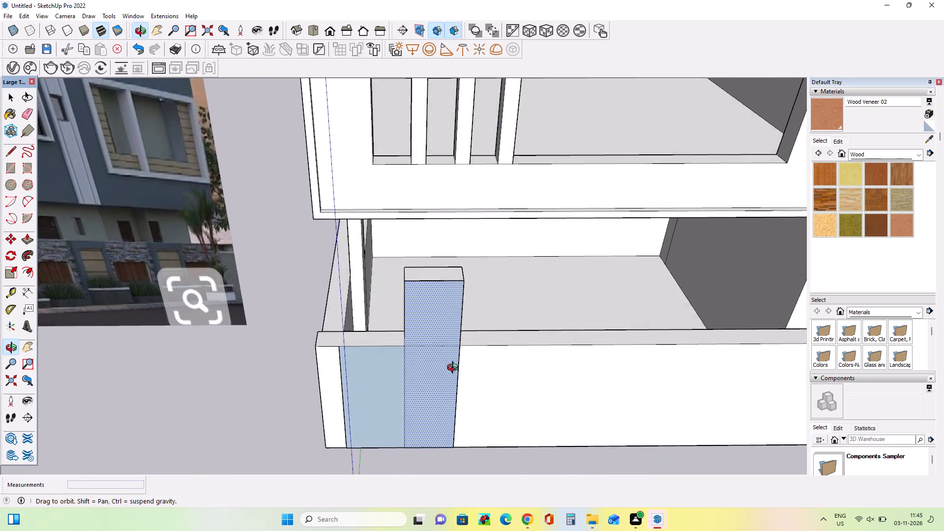
middle_drag(455, 369, 454, 385)
click(27, 116)
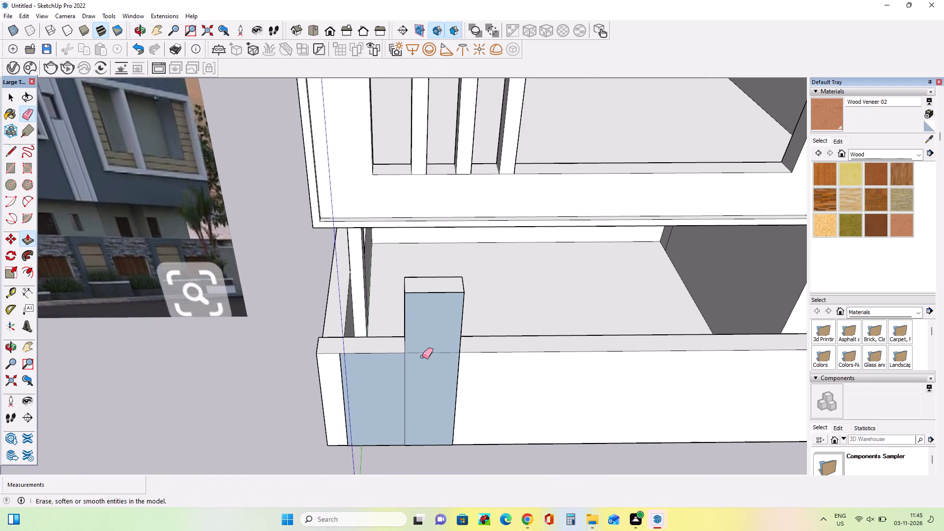
drag(424, 353, 424, 360)
Examine the front compound wall and gate pillar from several angles against the compound wall in the reference image.
middle_drag(414, 342, 389, 303)
scroll(316, 322, down, 3)
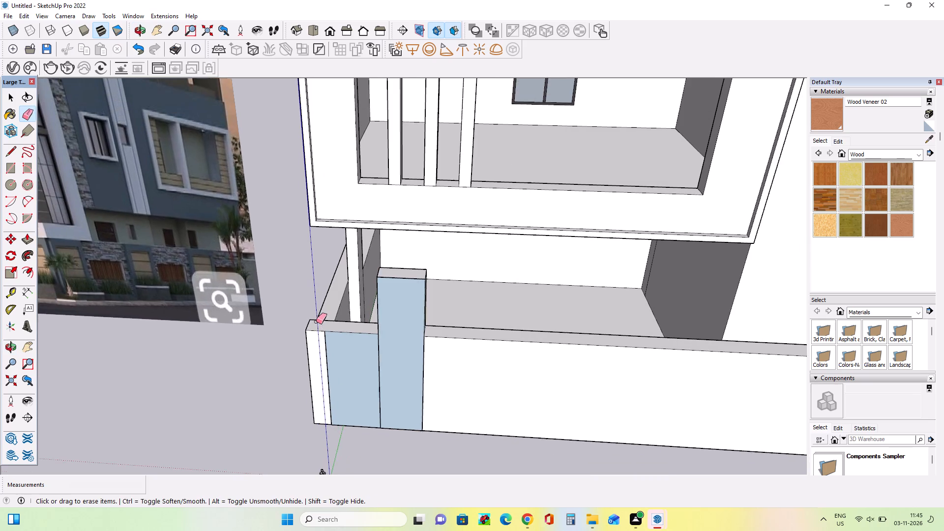
scroll(316, 322, down, 1)
middle_drag(398, 330, 501, 246)
middle_drag(464, 284, 440, 353)
scroll(306, 311, down, 4)
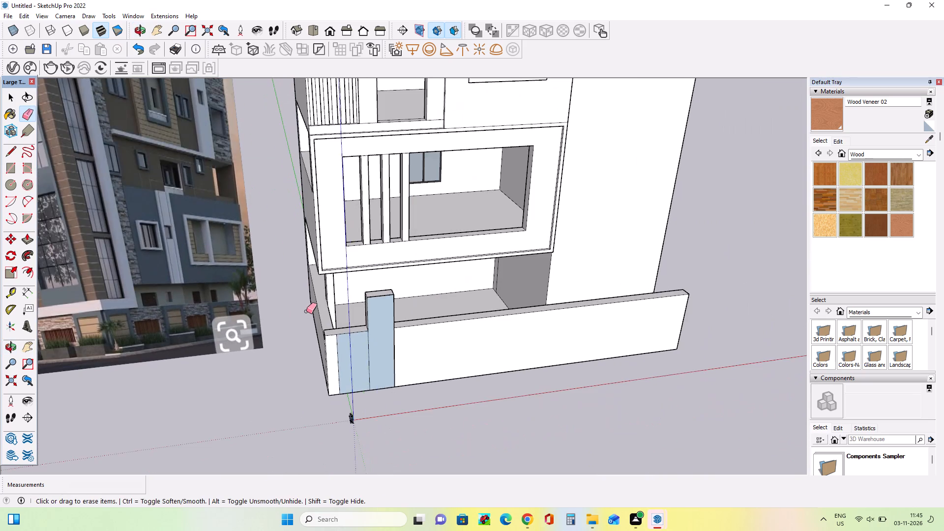
scroll(307, 309, down, 4)
middle_drag(410, 326, 363, 355)
middle_drag(350, 338, 364, 291)
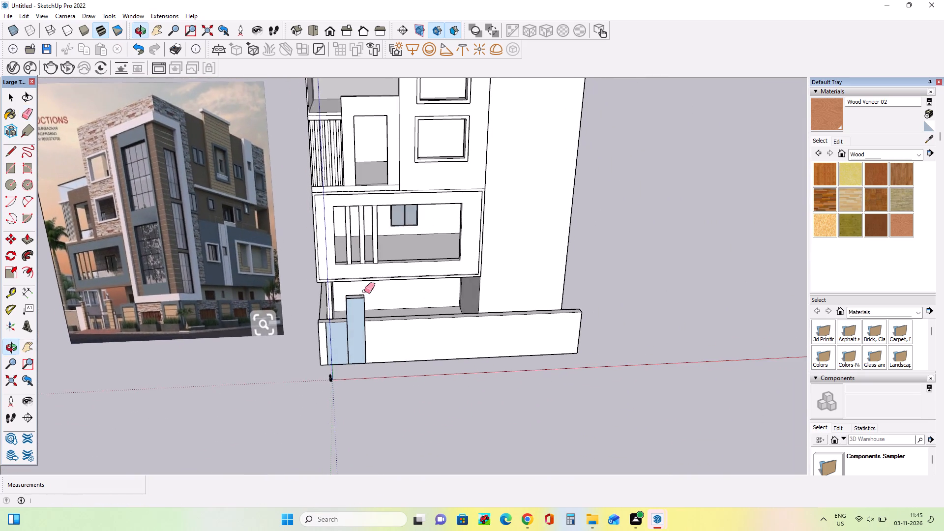
scroll(345, 331, up, 7)
middle_drag(353, 335, 302, 386)
scroll(336, 318, up, 4)
middle_drag(343, 326, 343, 330)
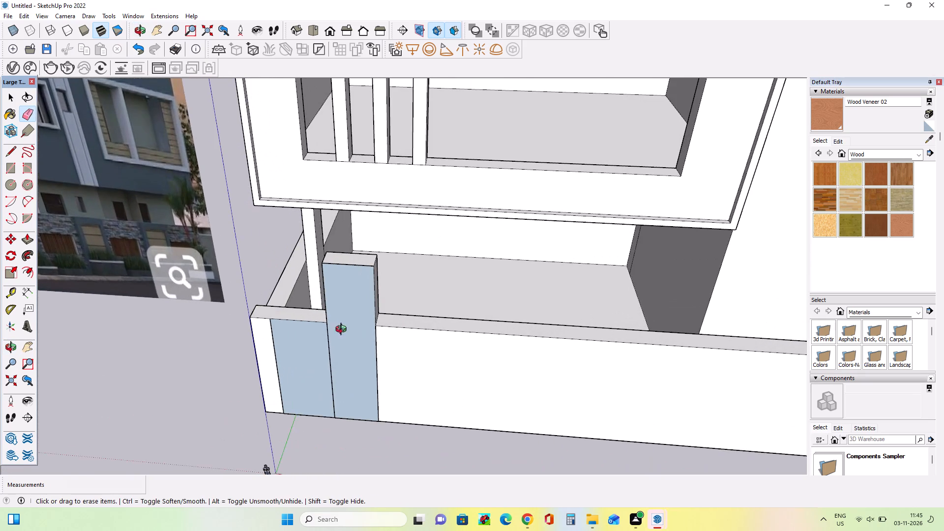
middle_drag(343, 330, 347, 360)
middle_drag(345, 349, 368, 311)
scroll(368, 311, down, 8)
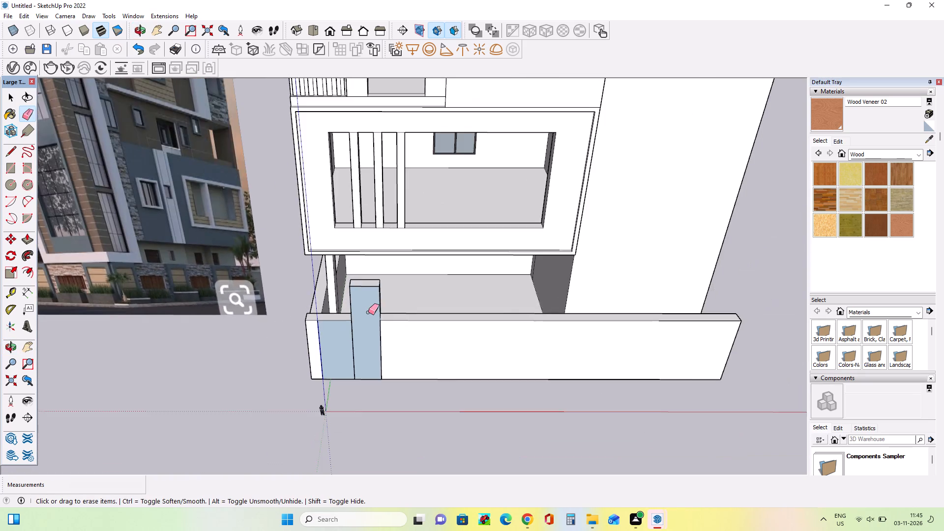
scroll(368, 312, down, 8)
middle_drag(368, 312, 389, 248)
scroll(389, 248, down, 4)
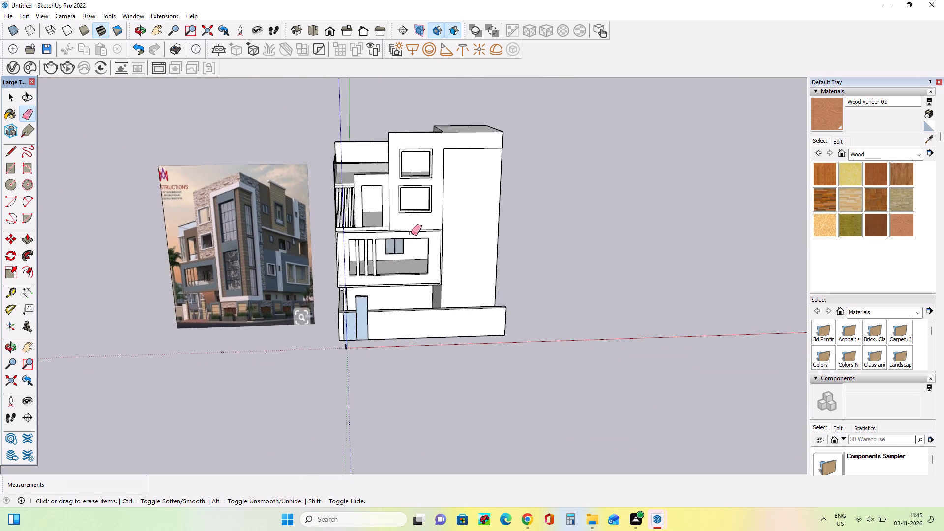
middle_drag(414, 222, 442, 141)
scroll(434, 150, up, 4)
middle_drag(413, 242, 376, 290)
scroll(351, 293, up, 2)
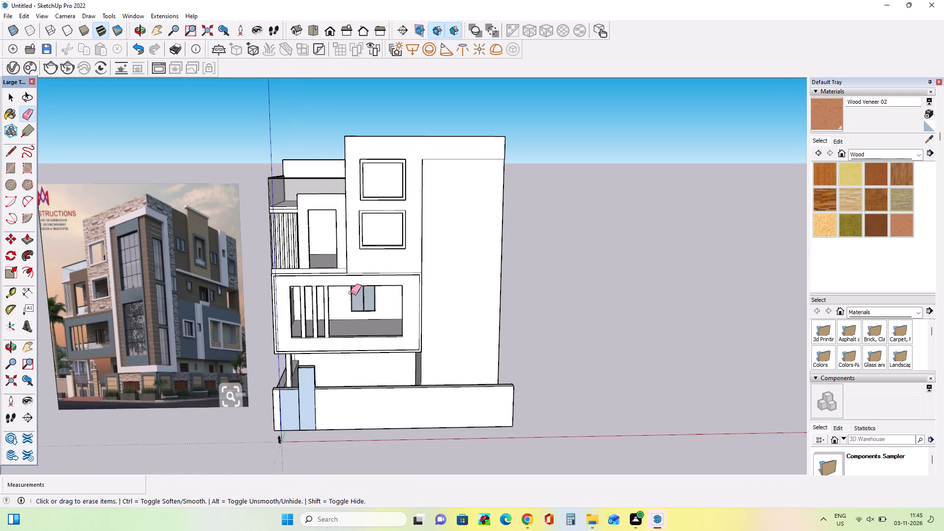
middle_drag(431, 293, 429, 314)
middle_drag(301, 373, 304, 346)
scroll(309, 334, down, 1)
middle_drag(341, 345, 341, 363)
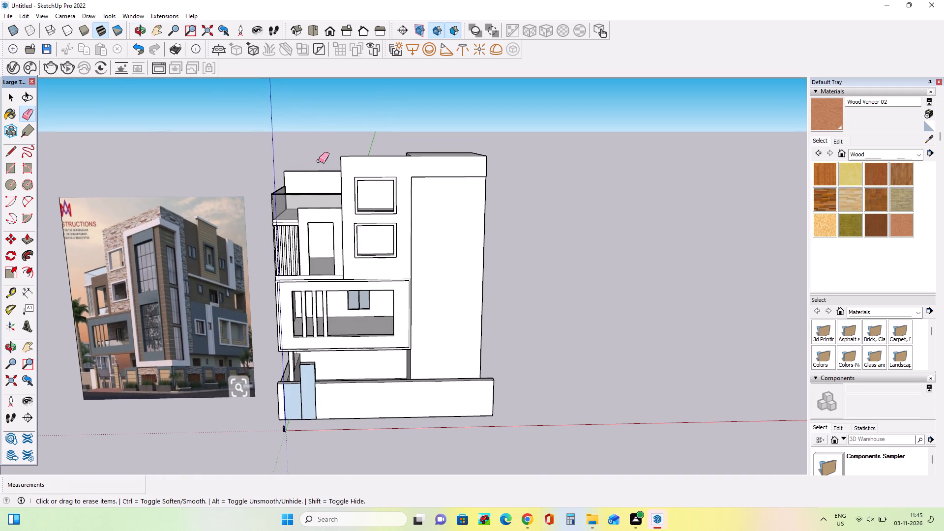
middle_drag(182, 237, 187, 263)
scroll(254, 276, down, 3)
middle_drag(324, 243, 278, 295)
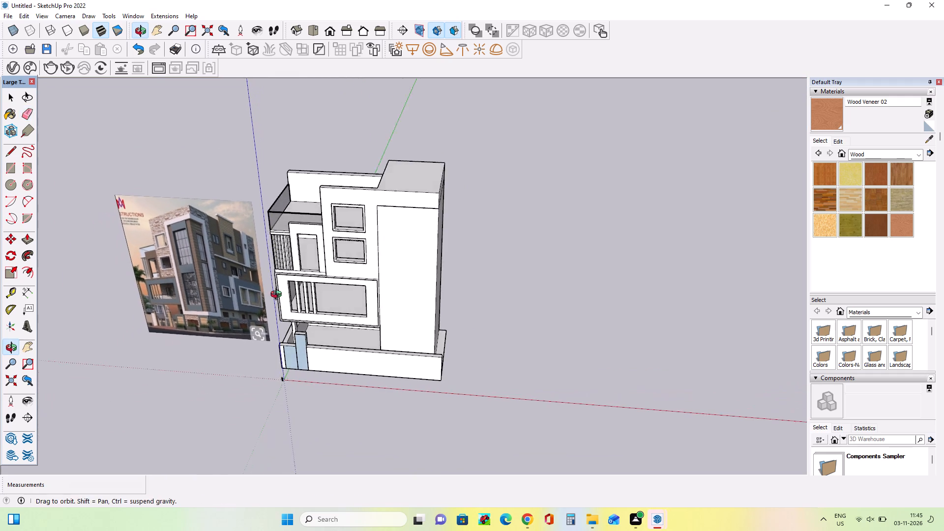
middle_drag(278, 295, 277, 293)
scroll(255, 264, up, 3)
middle_drag(251, 279, 324, 172)
scroll(329, 171, down, 3)
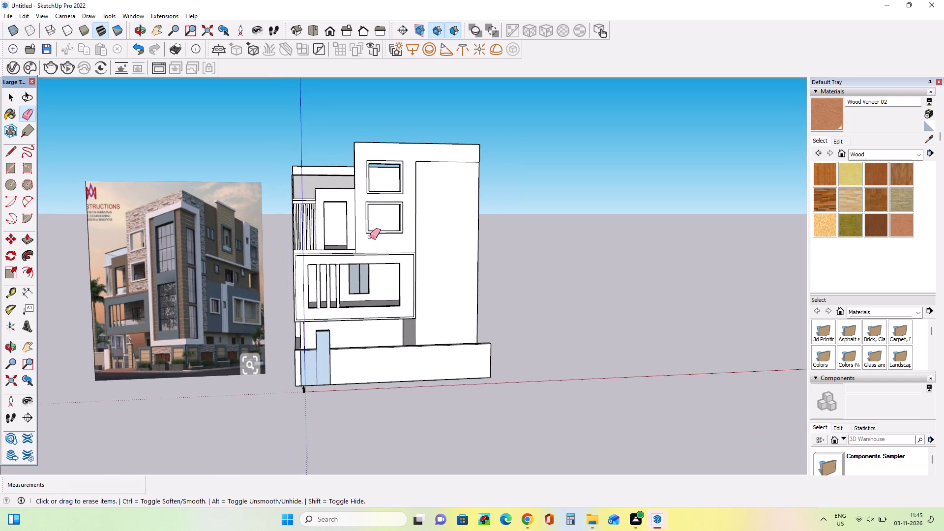
middle_drag(369, 237, 359, 199)
scroll(344, 150, up, 4)
middle_drag(346, 178, 338, 235)
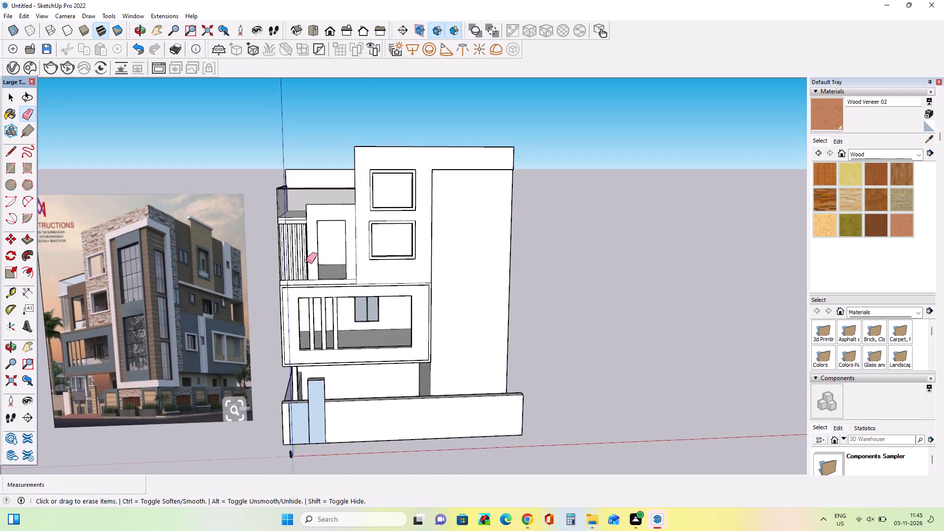
middle_drag(306, 261, 308, 281)
middle_drag(265, 244, 264, 268)
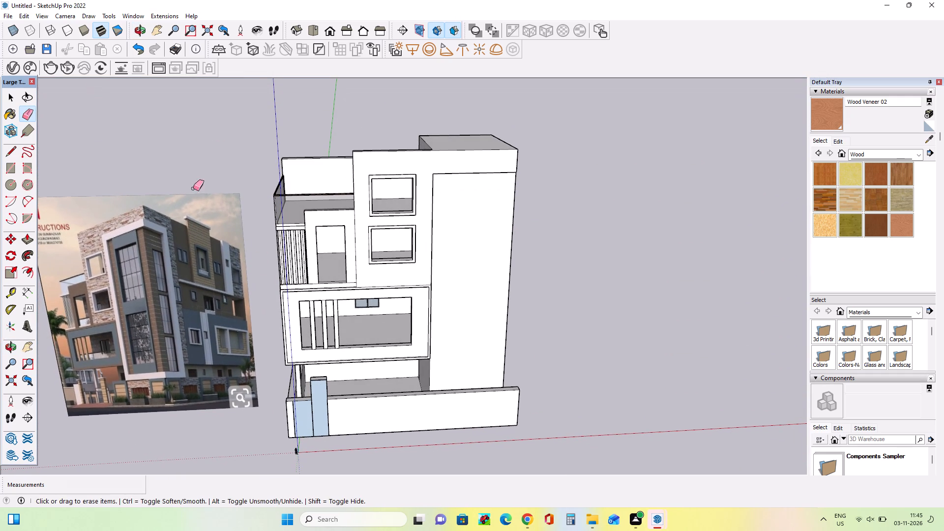
middle_drag(212, 188, 218, 204)
middle_drag(130, 294, 132, 277)
middle_click(111, 276)
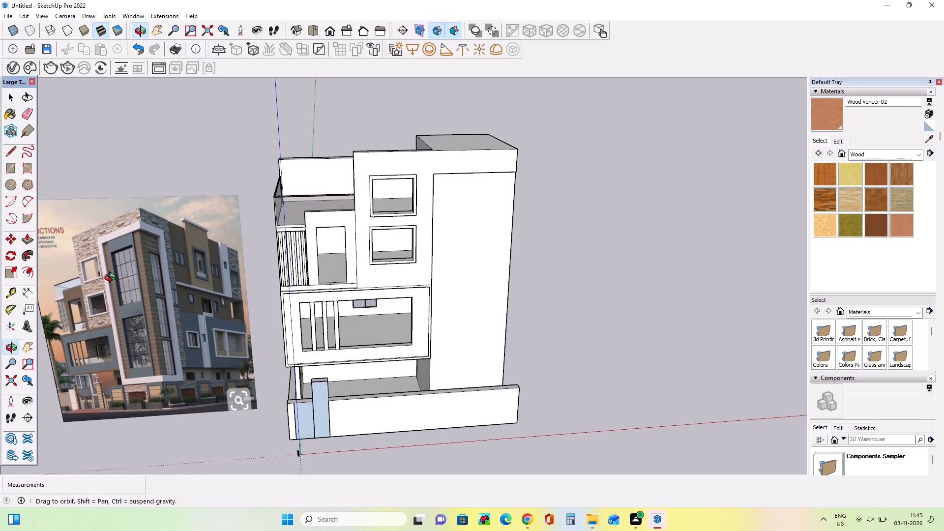
middle_drag(131, 296, 131, 279)
scroll(364, 305, down, 2)
middle_drag(363, 306, 359, 294)
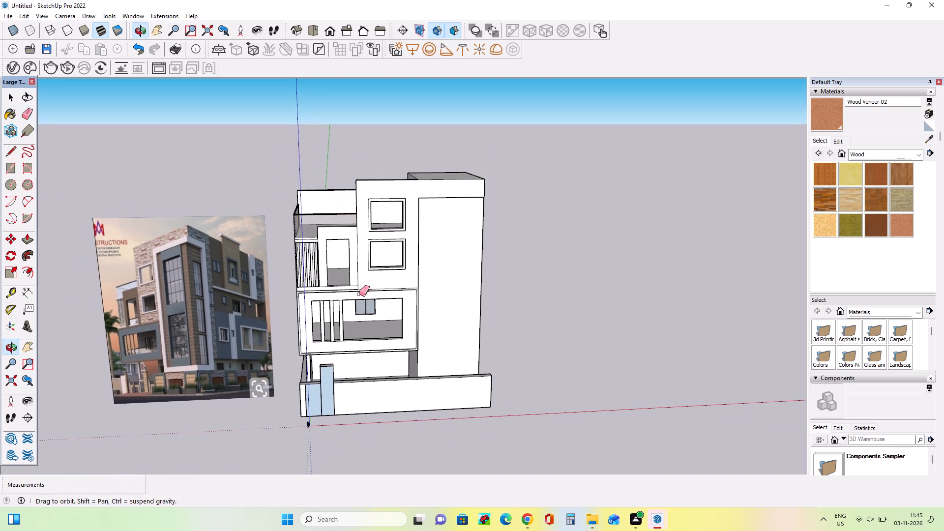
middle_drag(359, 294, 359, 295)
scroll(40, 296, up, 3)
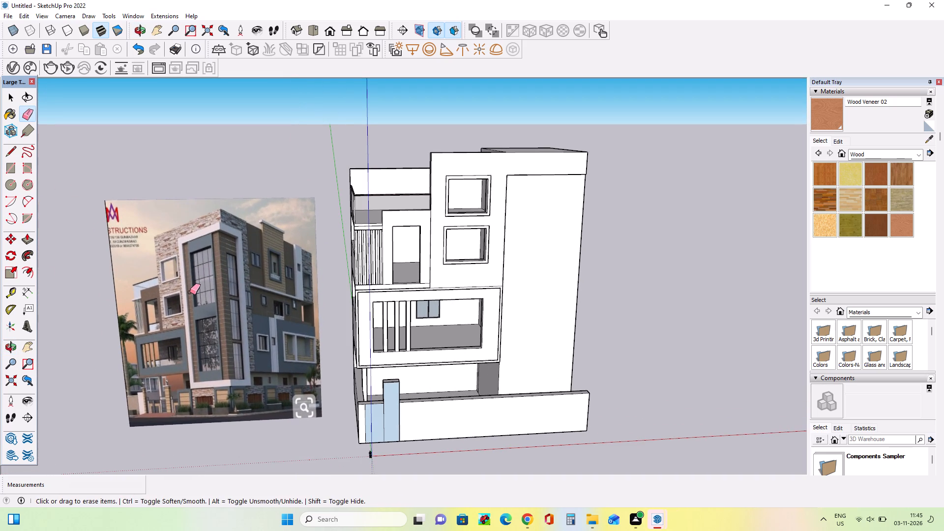
middle_drag(213, 355, 213, 351)
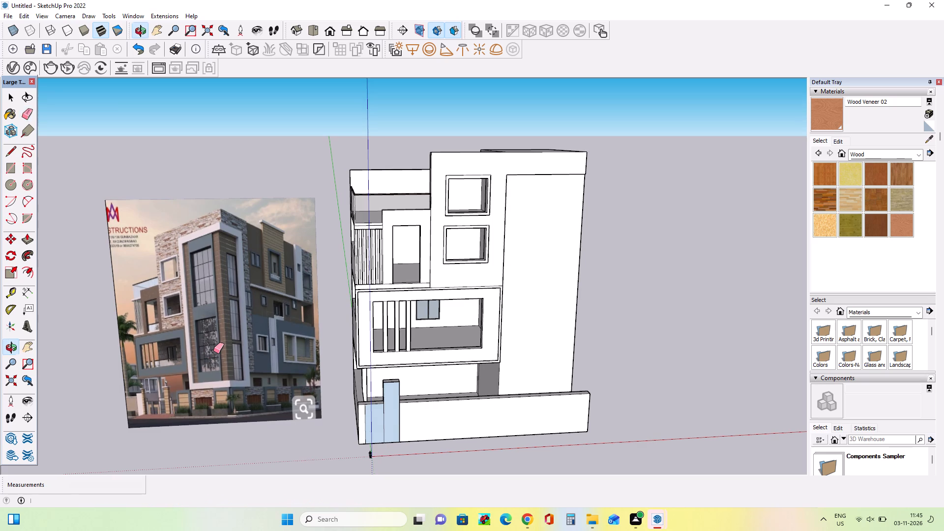
middle_drag(190, 354, 191, 378)
scroll(165, 380, down, 5)
middle_drag(318, 384, 315, 419)
scroll(312, 405, up, 4)
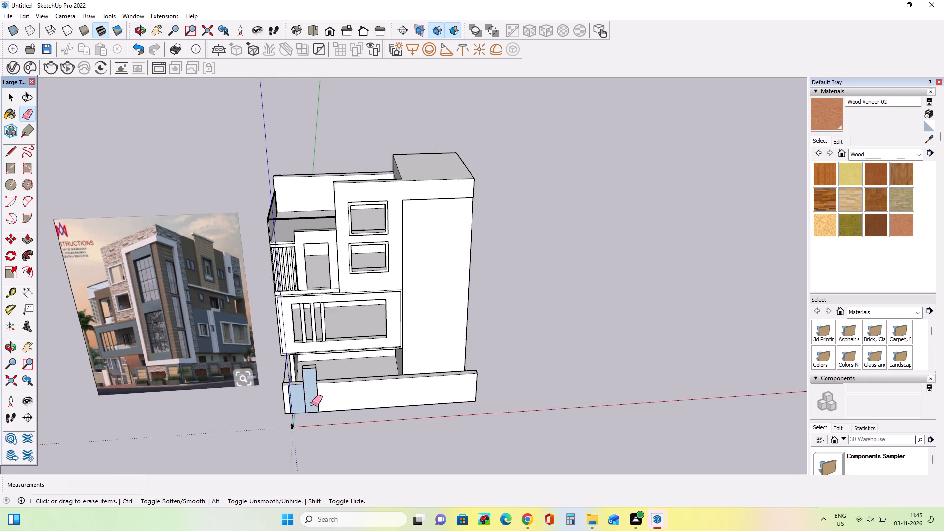
middle_drag(312, 403, 285, 415)
scroll(291, 397, up, 3)
middle_drag(324, 396, 320, 417)
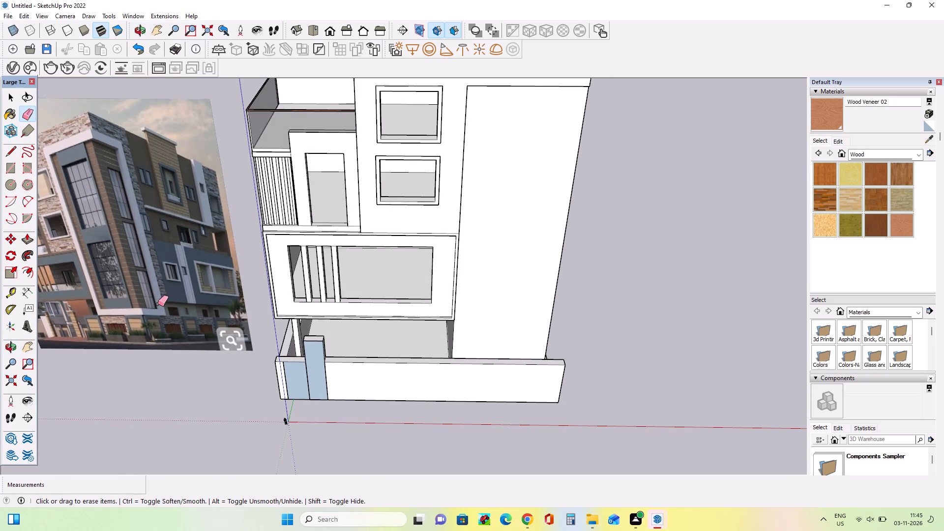
scroll(156, 332, down, 3)
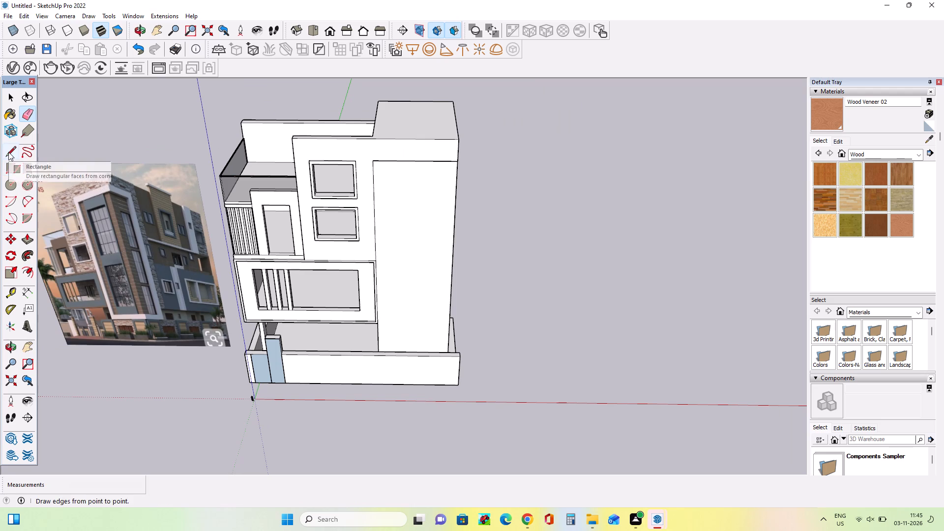
Draw a line across the thickness of the front compound wall's top face, partway between the gate pillar and the wall's far end.
click(8, 152)
scroll(357, 359, down, 2)
middle_drag(344, 360, 380, 261)
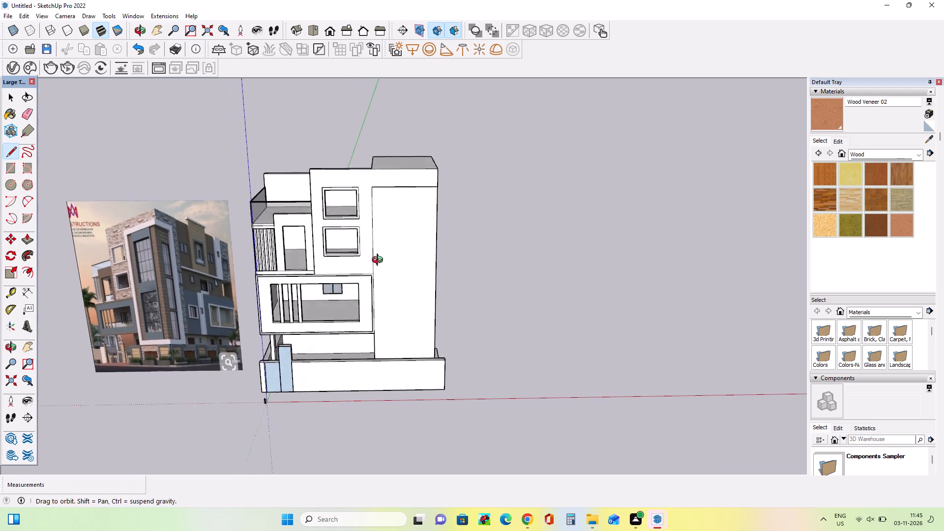
middle_drag(380, 261, 382, 258)
scroll(350, 343, up, 3)
middle_drag(354, 365, 354, 471)
scroll(325, 358, up, 3)
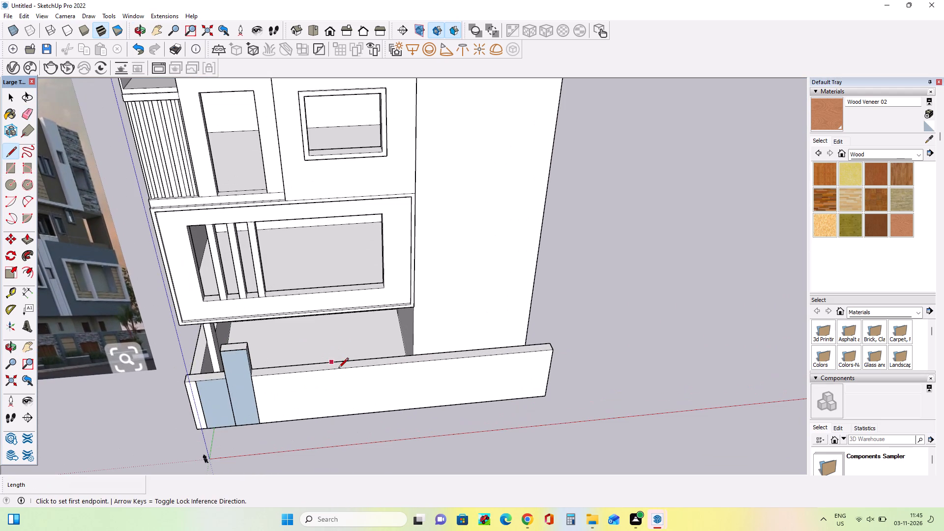
scroll(339, 371, down, 4)
middle_drag(339, 371, 335, 343)
scroll(335, 343, down, 4)
middle_drag(331, 357, 335, 296)
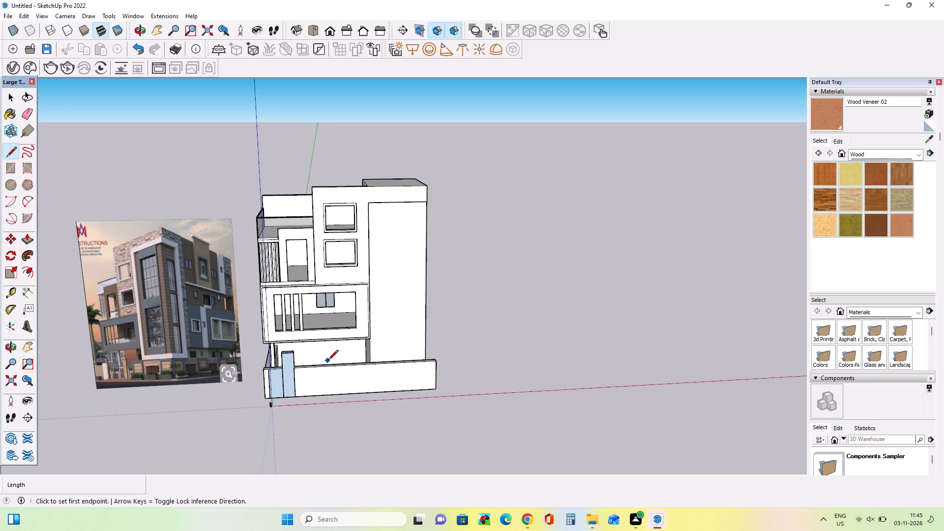
scroll(329, 366, up, 3)
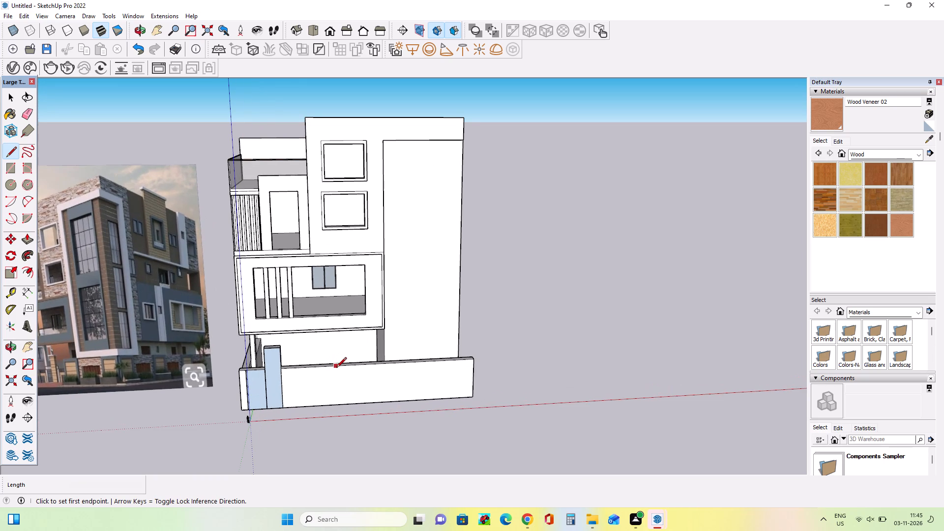
click(336, 368)
scroll(336, 363, up, 7)
click(336, 362)
Draw a full-height rectangle about 8' 4 13/16" by 35' 1 1/8" on the wall's front face, starting from the top-face line's front end.
middle_drag(389, 388, 366, 459)
middle_drag(361, 395, 364, 411)
scroll(363, 407, down, 2)
middle_drag(359, 406, 372, 337)
scroll(372, 337, down, 6)
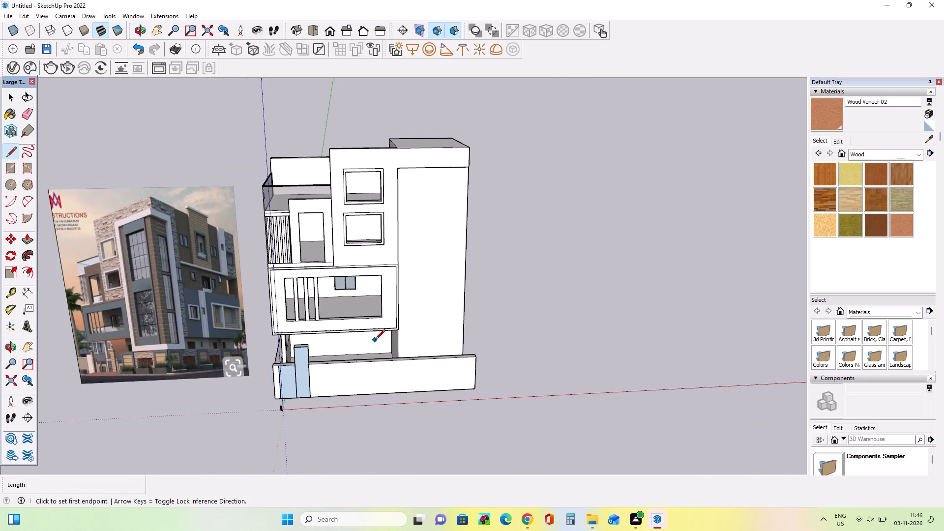
middle_drag(378, 354, 376, 321)
click(12, 170)
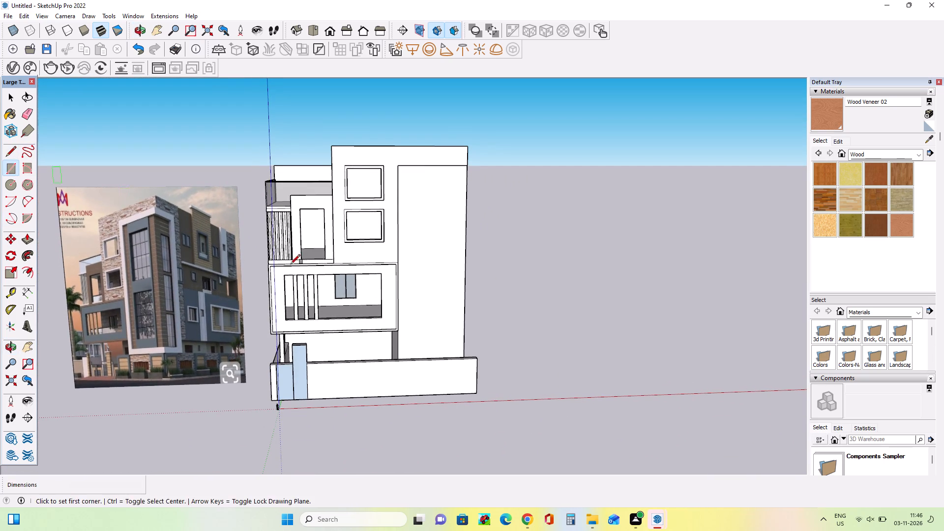
middle_drag(365, 337, 358, 444)
scroll(367, 393, up, 5)
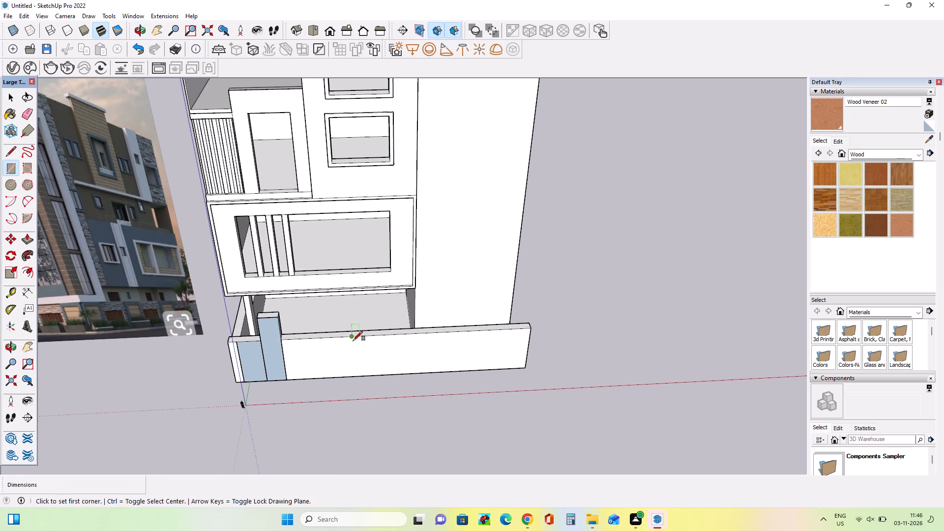
click(353, 338)
click(367, 377)
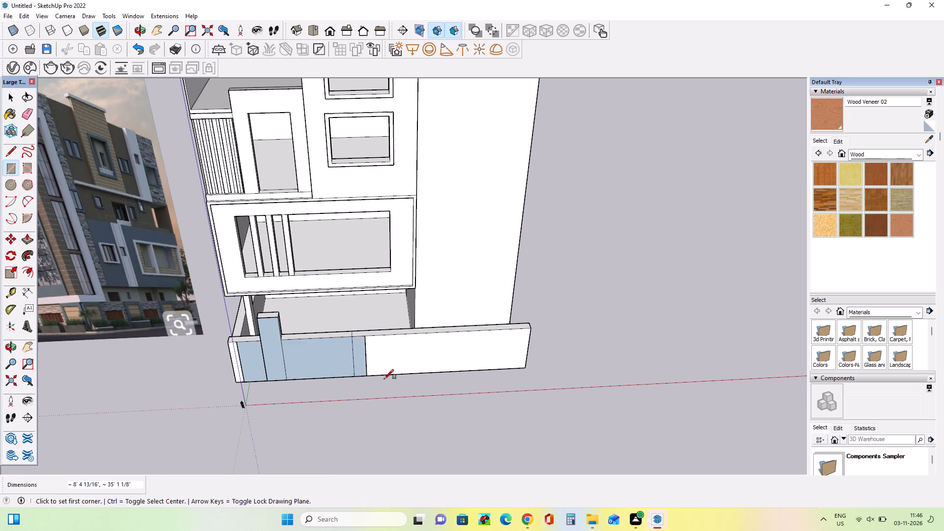
Draw a rectangle across the thickness of the compound wall's top face, directly behind the new front rectangle and matching its width.
middle_drag(422, 383, 422, 416)
scroll(343, 377, up, 3)
middle_drag(347, 384, 356, 350)
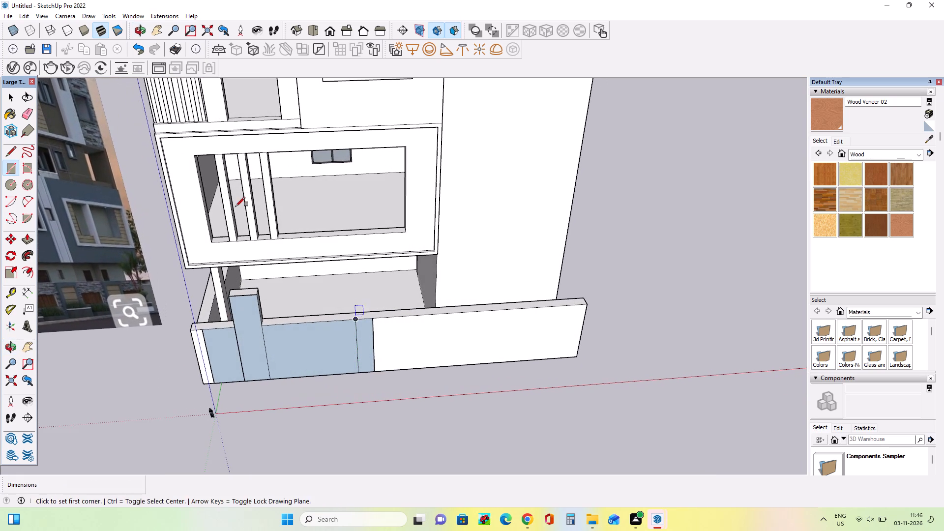
click(27, 239)
middle_drag(350, 334, 352, 444)
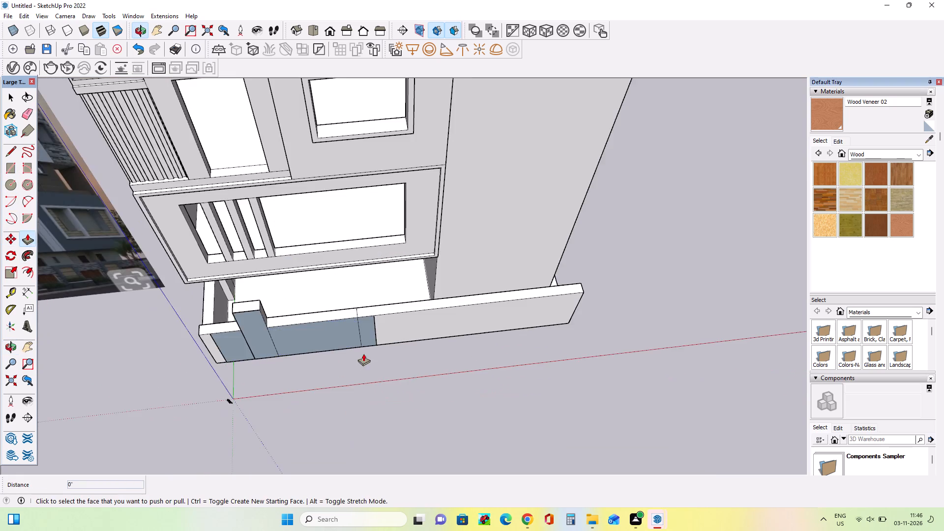
scroll(370, 324, up, 5)
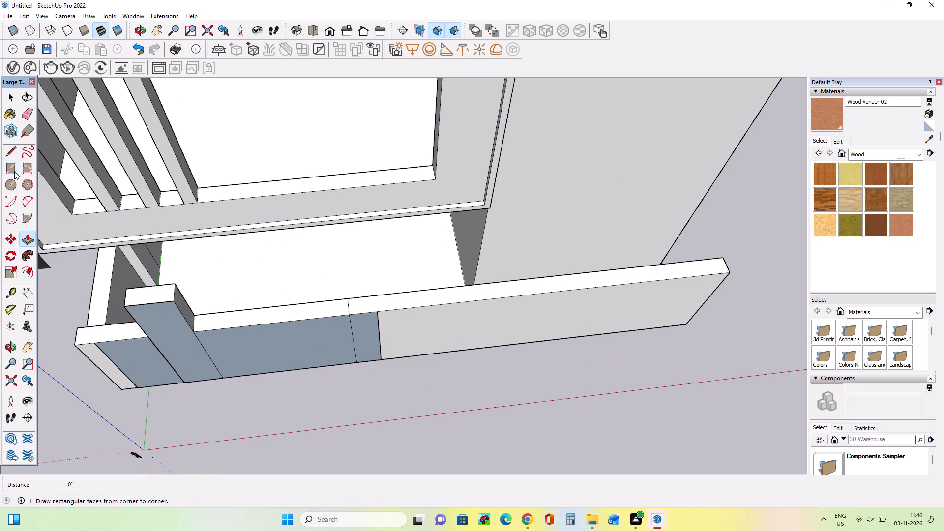
click(12, 167)
middle_drag(354, 286, 366, 358)
scroll(380, 326, up, 3)
click(380, 325)
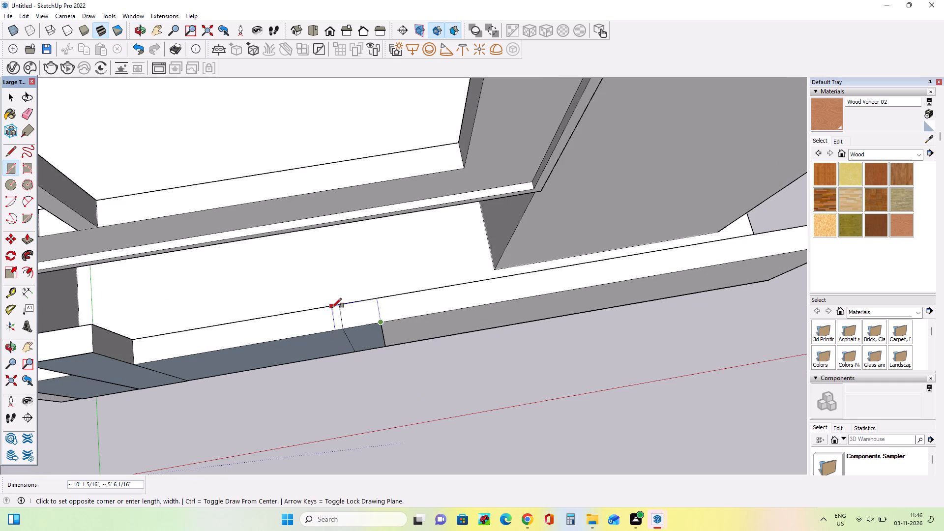
click(339, 304)
middle_drag(378, 340, 380, 303)
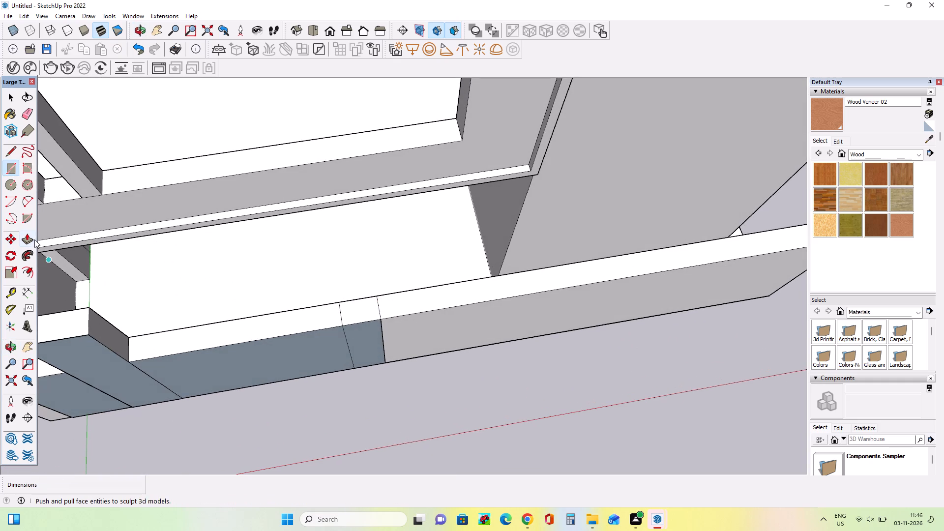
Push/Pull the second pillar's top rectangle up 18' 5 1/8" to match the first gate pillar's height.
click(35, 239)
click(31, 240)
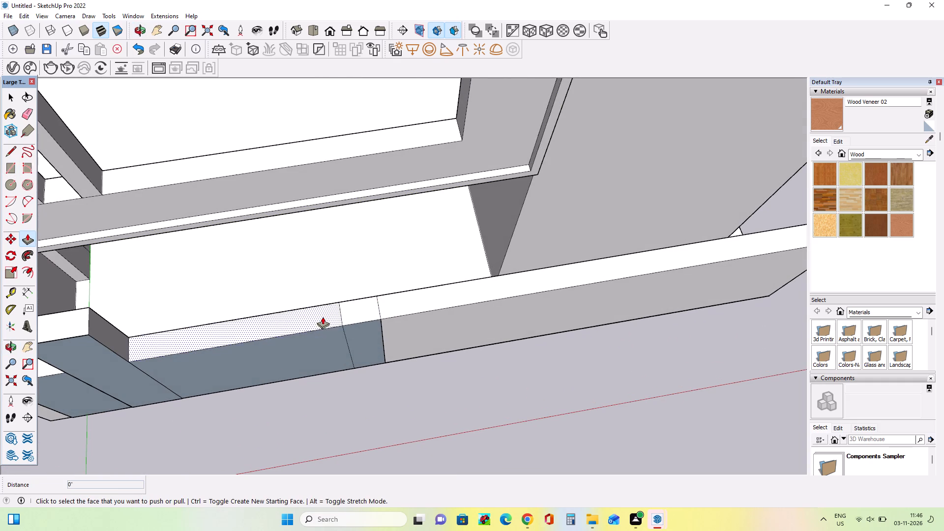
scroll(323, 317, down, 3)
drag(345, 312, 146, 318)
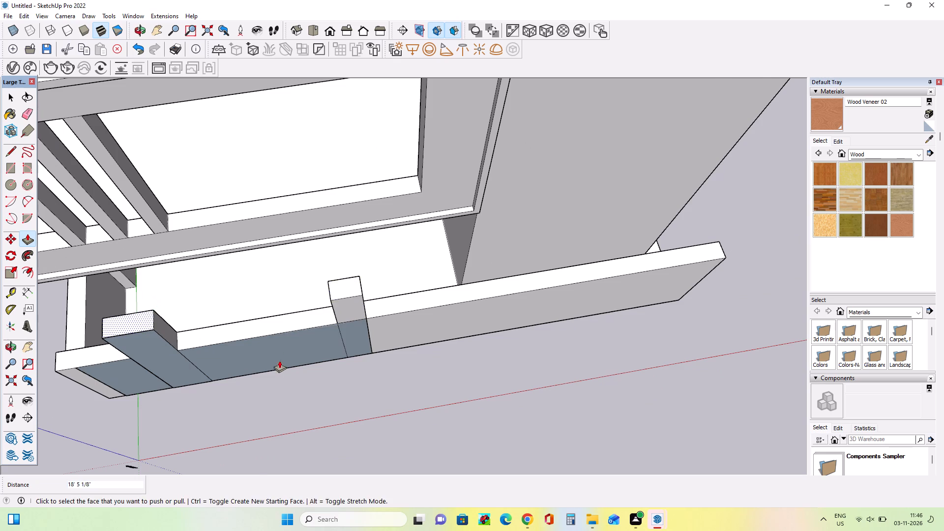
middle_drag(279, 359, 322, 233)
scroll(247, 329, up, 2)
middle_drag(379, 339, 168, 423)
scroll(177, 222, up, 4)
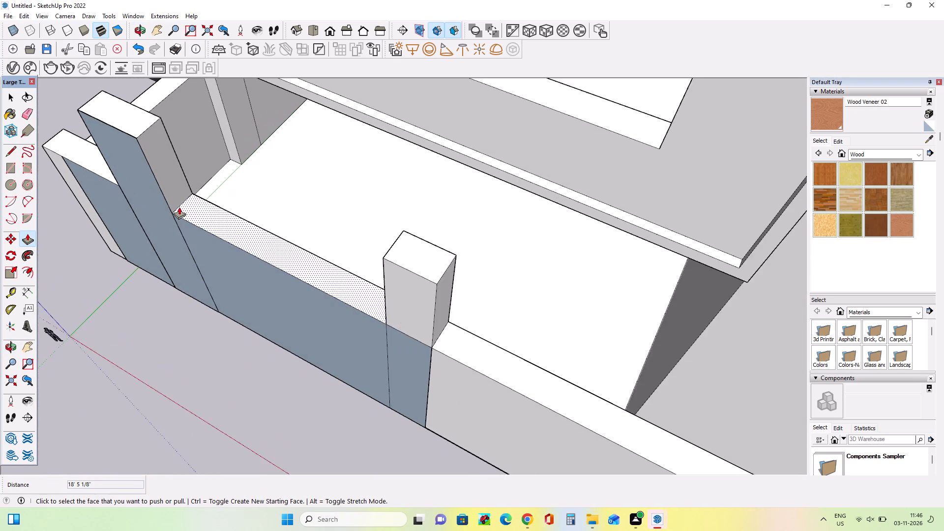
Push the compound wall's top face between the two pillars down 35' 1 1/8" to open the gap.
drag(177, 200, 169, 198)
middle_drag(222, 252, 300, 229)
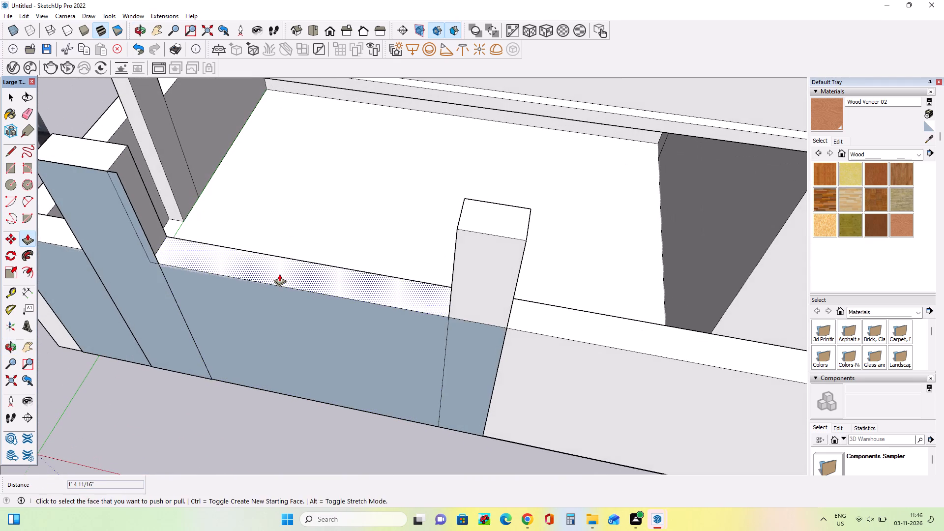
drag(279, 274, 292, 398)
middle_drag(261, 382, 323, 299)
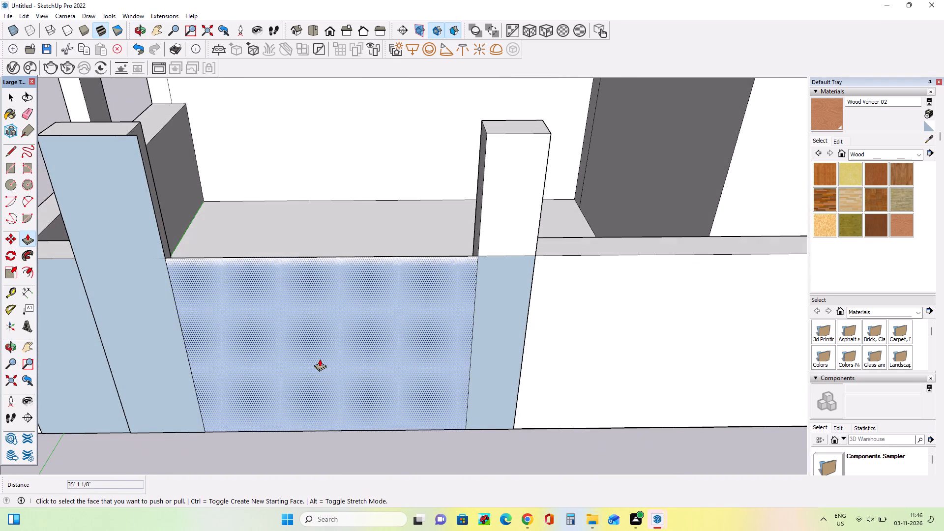
Undo the gate opening, both gate pillars and their outlines, back to the plain front compound wall.
key(ctrl+z)
key(ctrl+z)
key(ctrl+z)
key(ctrl+z)
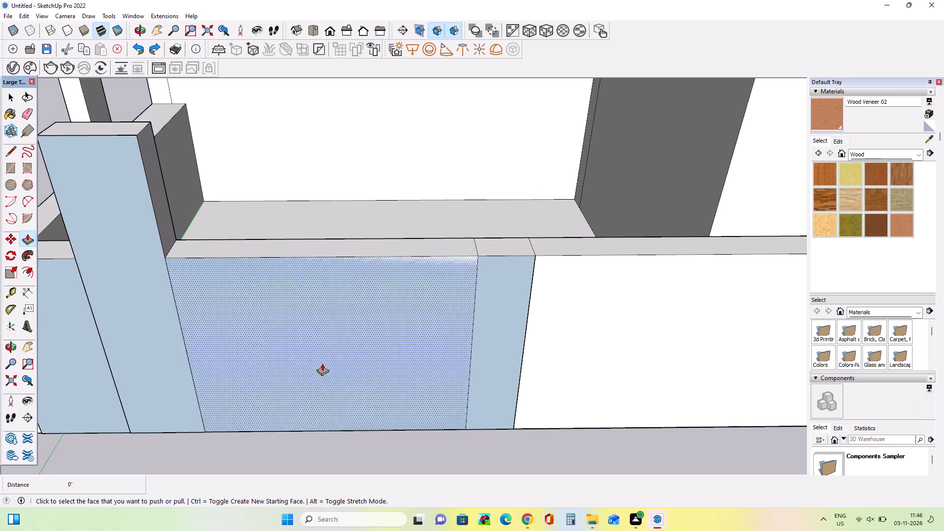
key(ctrl+z)
key(ctrl+z)
key(ctrl+z)
key(ctrl+z)
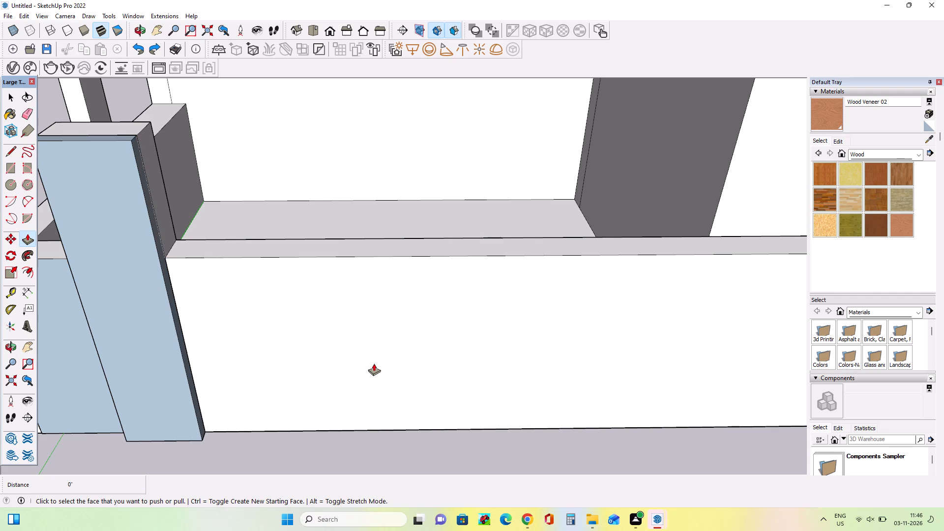
key(ctrl+z)
key(ctrl+z)
key(ctrl+z)
key(ctrl+z)
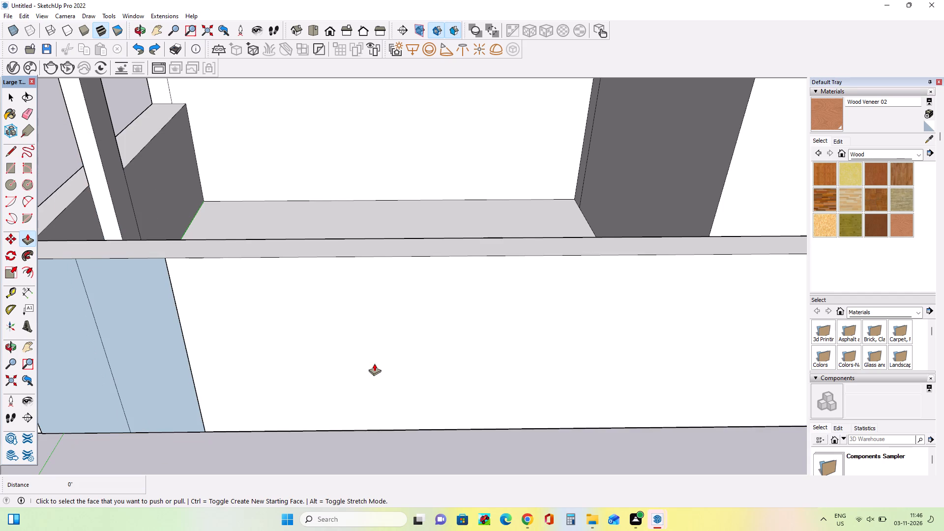
key(ctrl+z)
key(ctrl+z)
Undo the last height change of the front compound wall.
middle_drag(383, 355, 431, 312)
scroll(431, 312, down, 8)
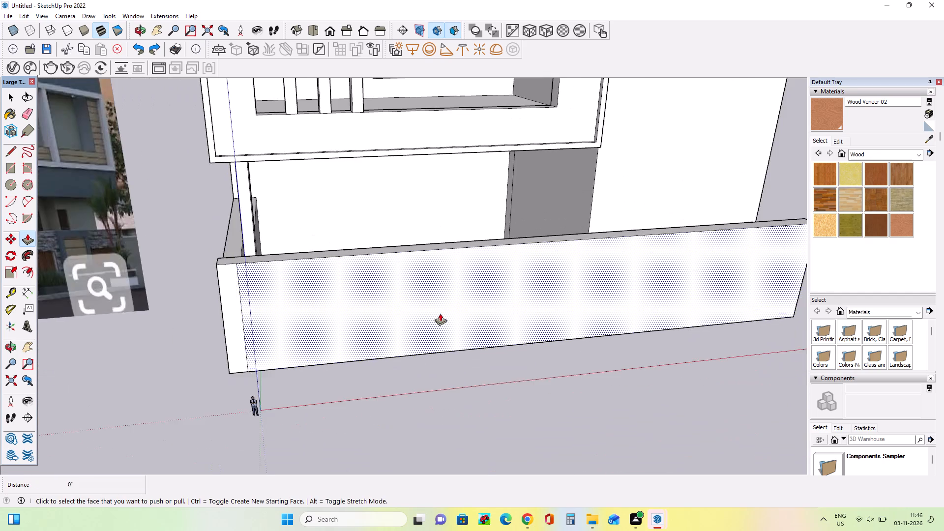
middle_drag(440, 313, 340, 426)
scroll(335, 288, down, 1)
middle_drag(340, 296, 386, 295)
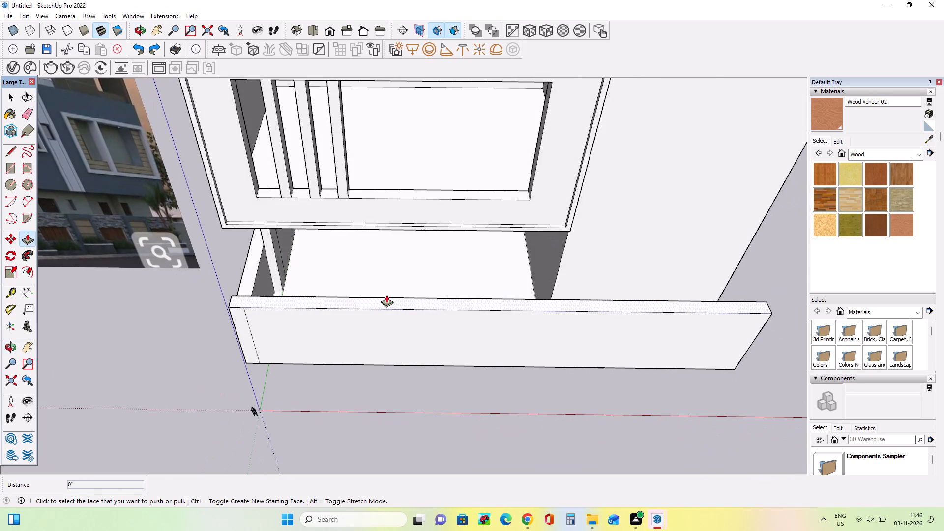
key(ctrl+z)
key(ctrl+z)
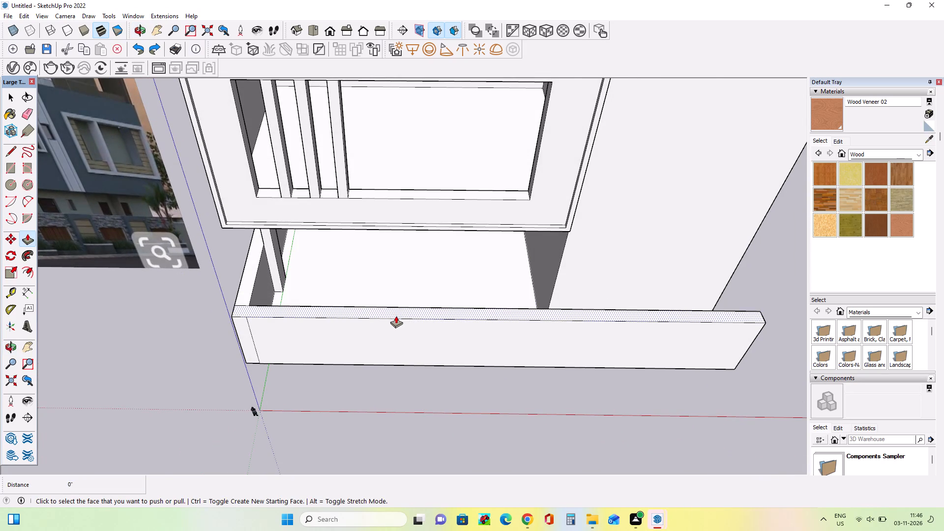
Draw a line about 5' 6 1/16" across the front compound wall's top face, at its corner with the side wall.
ctrl+middle_drag(388, 325, 433, 205)
middle_drag(384, 305, 377, 422)
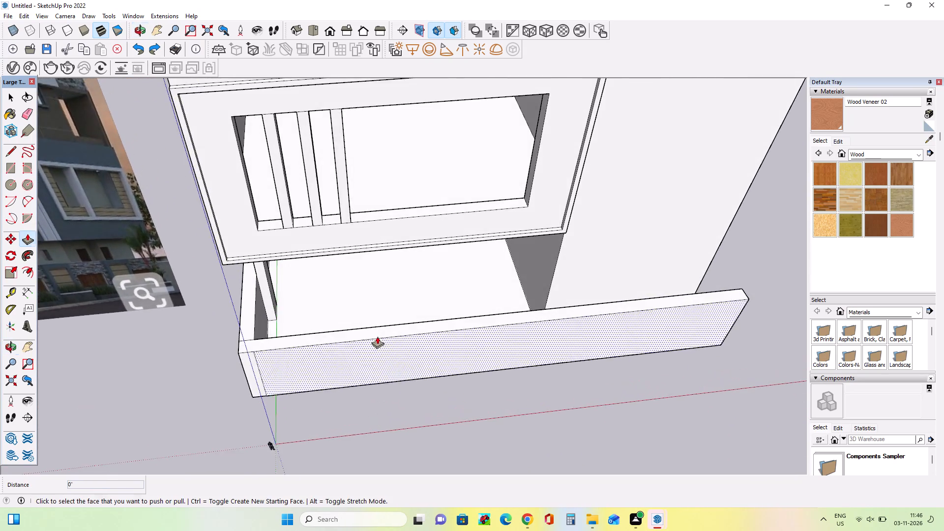
scroll(378, 333, up, 3)
middle_drag(379, 333, 379, 346)
click(12, 154)
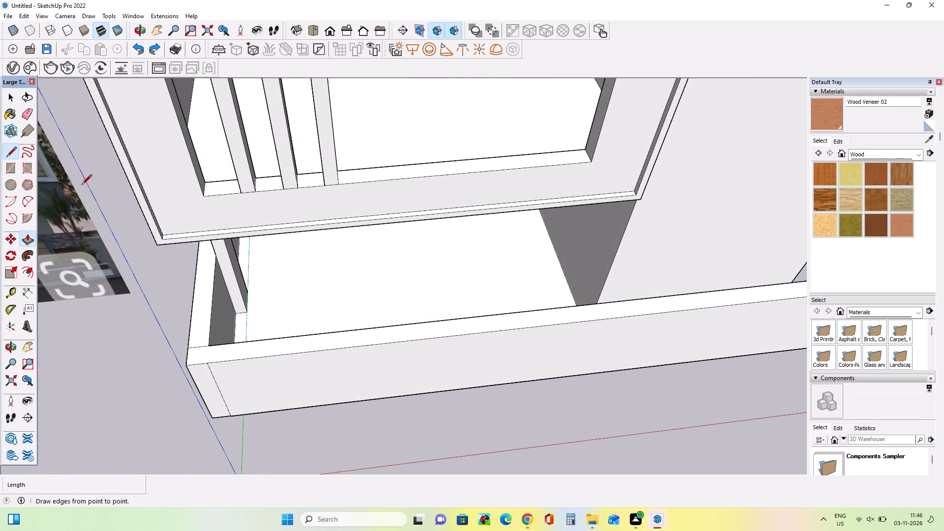
scroll(209, 342, up, 3)
click(207, 374)
click(211, 348)
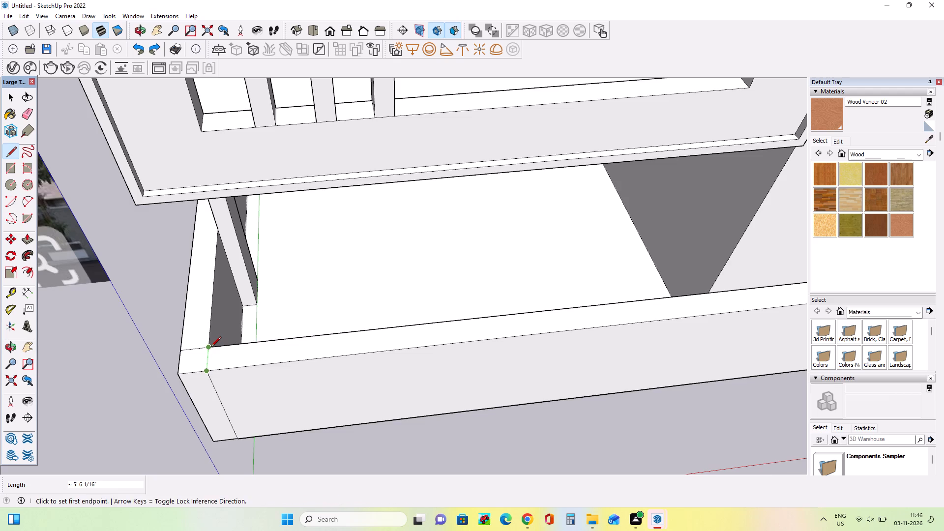
Examine the front compound wall and its side-wall corner from several angles against the compound wall in the reference image.
middle_drag(207, 386, 202, 360)
scroll(202, 360, down, 7)
middle_drag(225, 359, 319, 305)
scroll(308, 295, down, 4)
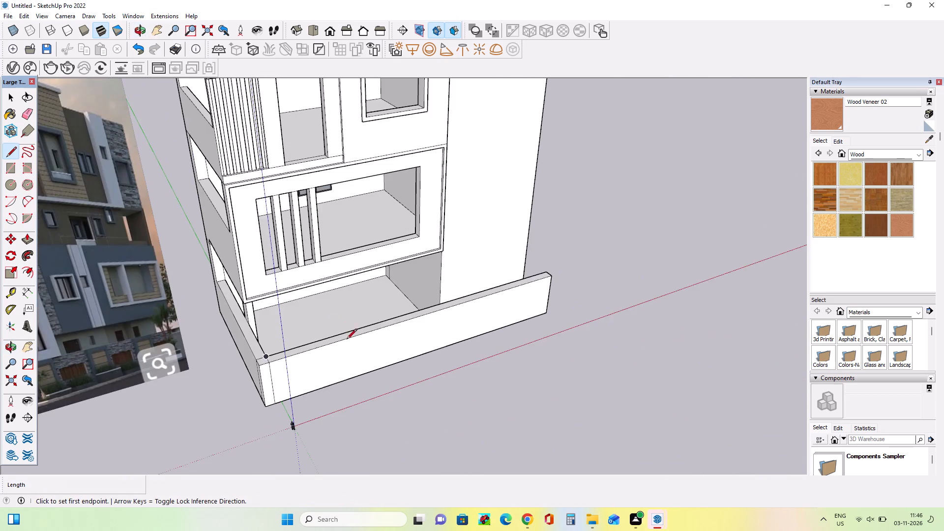
middle_drag(333, 351, 195, 391)
middle_drag(320, 357, 386, 251)
scroll(295, 218, up, 4)
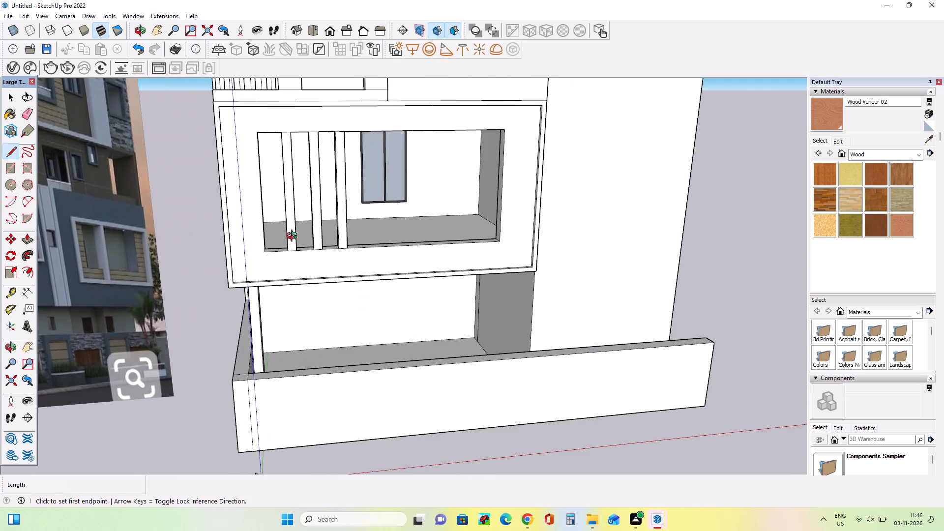
middle_drag(294, 237, 288, 284)
middle_drag(110, 246, 116, 273)
scroll(113, 272, down, 1)
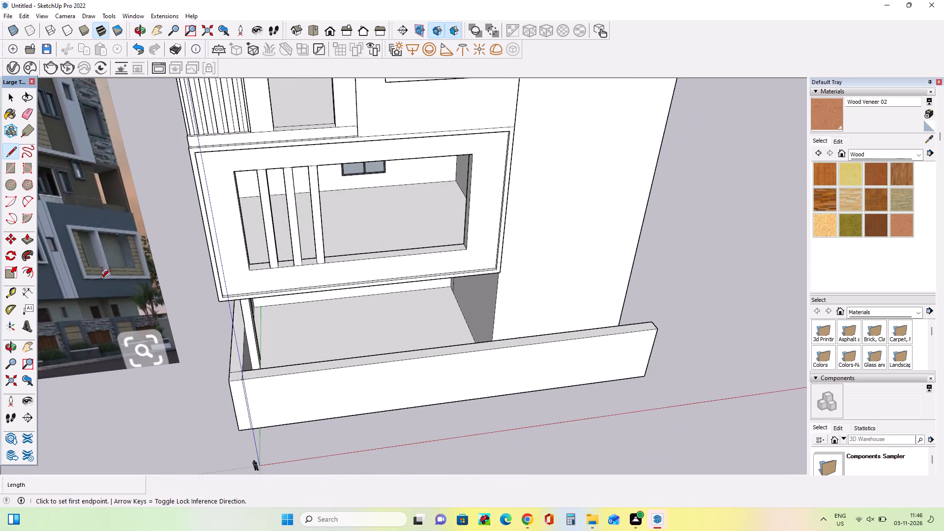
scroll(100, 280, down, 3)
middle_drag(103, 274, 108, 232)
middle_drag(183, 270, 192, 296)
middle_drag(167, 266, 170, 251)
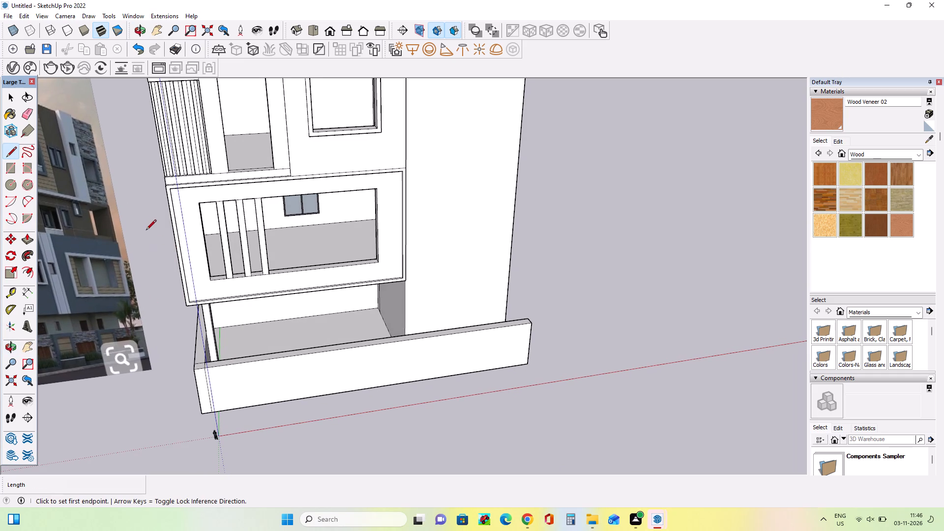
middle_drag(149, 224, 159, 258)
middle_drag(206, 391, 201, 354)
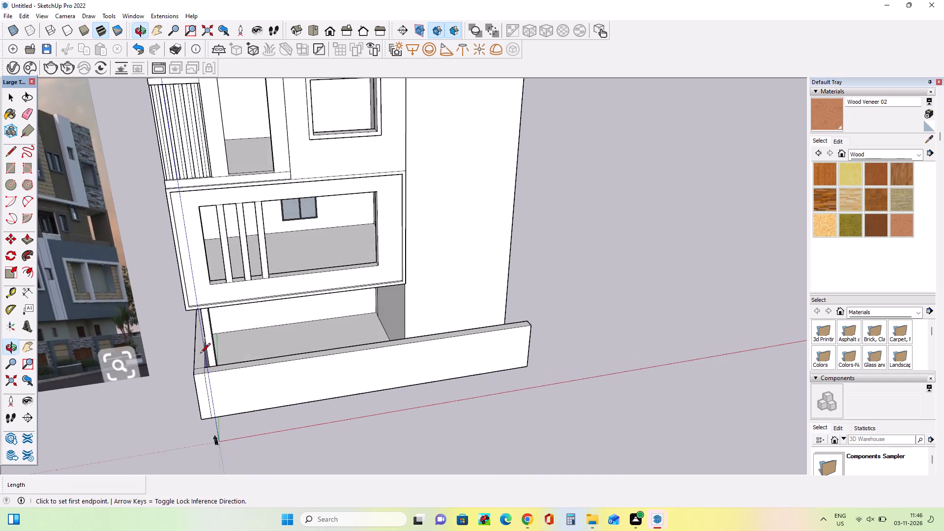
scroll(198, 361, up, 4)
middle_drag(234, 378, 179, 417)
scroll(164, 364, up, 2)
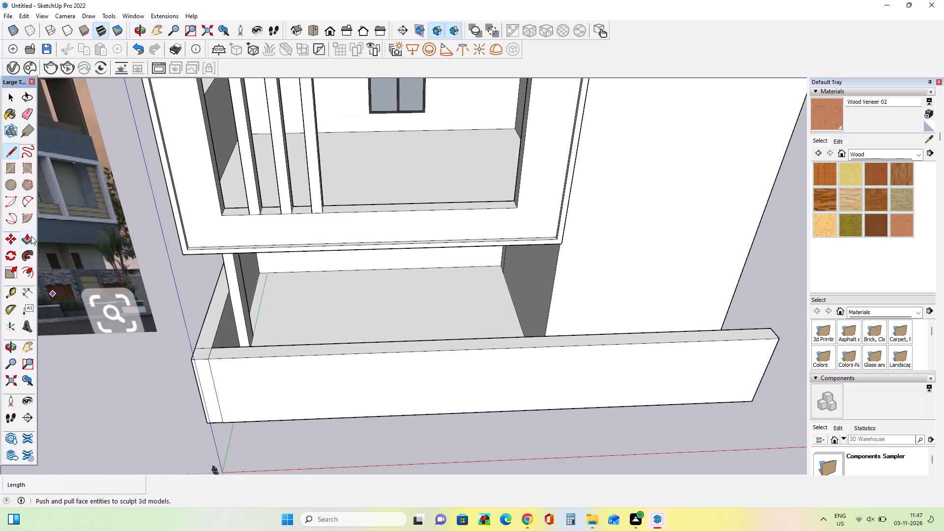
scroll(127, 297, down, 3)
middle_drag(240, 325, 250, 336)
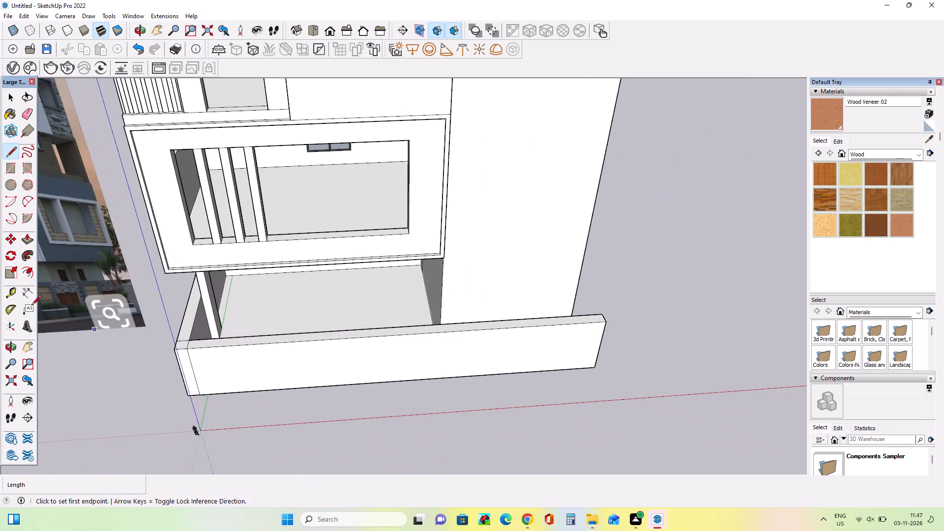
middle_drag(215, 366, 224, 383)
scroll(131, 374, up, 2)
middle_drag(133, 373, 140, 352)
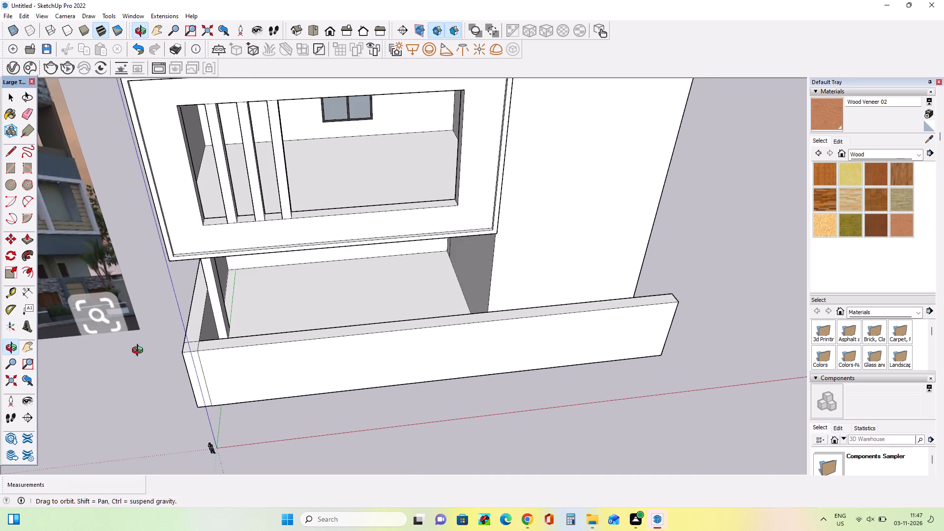
middle_drag(140, 352, 140, 351)
middle_drag(142, 324, 149, 345)
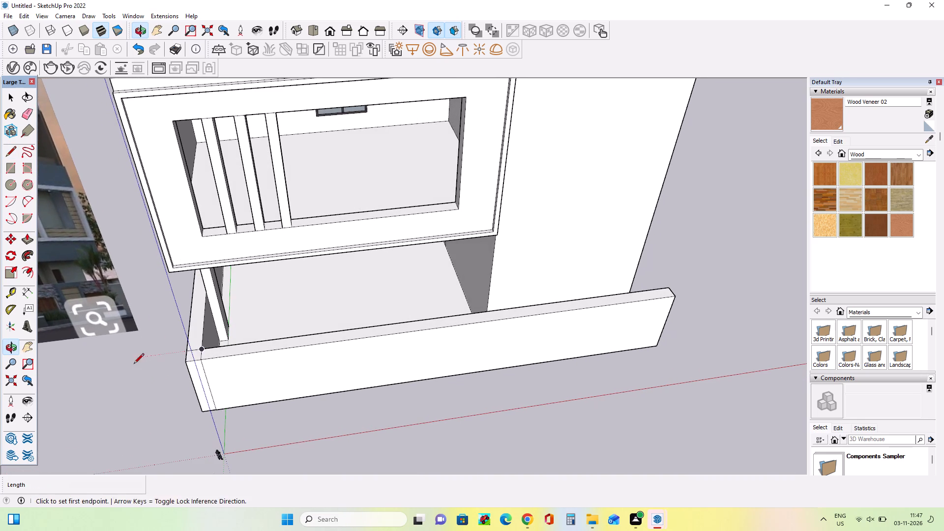
middle_drag(134, 363, 158, 296)
Push the front compound wall's top face down 29' 8 3/8" to floor level, keeping the corner piece at the side wall.
drag(7, 181, 5, 153)
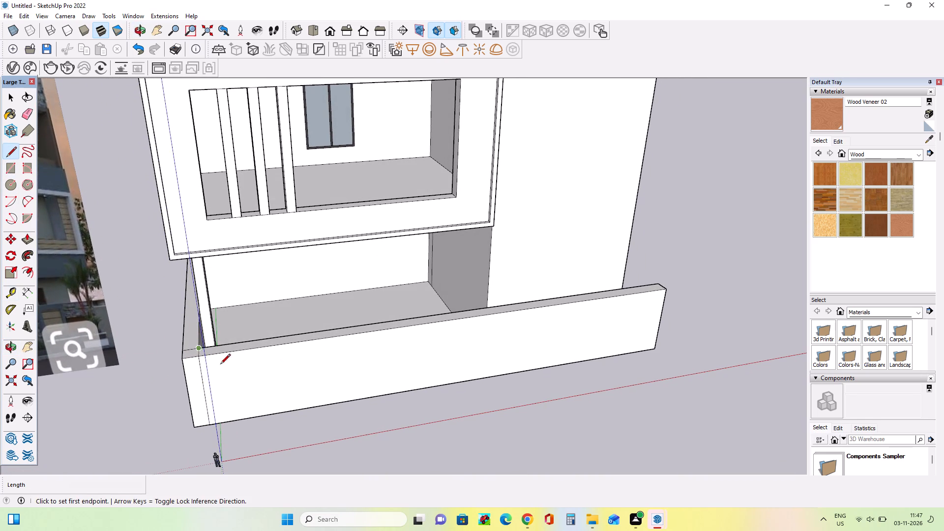
click(29, 237)
middle_drag(398, 316, 402, 369)
scroll(324, 342, up, 2)
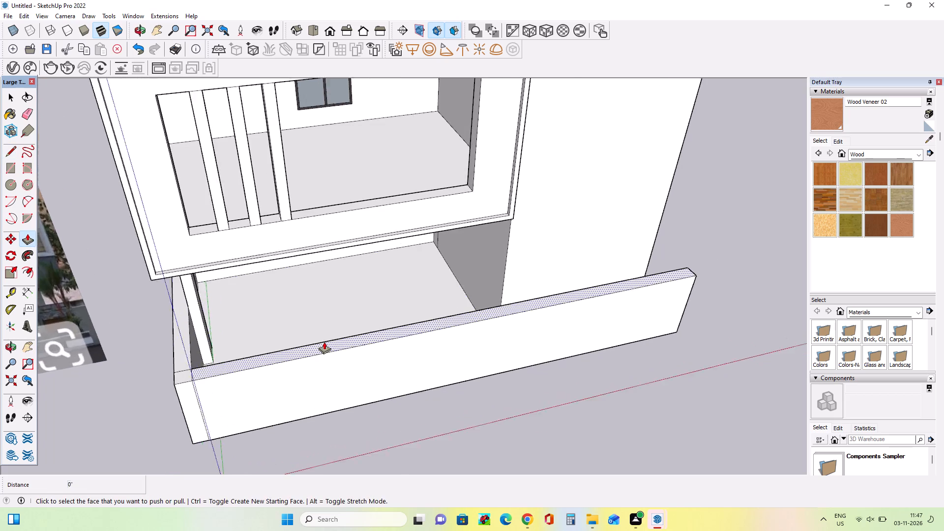
scroll(324, 342, up, 1)
drag(325, 347, 210, 460)
Examine the open front edge of the plot and the side wall's end against the gate area in the reference image.
middle_drag(288, 442, 177, 432)
scroll(194, 367, up, 3)
middle_drag(226, 374, 242, 404)
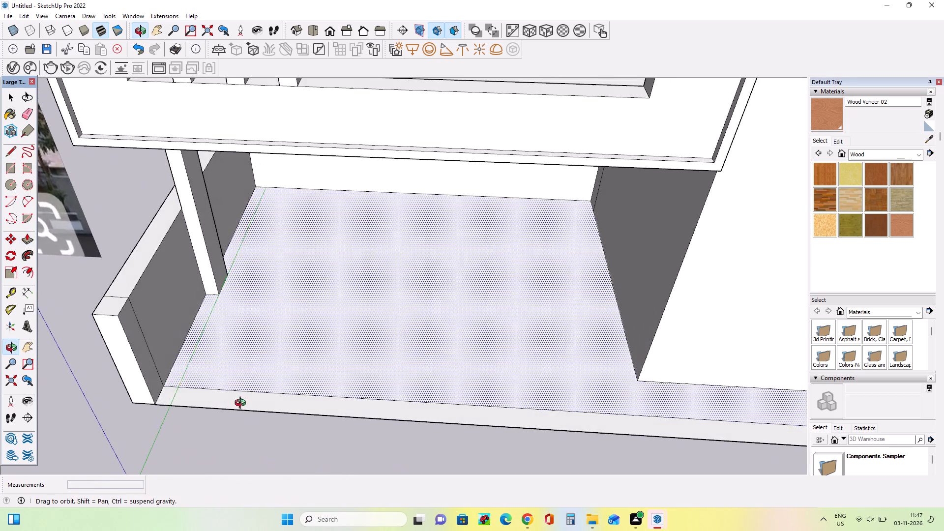
middle_drag(242, 404, 242, 405)
scroll(219, 394, down, 3)
middle_drag(211, 372, 235, 347)
scroll(235, 347, down, 2)
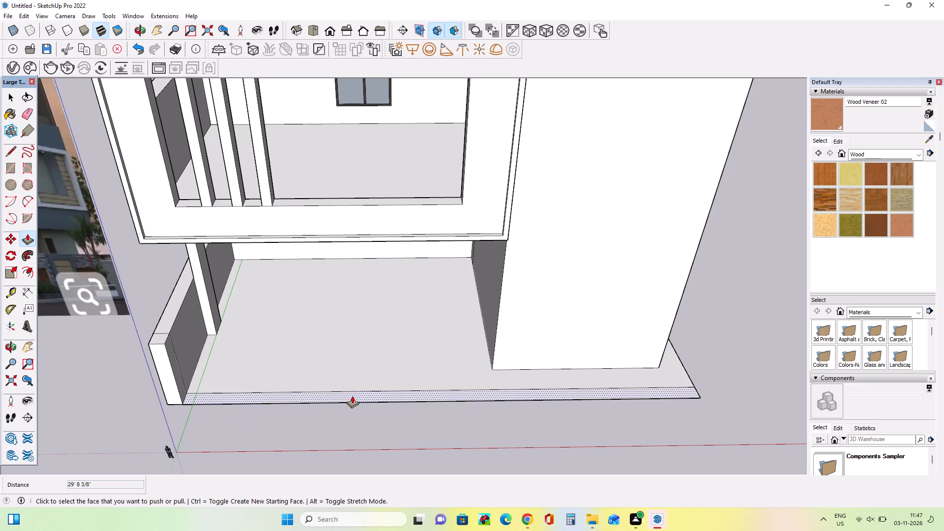
middle_drag(280, 354, 289, 388)
scroll(306, 388, down, 2)
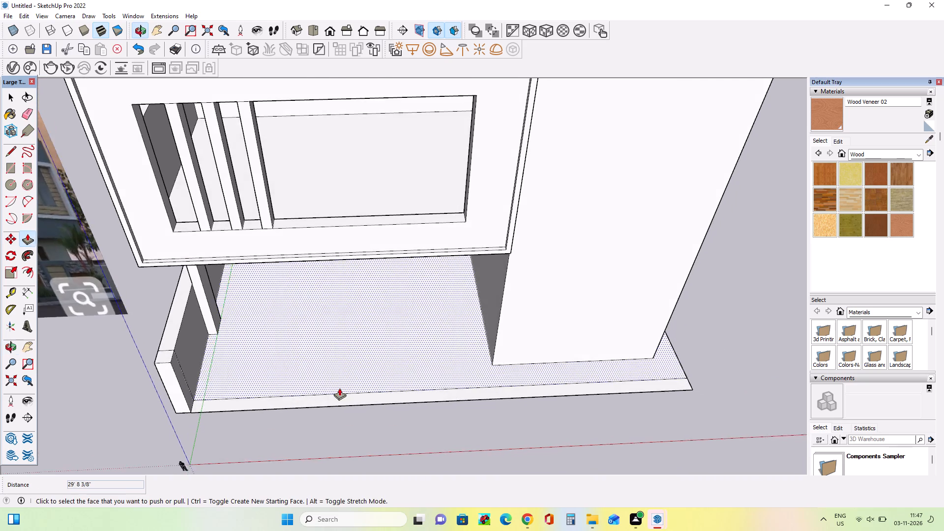
scroll(339, 388, down, 8)
middle_drag(343, 391, 340, 333)
scroll(257, 411, up, 3)
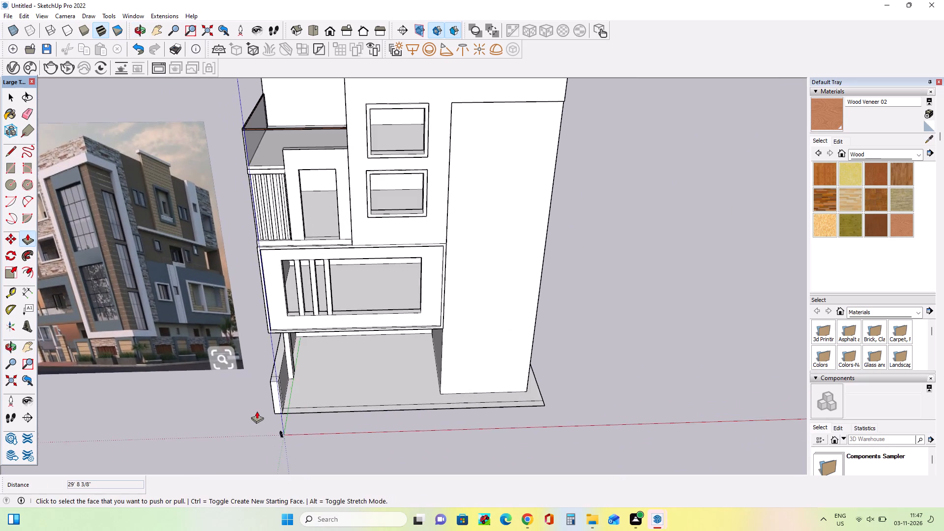
middle_drag(258, 407, 268, 385)
scroll(289, 386, down, 3)
middle_drag(288, 402, 261, 416)
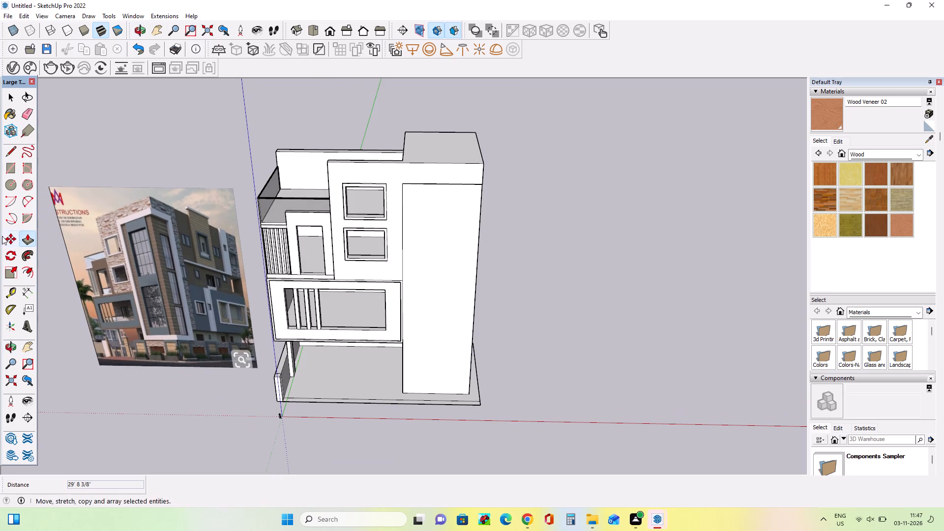
Draw a rectangle about 22' 8" by 5' 6 1/16" on the front floor strip, starting from the base of the side wall's end.
click(5, 167)
middle_drag(356, 374, 361, 426)
scroll(283, 404, up, 4)
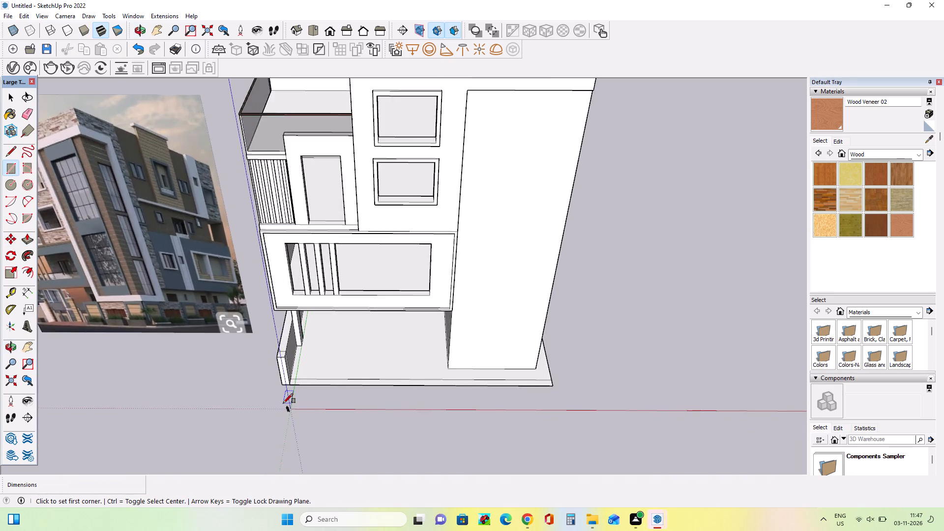
scroll(283, 403, up, 9)
click(293, 367)
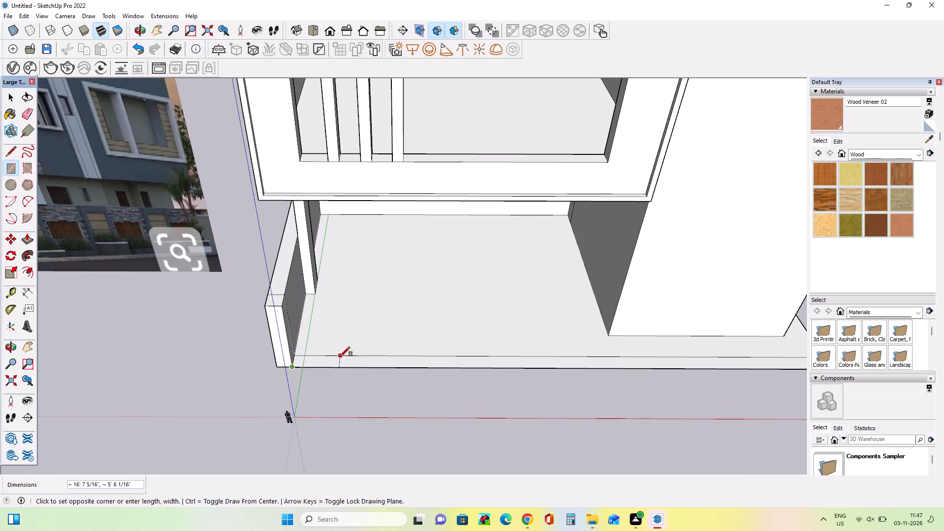
click(357, 356)
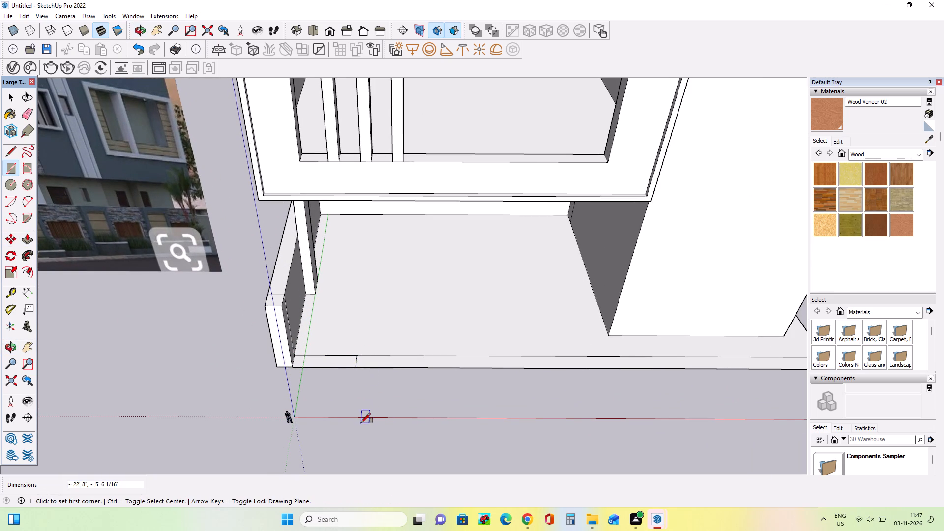
Examine the whole building and the new floor-strip rectangle against the compound wall in the reference image.
scroll(361, 423, down, 7)
middle_drag(360, 428, 376, 393)
scroll(376, 393, down, 8)
middle_drag(374, 415, 362, 402)
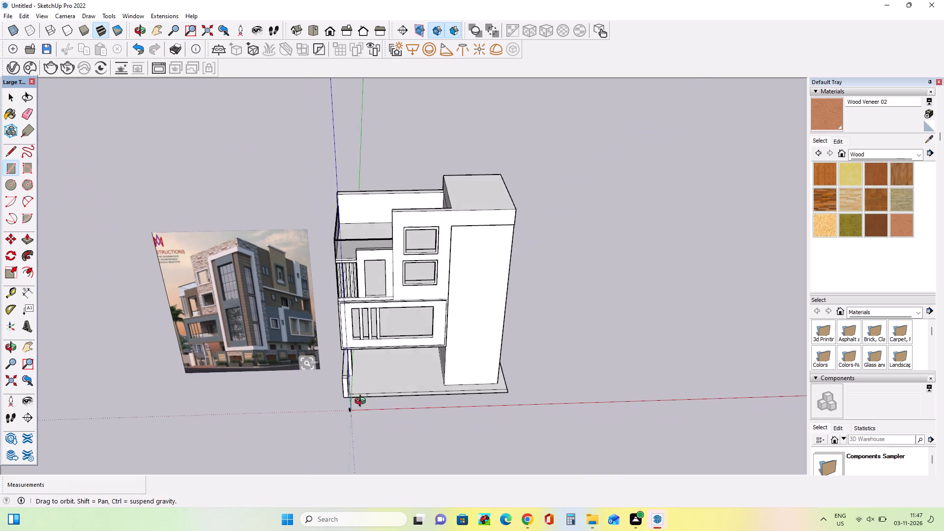
middle_drag(362, 402, 351, 337)
scroll(347, 423, up, 4)
middle_drag(368, 419, 382, 443)
scroll(356, 421, up, 3)
middle_drag(356, 420, 366, 439)
scroll(347, 416, down, 3)
middle_drag(357, 422, 357, 410)
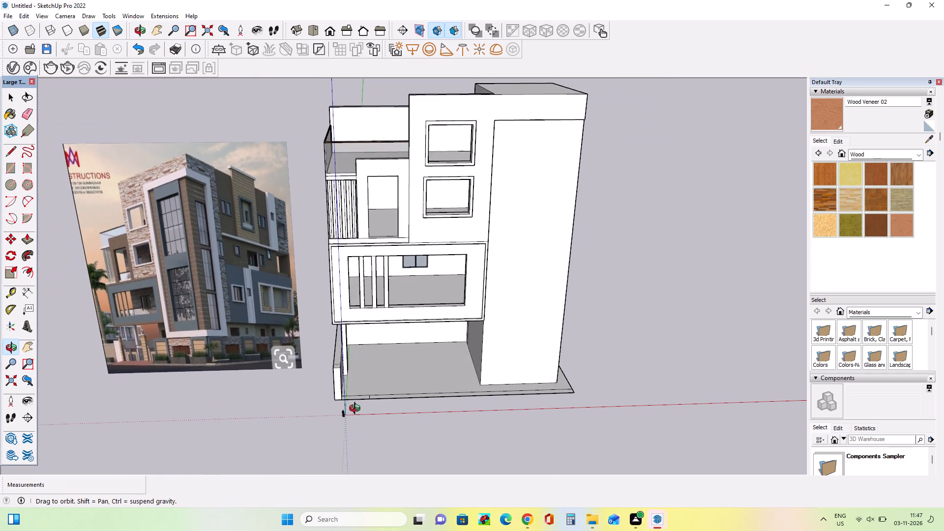
Draw a rectangle about 11' 4" by 5' 7" on the front floor strip, starting from the base of the side wall's end.
middle_drag(357, 410, 364, 435)
middle_drag(399, 406, 404, 450)
scroll(337, 413, up, 3)
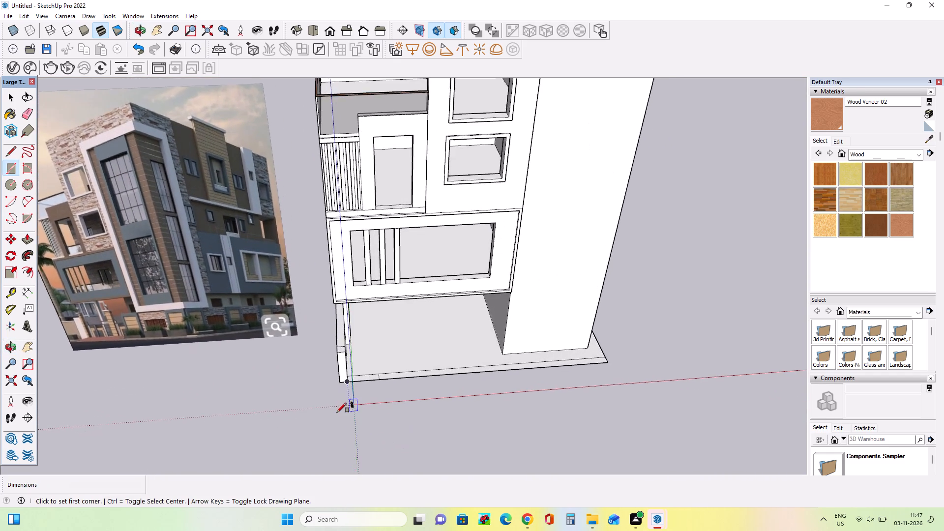
middle_drag(372, 433, 363, 417)
scroll(367, 417, down, 3)
middle_drag(367, 417, 367, 429)
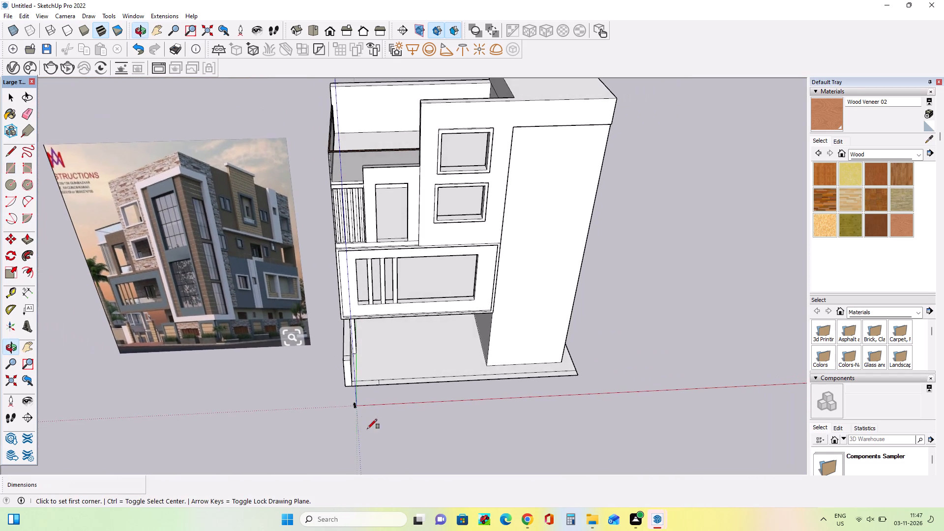
scroll(310, 393, up, 4)
middle_drag(341, 411, 341, 424)
middle_drag(352, 421, 343, 435)
scroll(380, 387, up, 2)
scroll(380, 387, down, 3)
scroll(380, 376, up, 3)
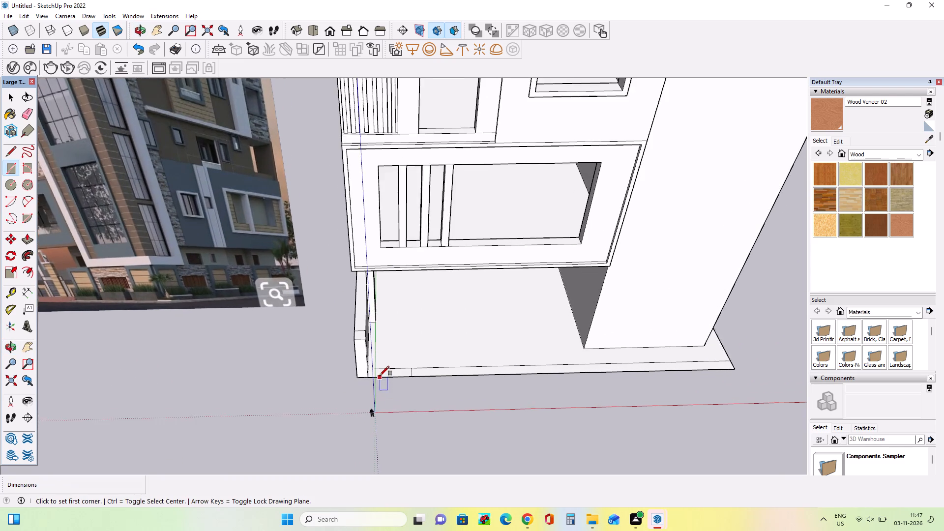
click(366, 378)
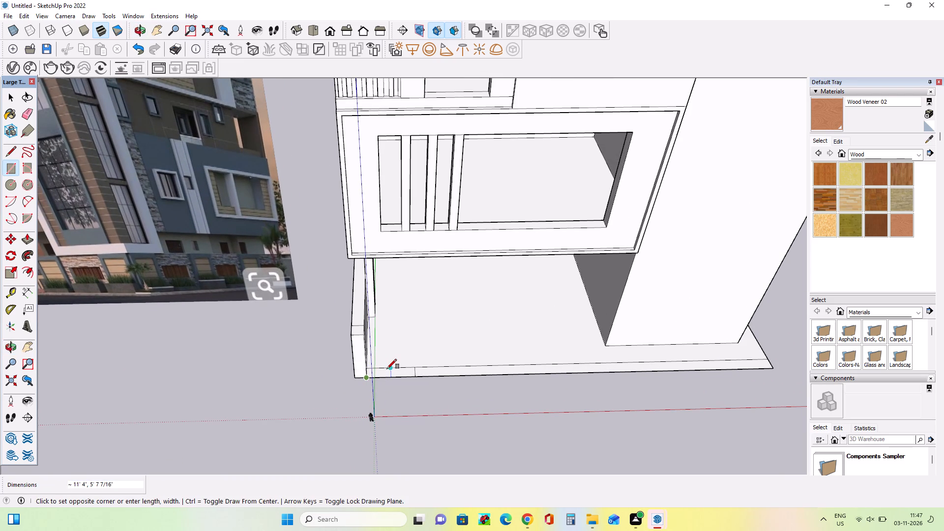
click(387, 369)
middle_drag(408, 406, 404, 395)
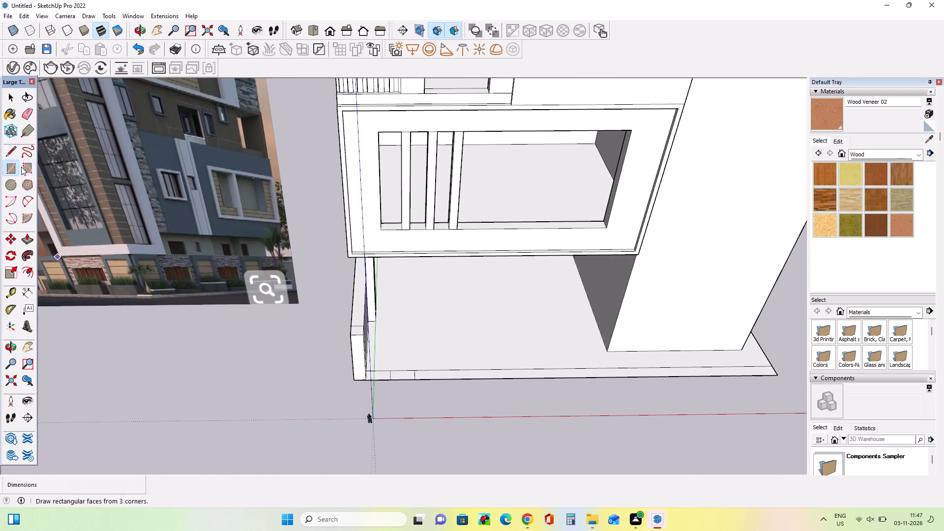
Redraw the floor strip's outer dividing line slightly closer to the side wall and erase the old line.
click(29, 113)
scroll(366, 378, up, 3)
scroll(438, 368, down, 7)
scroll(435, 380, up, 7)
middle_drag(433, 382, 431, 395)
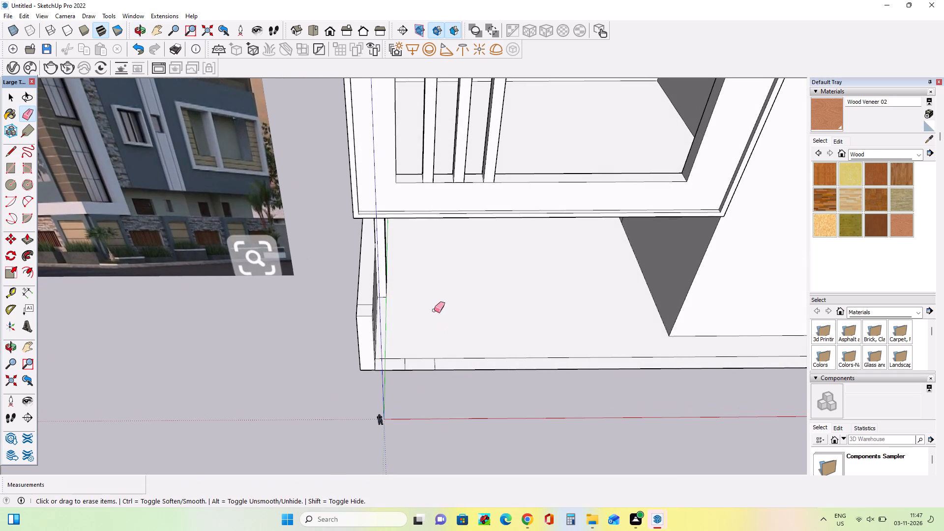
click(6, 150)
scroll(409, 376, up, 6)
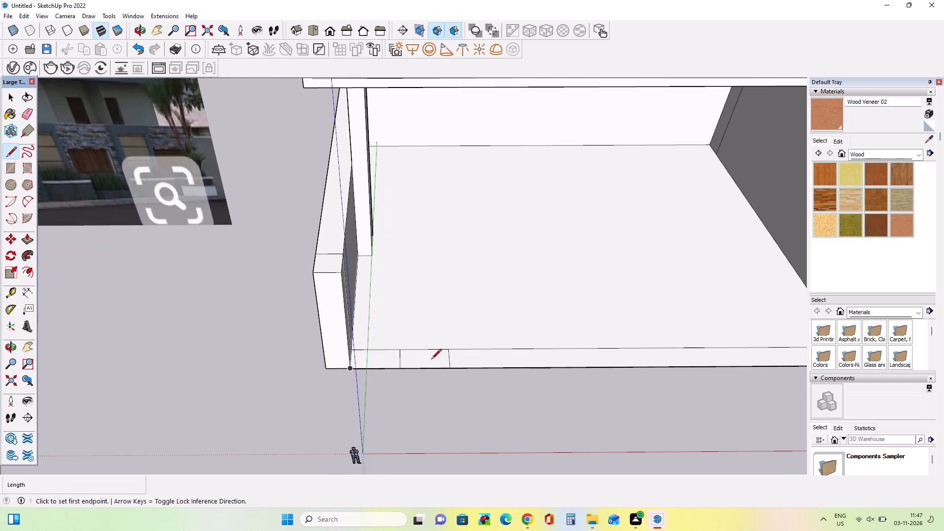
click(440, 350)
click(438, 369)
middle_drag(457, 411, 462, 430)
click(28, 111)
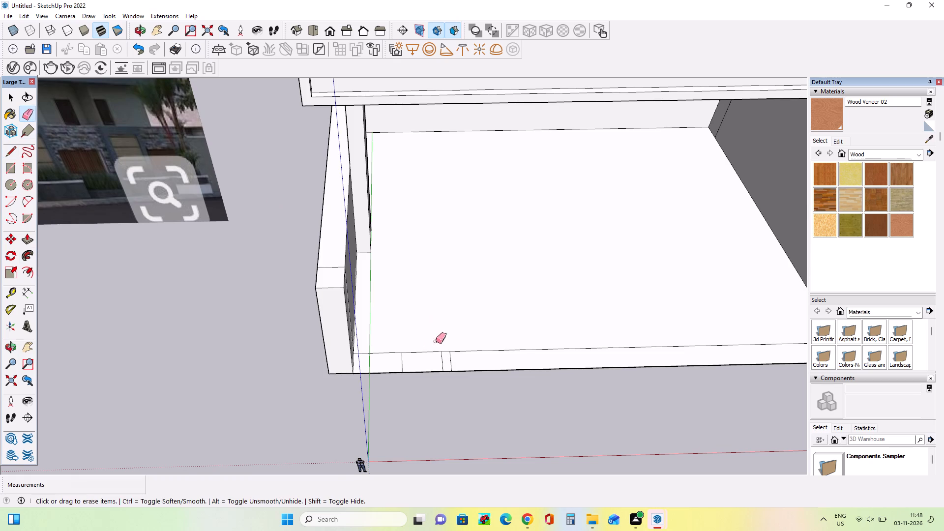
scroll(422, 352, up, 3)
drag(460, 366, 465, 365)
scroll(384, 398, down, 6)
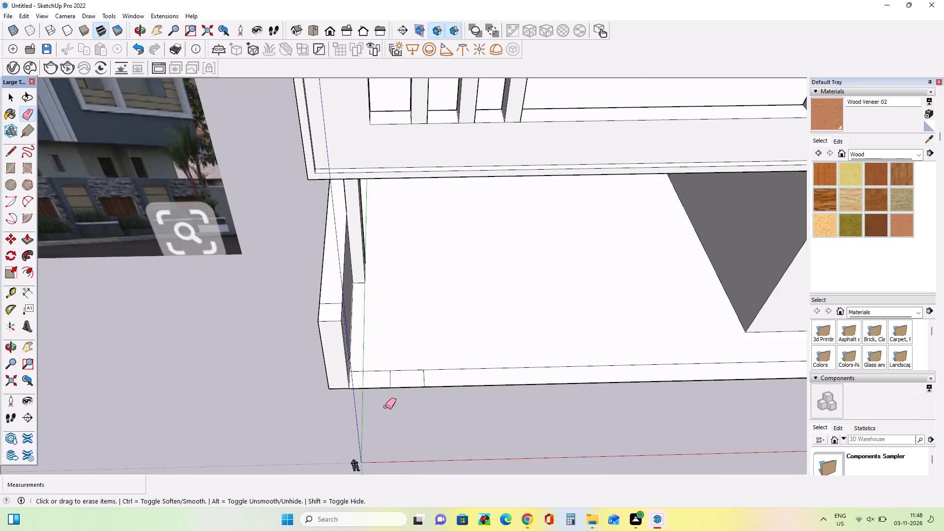
Pull the small rectangle beside the side wall's end up 29' 8 3/8" to the height of the wall.
middle_drag(381, 395, 376, 342)
click(31, 238)
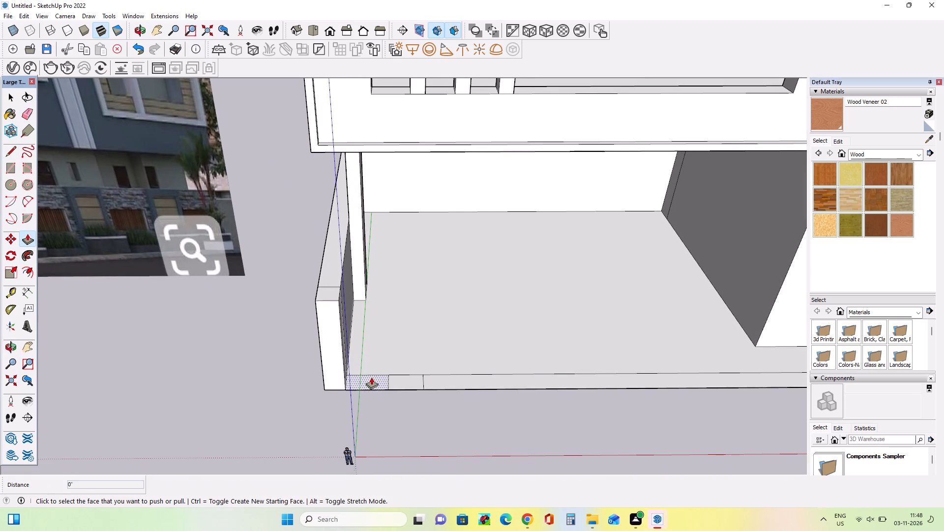
drag(371, 377, 334, 281)
Examine the raised wall block at the side wall's end against the compound wall and gate area in the reference image.
middle_drag(392, 346, 430, 403)
scroll(429, 403, down, 4)
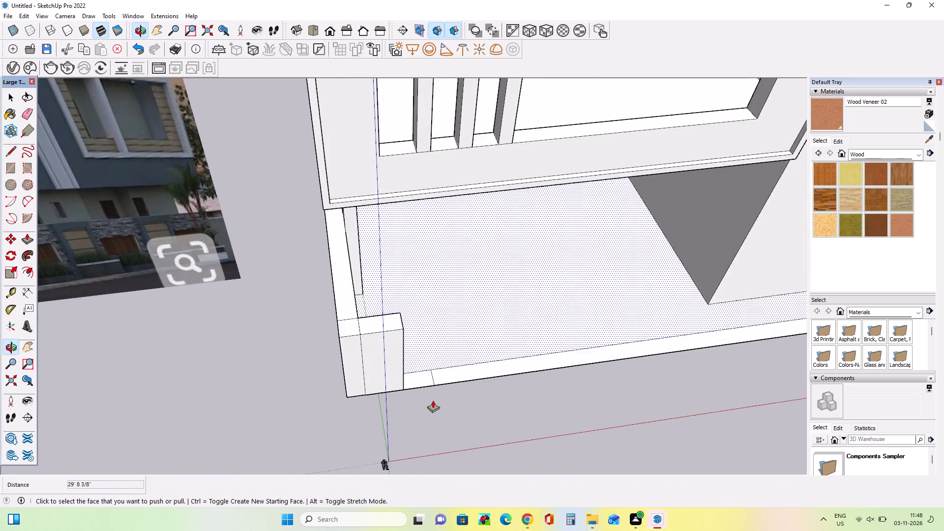
scroll(433, 400, down, 7)
scroll(490, 402, down, 4)
middle_drag(476, 392, 429, 292)
scroll(414, 411, up, 3)
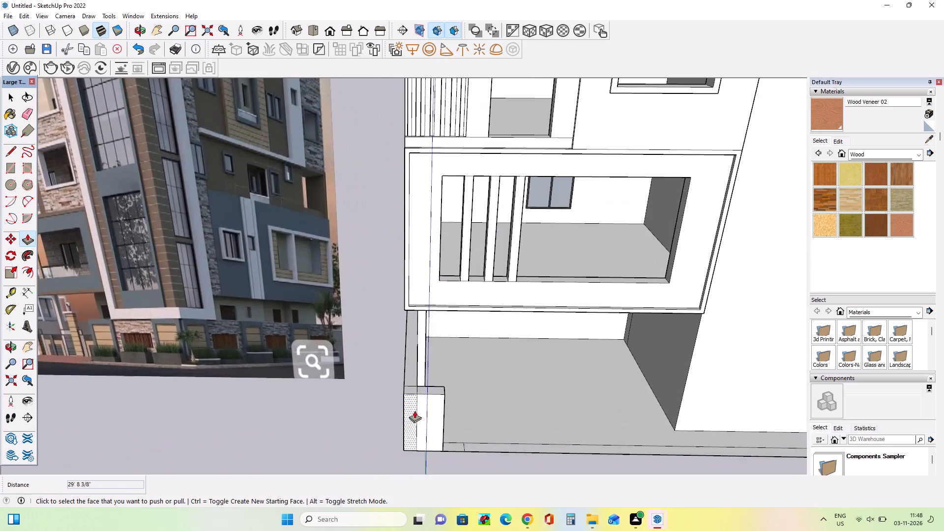
scroll(414, 411, up, 6)
scroll(451, 391, down, 10)
scroll(227, 368, down, 8)
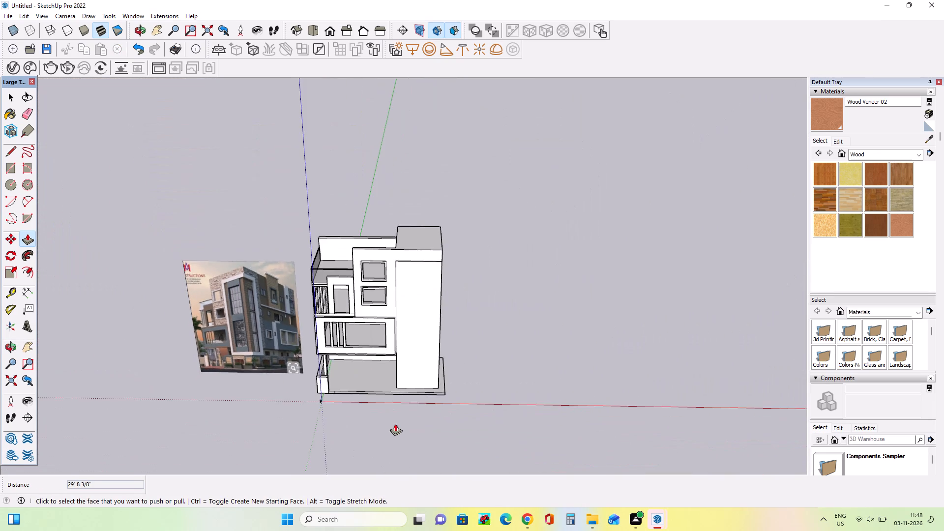
scroll(395, 423, up, 10)
middle_drag(487, 401, 507, 440)
scroll(229, 321, up, 4)
middle_drag(260, 328, 264, 332)
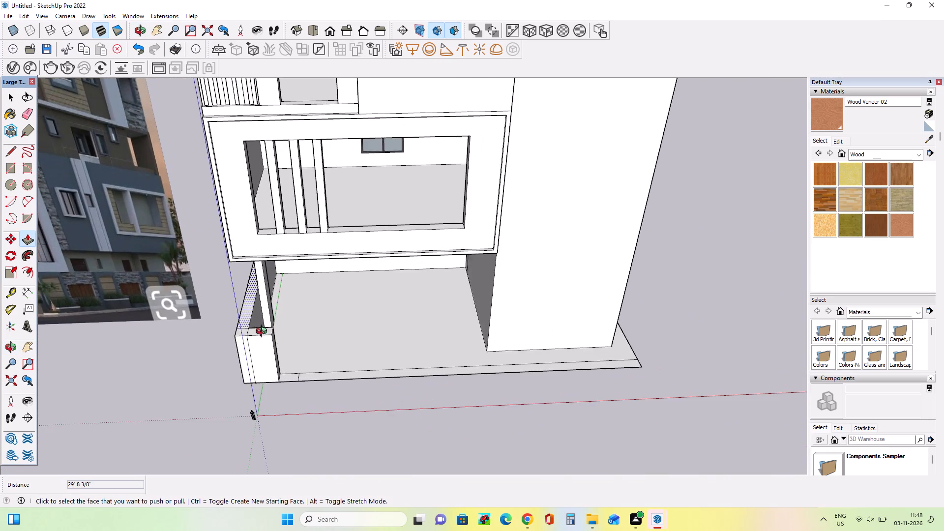
middle_drag(264, 332, 284, 376)
scroll(396, 348, down, 4)
scroll(291, 336, up, 4)
scroll(414, 339, down, 8)
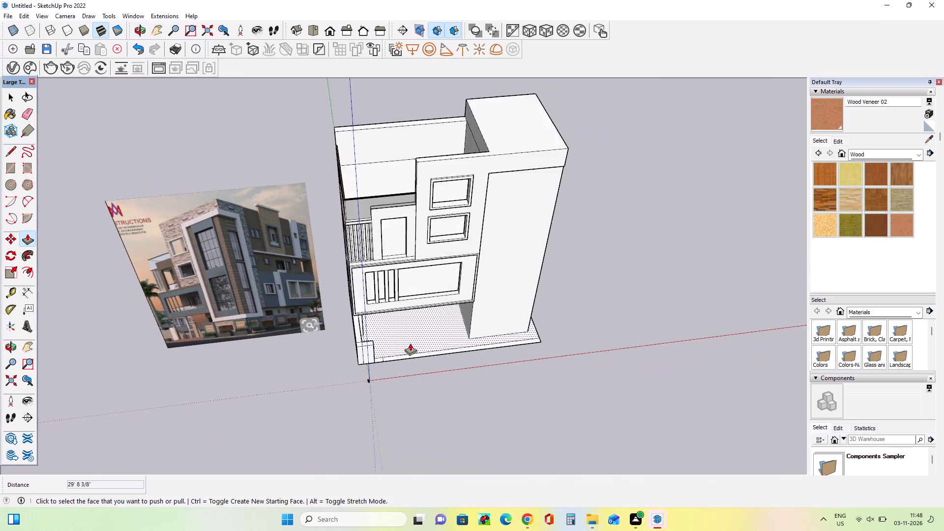
scroll(357, 334, up, 4)
middle_drag(376, 354, 364, 326)
scroll(367, 332, up, 5)
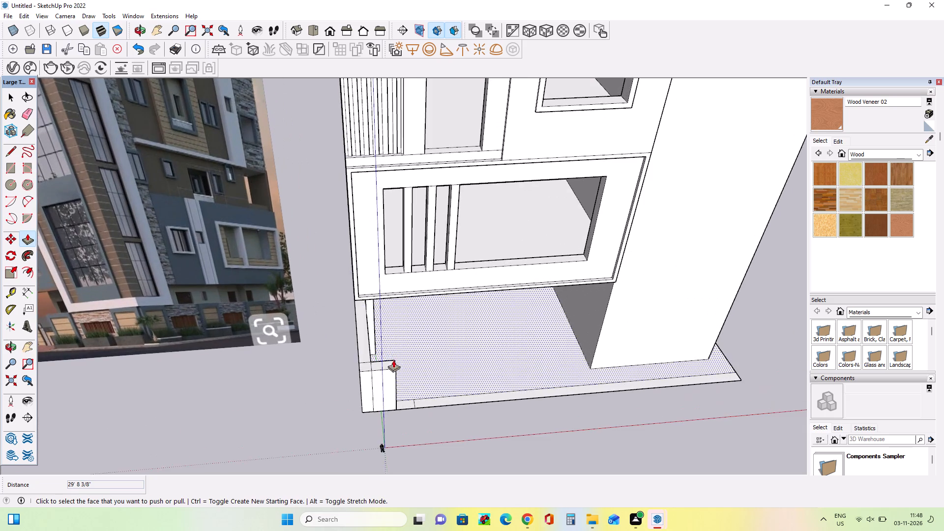
middle_drag(393, 360, 351, 375)
scroll(351, 365, up, 4)
scroll(422, 361, down, 7)
middle_drag(396, 371, 395, 342)
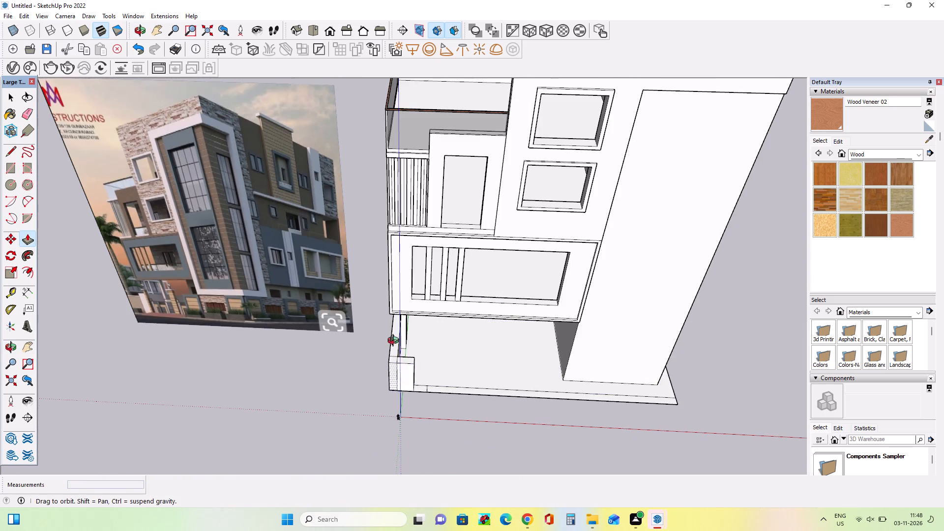
middle_drag(395, 342, 406, 302)
middle_drag(417, 402, 324, 397)
scroll(379, 389, up, 4)
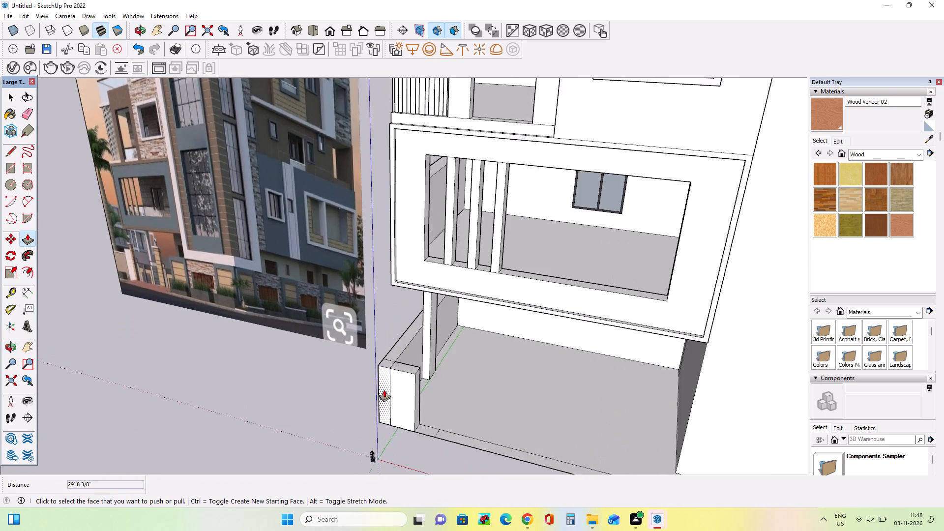
middle_drag(389, 389, 423, 380)
scroll(411, 381, down, 4)
middle_drag(415, 388, 426, 378)
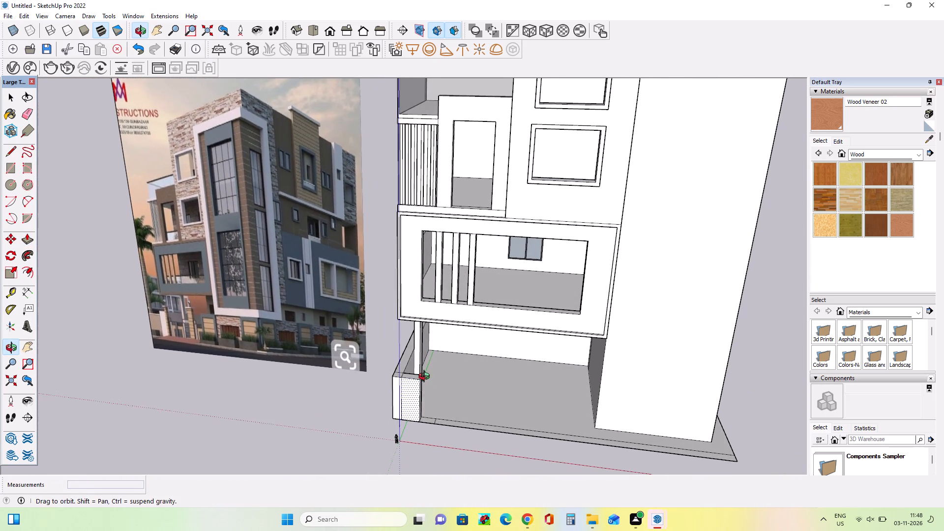
middle_drag(426, 378, 426, 379)
scroll(421, 414, up, 4)
middle_drag(434, 424, 437, 438)
scroll(443, 423, down, 2)
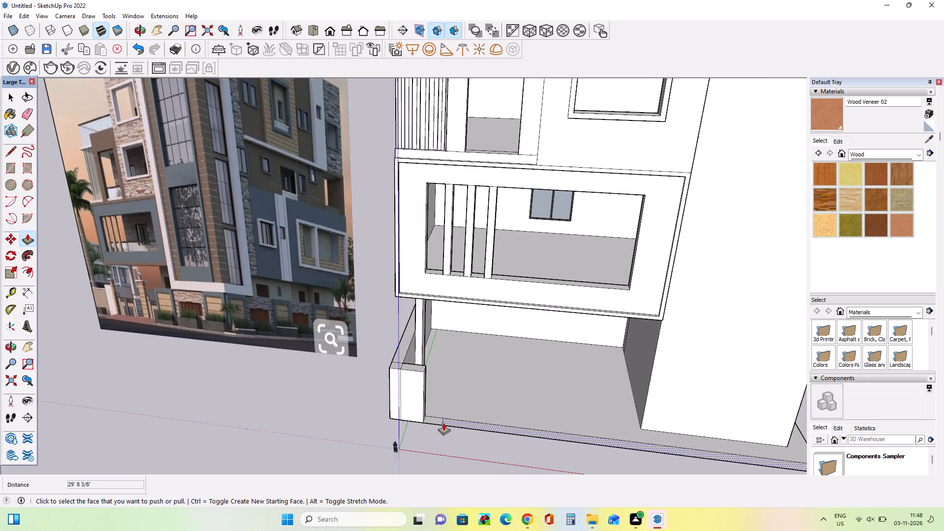
Push the inner side face of the raised wall block in 5' 4 11/16" to make the block narrower.
middle_drag(443, 423, 351, 442)
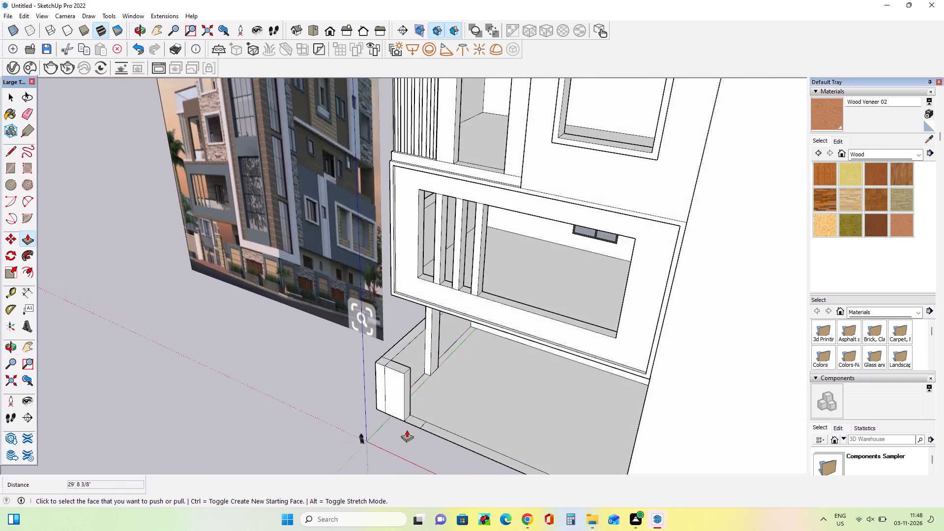
scroll(416, 421, up, 3)
drag(405, 408, 393, 403)
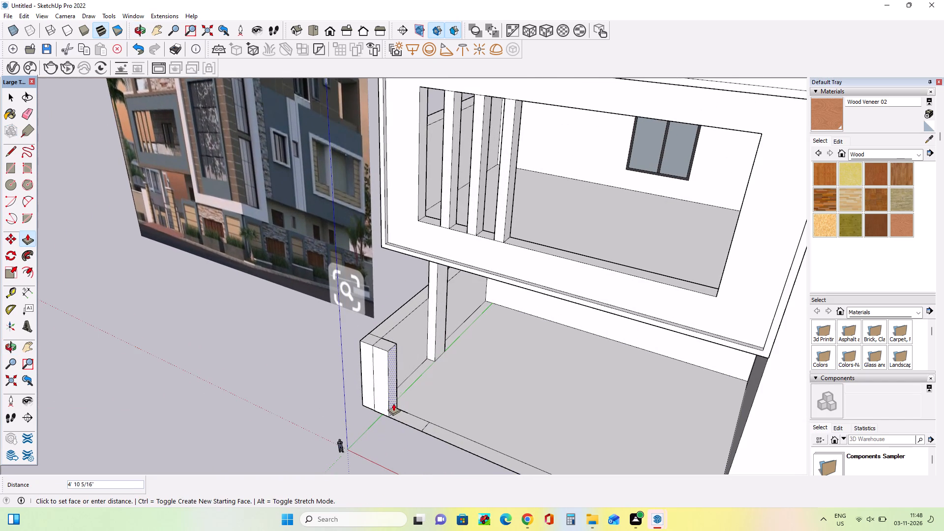
drag(393, 403, 393, 403)
Redraw the floor strip's outer dividing line closer to the narrowed wall block and erase the old line.
middle_drag(365, 423, 411, 372)
scroll(375, 403, down, 4)
middle_drag(442, 409, 453, 434)
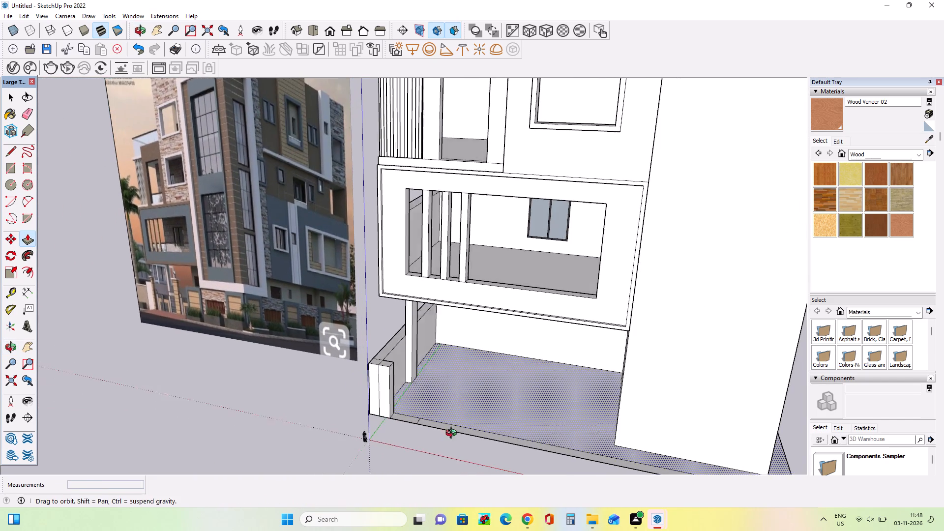
middle_drag(453, 434, 454, 439)
scroll(406, 419, up, 2)
middle_drag(407, 425, 417, 459)
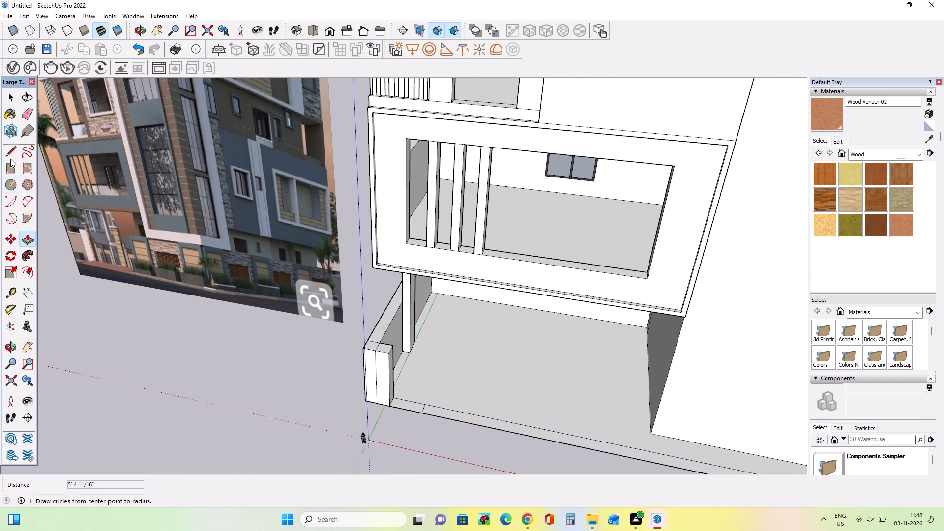
click(12, 150)
scroll(321, 348, up, 4)
click(446, 440)
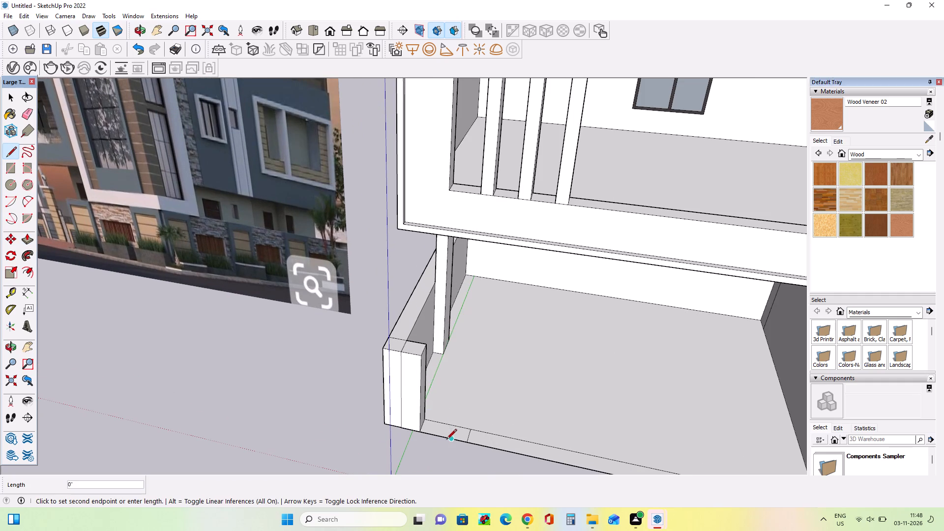
click(458, 427)
middle_drag(438, 457, 436, 442)
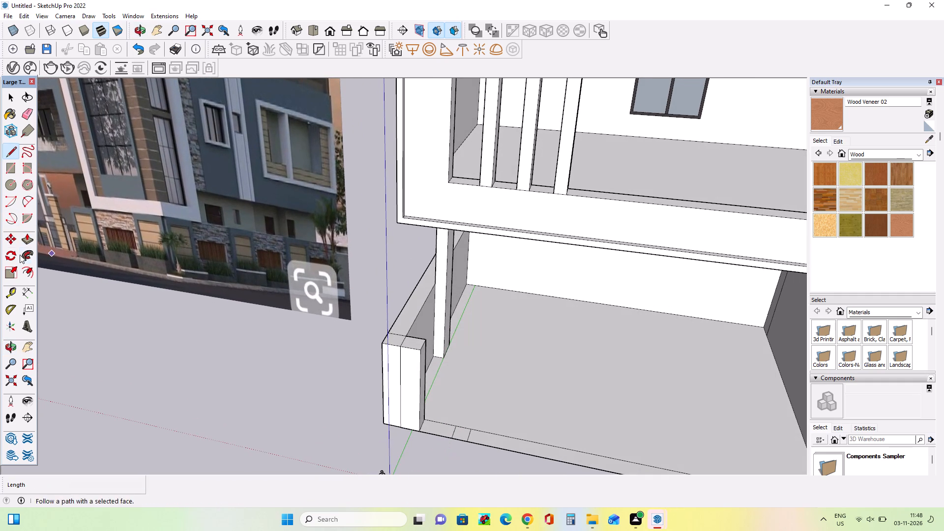
click(27, 110)
scroll(457, 405, up, 5)
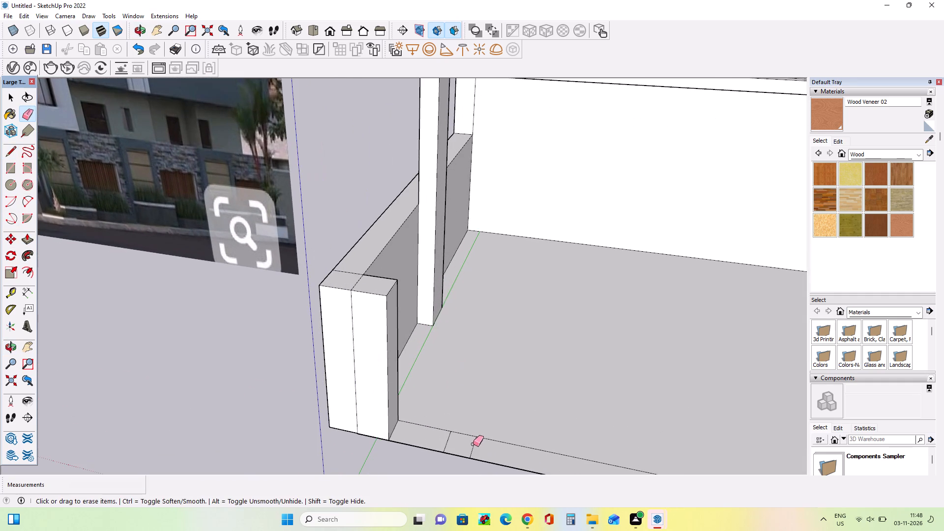
click(472, 444)
scroll(399, 378, down, 7)
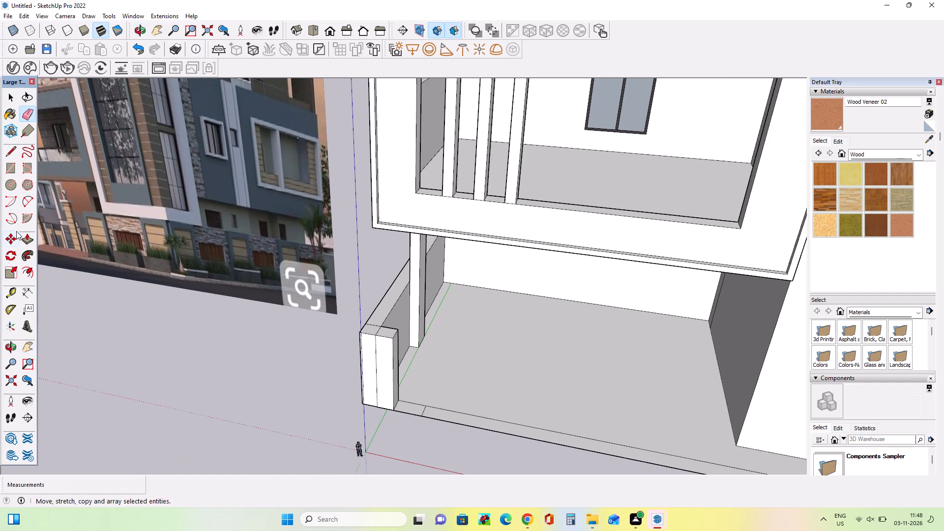
Pull the floor strip piece next to the wall block up into a gate pillar taller than the block.
click(23, 236)
drag(410, 408, 394, 328)
middle_drag(433, 336, 408, 467)
scroll(401, 350, up, 3)
drag(402, 368, 399, 342)
Push the gate pillar's side face facing the opening in about 4' 8 1/8" to narrow the pillar.
middle_drag(413, 412, 422, 320)
drag(426, 382, 419, 381)
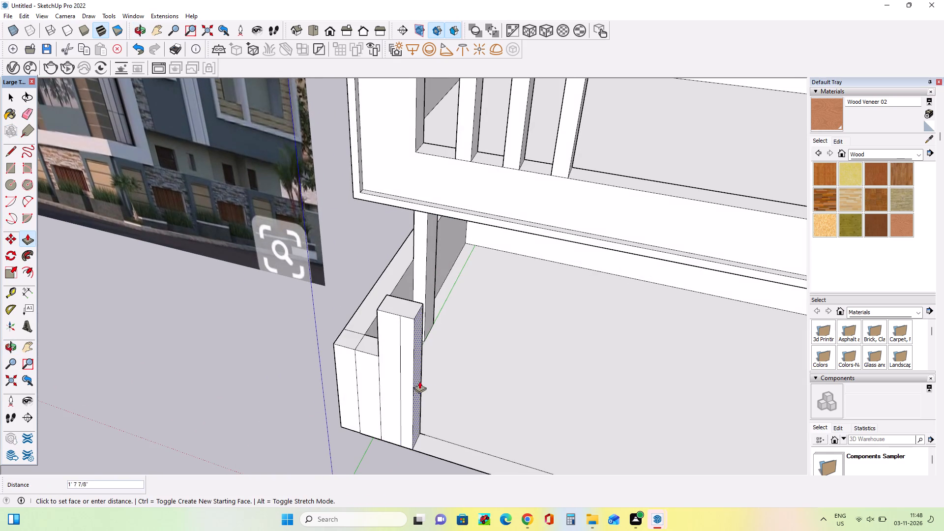
drag(419, 381, 396, 383)
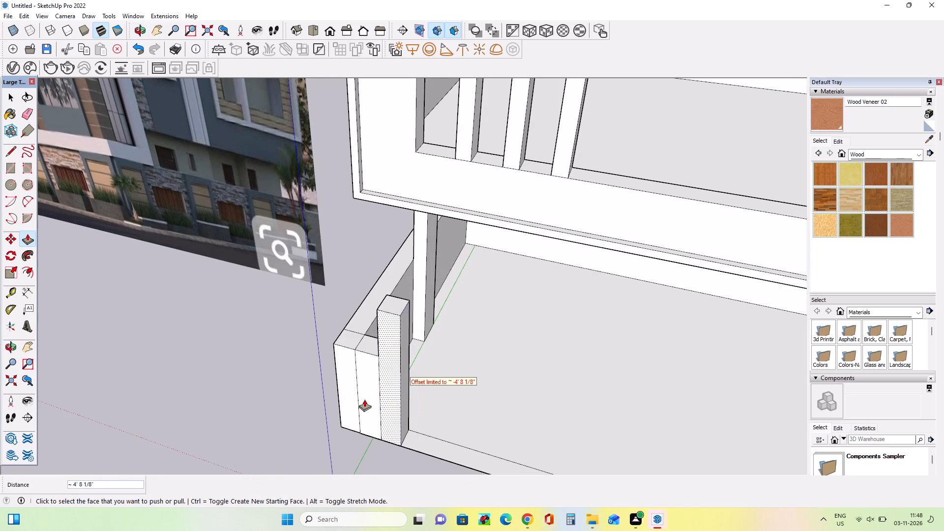
Examine the new gate pillar on the model, and the gate pillars and compound wall in the reference image.
middle_drag(358, 400, 383, 372)
scroll(267, 391, down, 11)
middle_drag(330, 400, 369, 430)
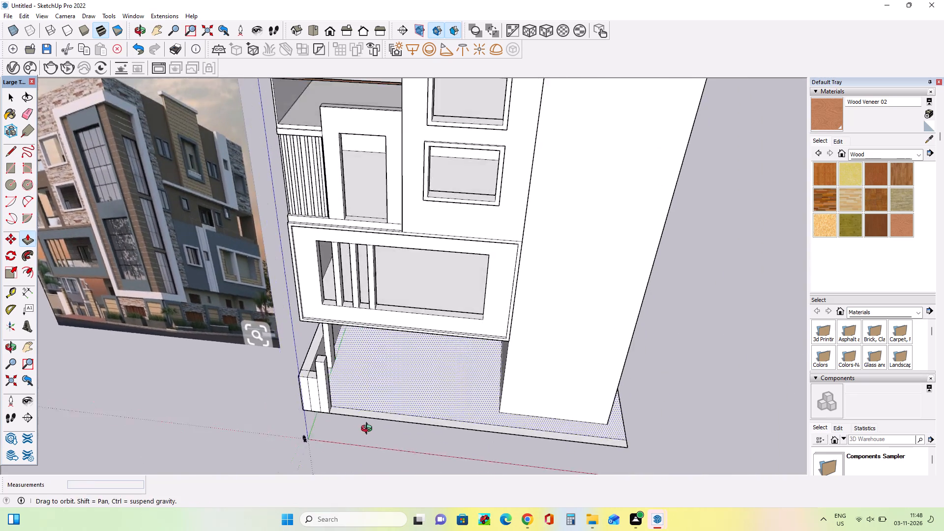
middle_drag(369, 430, 384, 438)
scroll(384, 438, down, 4)
middle_drag(339, 385, 348, 328)
scroll(298, 461, up, 3)
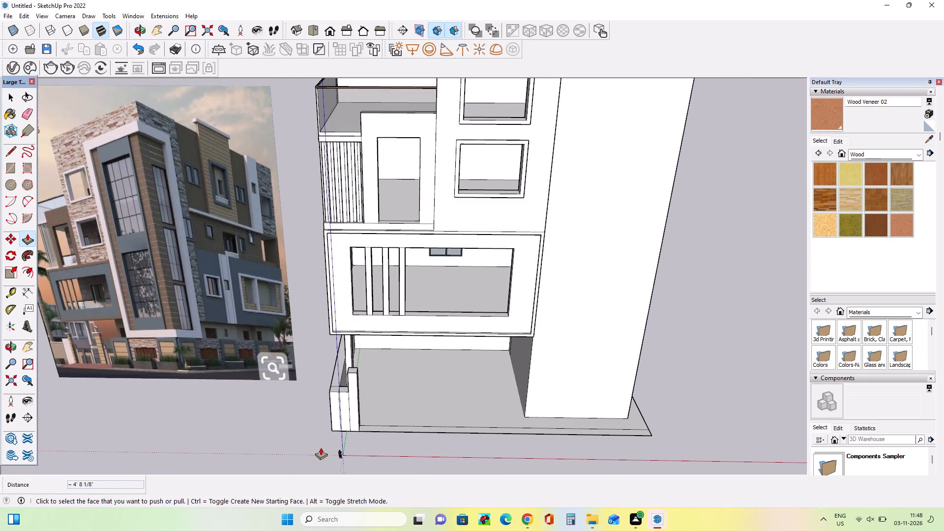
middle_drag(337, 440, 342, 448)
scroll(342, 438, up, 3)
scroll(342, 438, down, 4)
scroll(117, 376, up, 1)
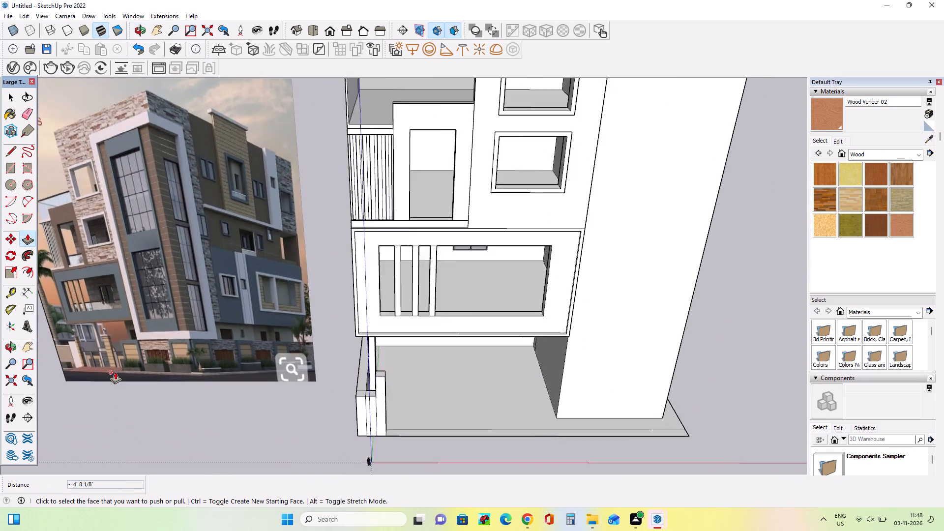
scroll(115, 372, up, 10)
scroll(114, 369, down, 2)
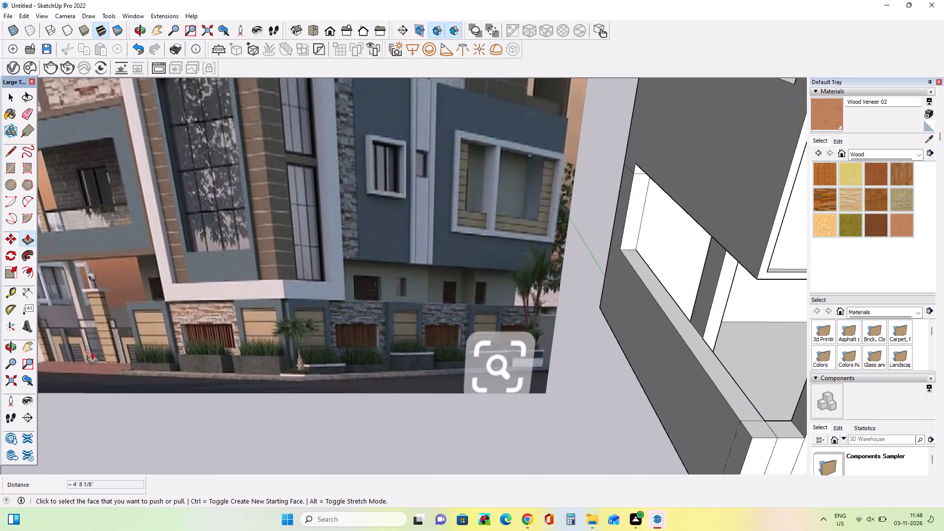
scroll(92, 351, up, 3)
middle_drag(92, 351, 165, 280)
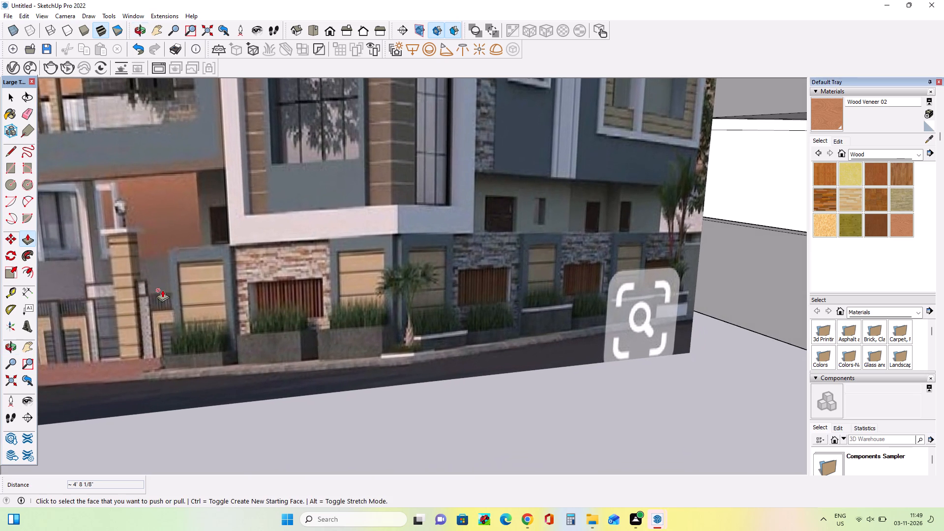
Examine the gate pillars and compound wall in the reference image and compare them with the model's front opening.
scroll(131, 343, down, 3)
middle_drag(86, 332, 137, 294)
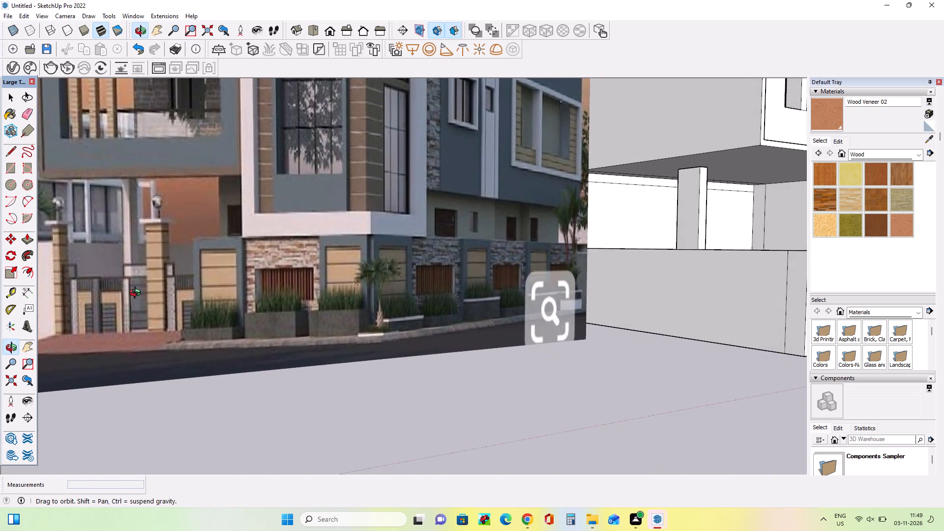
middle_drag(137, 294, 91, 325)
scroll(73, 334, down, 11)
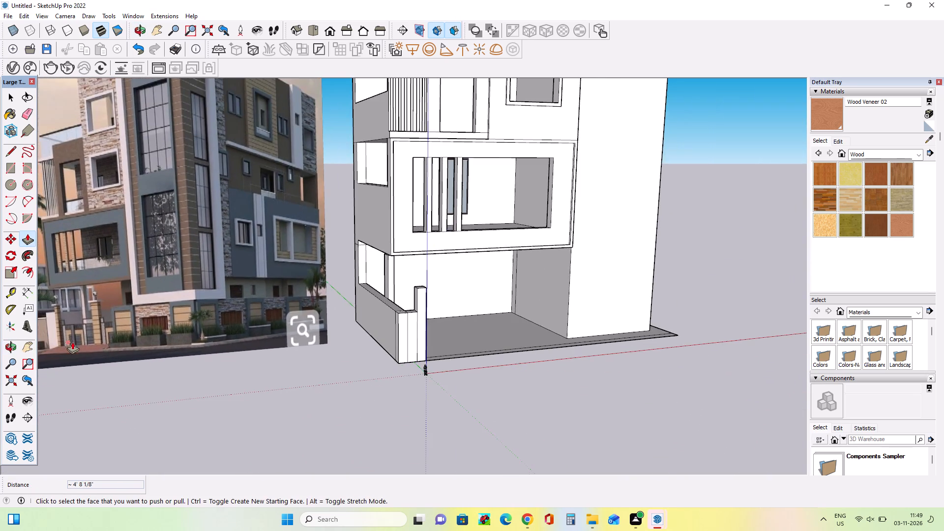
scroll(132, 329, up, 16)
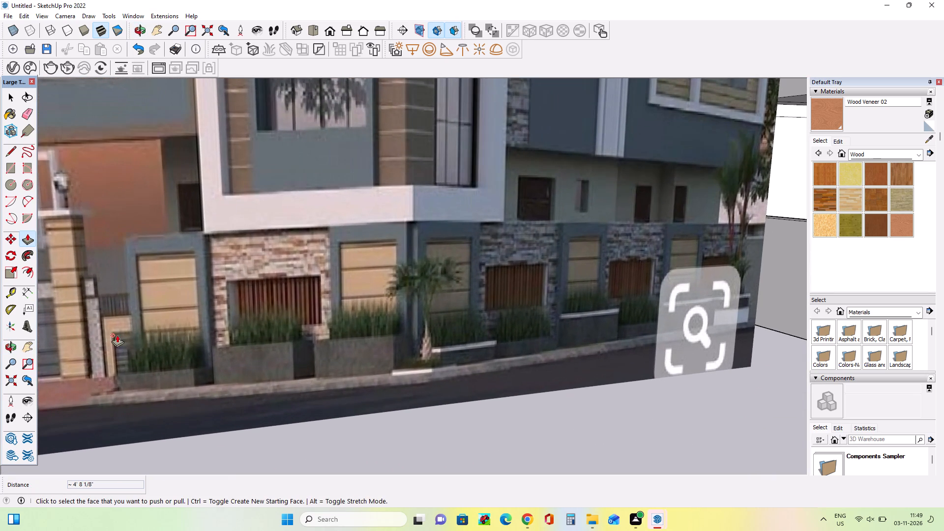
scroll(69, 355, down, 18)
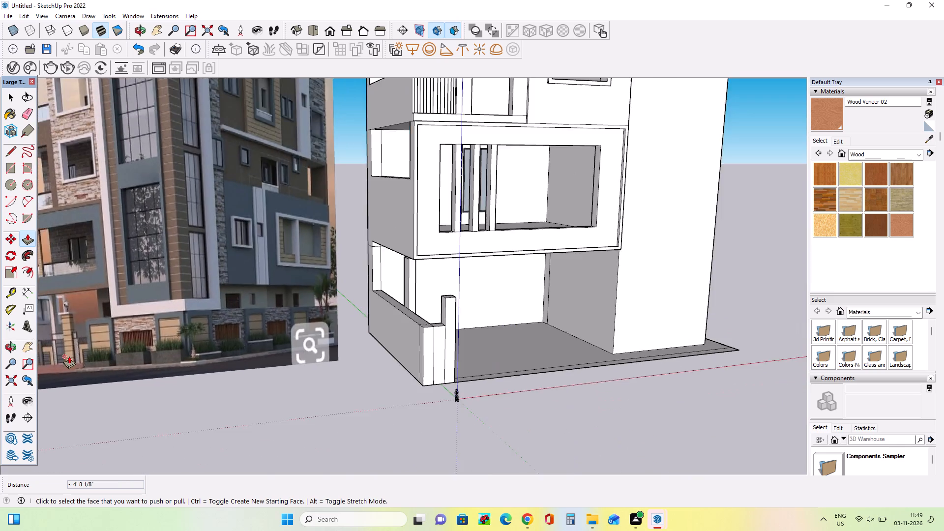
scroll(69, 356, down, 5)
middle_drag(355, 389, 285, 428)
middle_drag(346, 328, 348, 357)
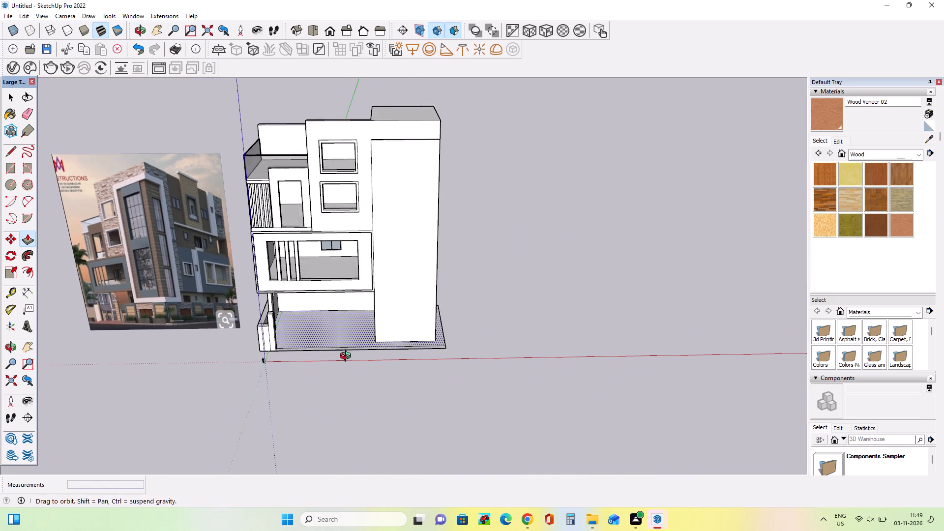
middle_drag(348, 357, 346, 359)
scroll(237, 321, up, 3)
middle_drag(339, 337, 344, 376)
scroll(361, 341, down, 3)
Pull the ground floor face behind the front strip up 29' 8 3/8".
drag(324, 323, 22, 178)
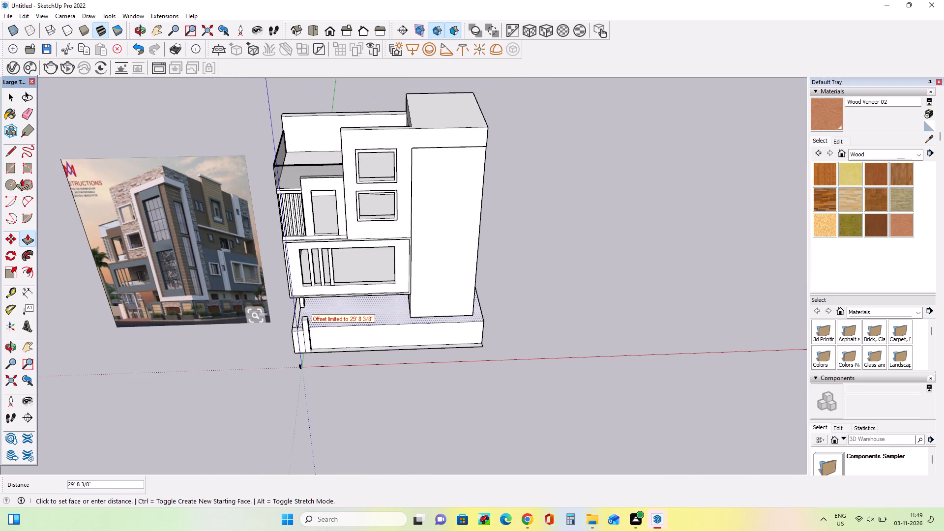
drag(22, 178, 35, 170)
Draw a square about 5' 7" on the front floor strip, some distance along the opening from the first gate pillar.
click(13, 167)
middle_drag(361, 337, 370, 369)
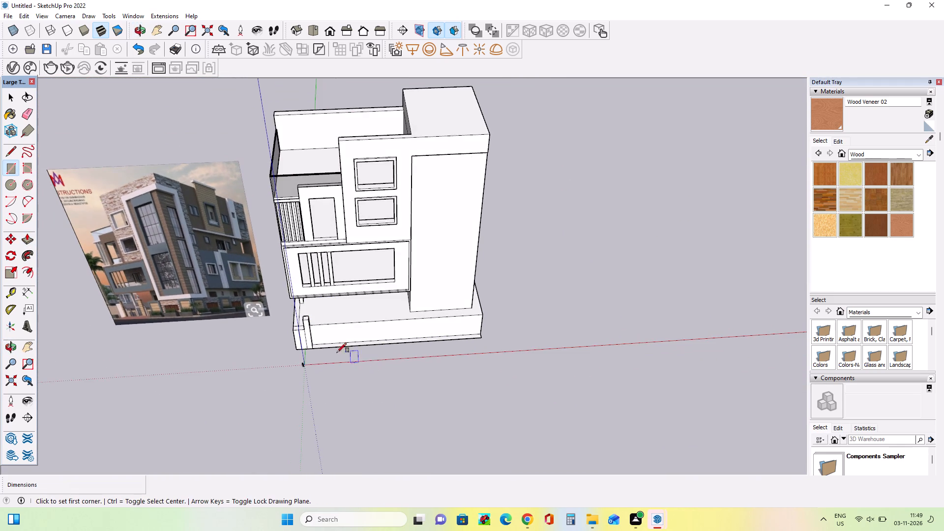
scroll(332, 348, up, 3)
scroll(358, 344, down, 4)
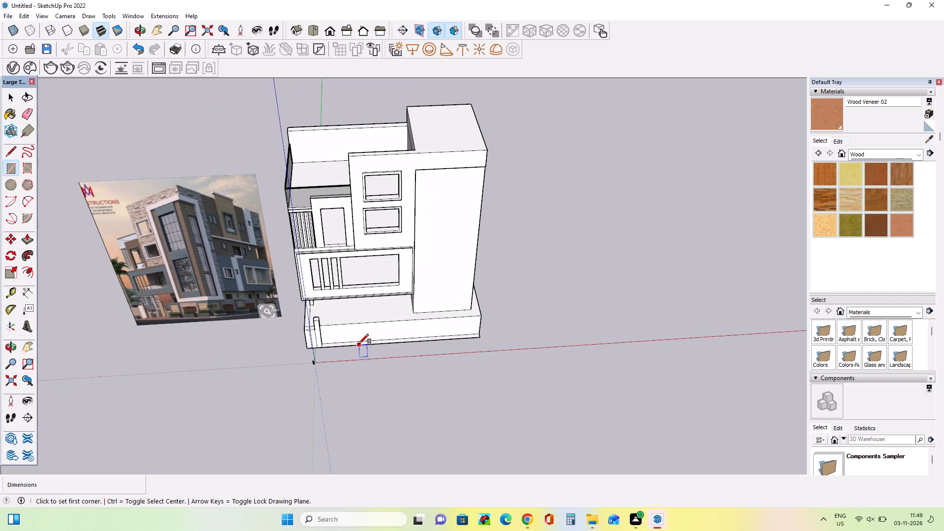
scroll(359, 344, up, 3)
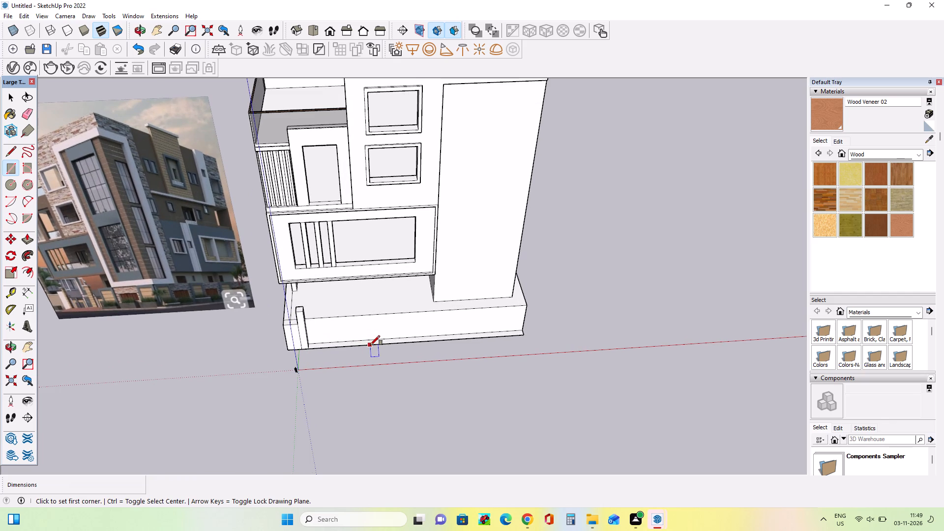
click(370, 345)
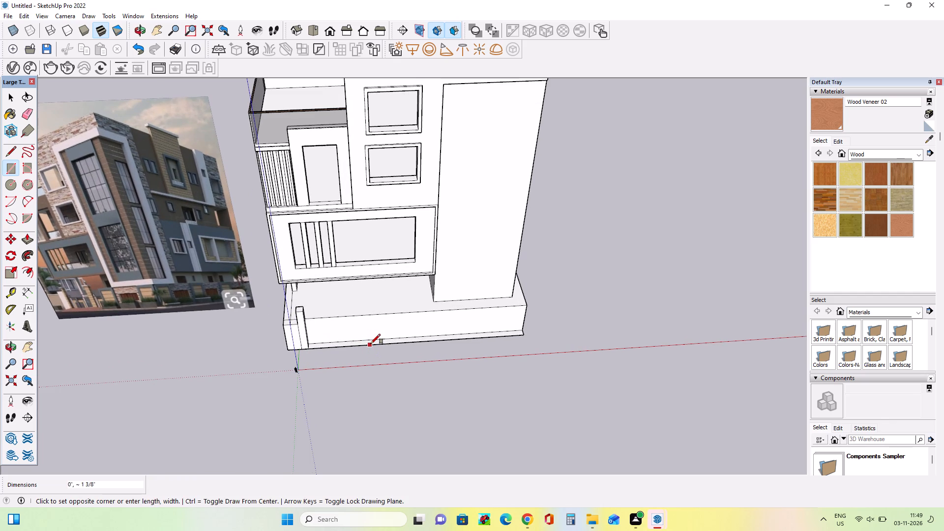
scroll(372, 340, up, 3)
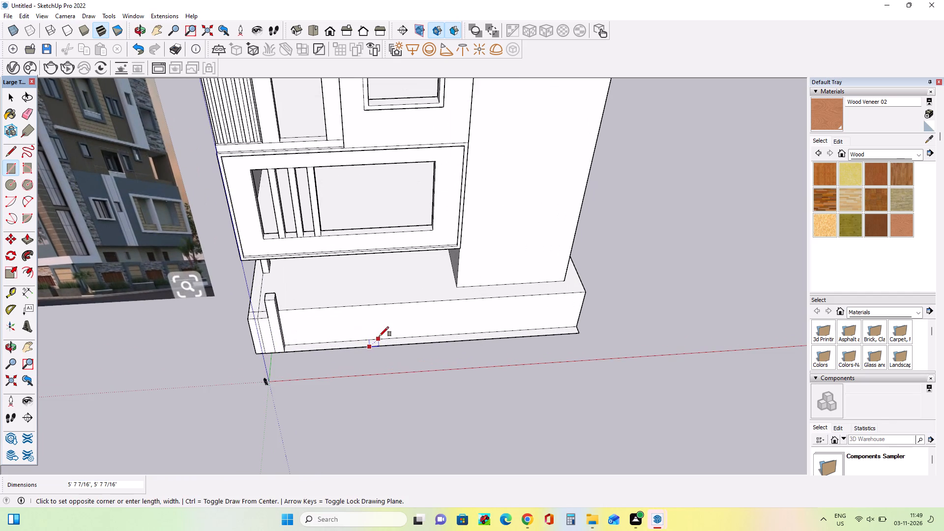
click(379, 336)
Pull the small square on the front strip up into a second gate pillar.
scroll(401, 379, up, 1)
middle_drag(401, 383, 397, 406)
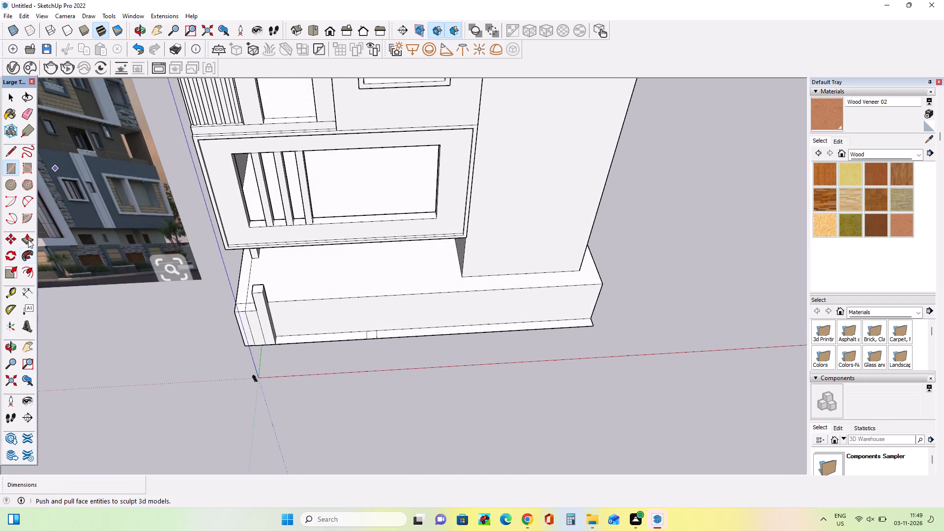
click(28, 239)
scroll(315, 336, up, 4)
drag(404, 335, 322, 294)
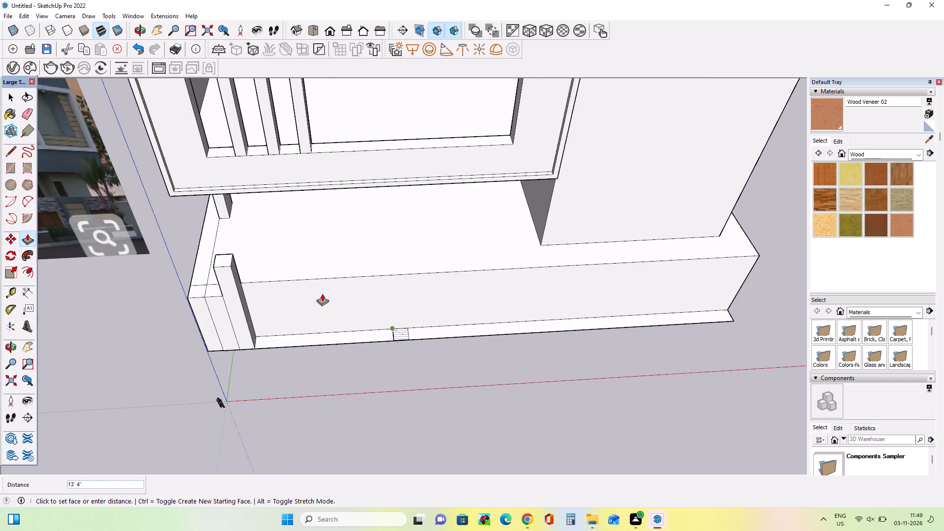
drag(322, 294, 227, 264)
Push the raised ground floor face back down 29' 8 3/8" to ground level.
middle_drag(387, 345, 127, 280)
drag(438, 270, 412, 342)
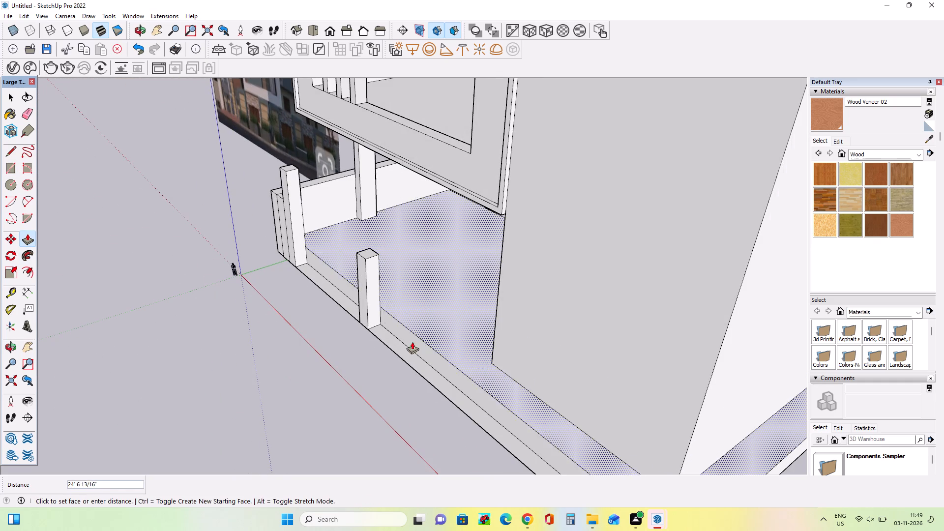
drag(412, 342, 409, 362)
Raise the second gate pillar's top face 13' 10 7/16" to match the first pillar's top.
middle_drag(333, 384, 457, 355)
scroll(370, 242, up, 4)
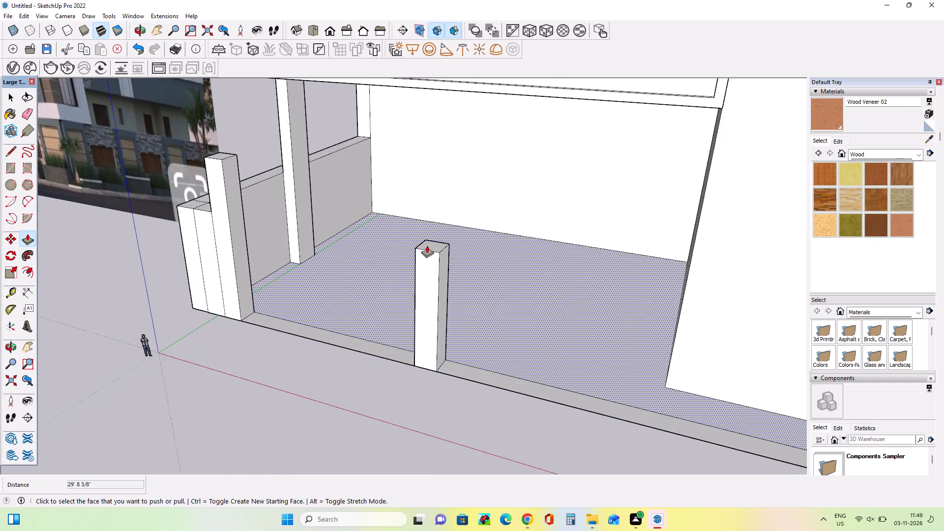
drag(440, 245, 199, 142)
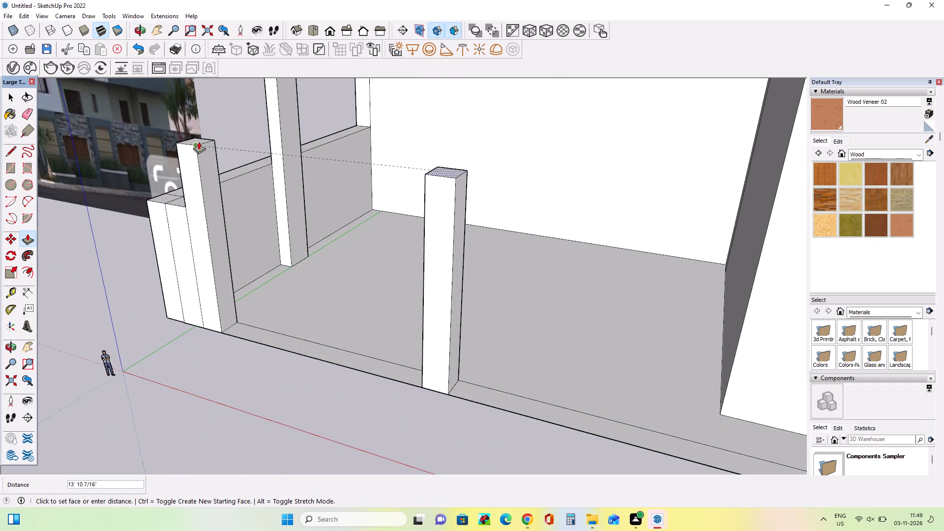
Erase the leftover dividing lines on the top, front and side faces of the compound wall block beside the first gate pillar.
middle_drag(266, 292, 369, 308)
scroll(369, 308, down, 12)
middle_drag(360, 337, 400, 229)
scroll(276, 301, up, 4)
middle_drag(296, 312, 322, 375)
middle_drag(329, 387, 367, 415)
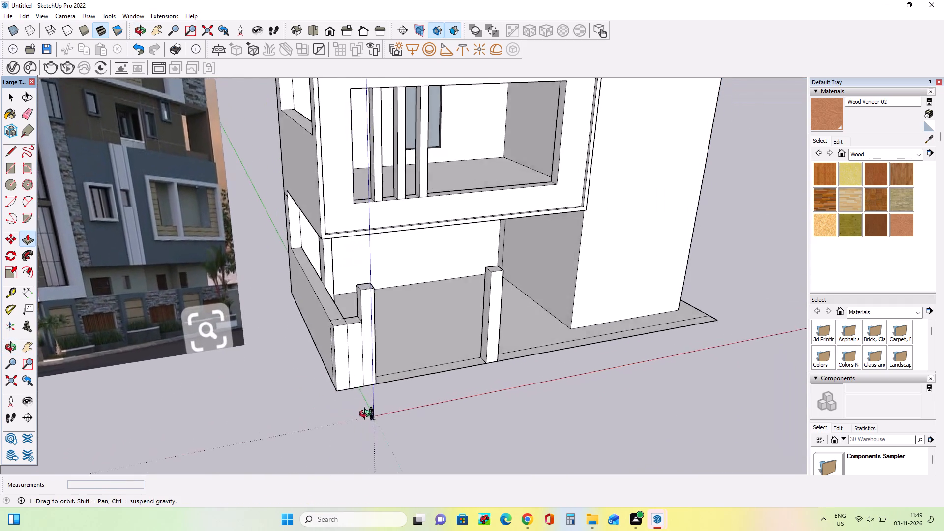
middle_drag(367, 415, 392, 428)
scroll(366, 339, up, 6)
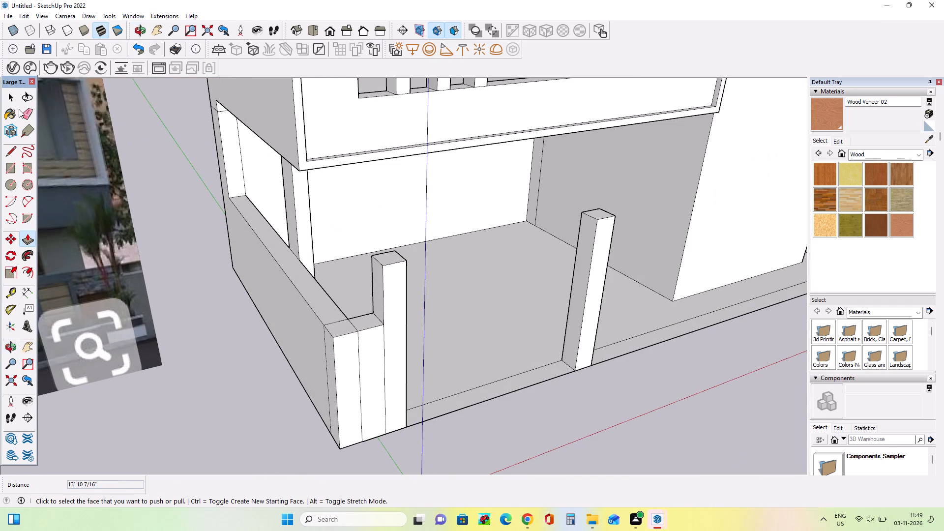
click(23, 113)
scroll(389, 322, up, 4)
drag(340, 328, 346, 328)
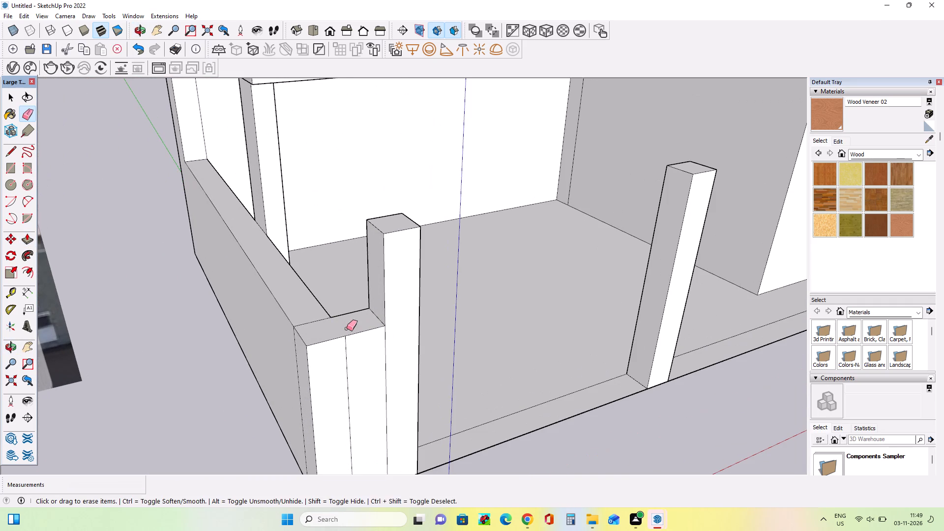
click(348, 373)
middle_drag(313, 336, 390, 293)
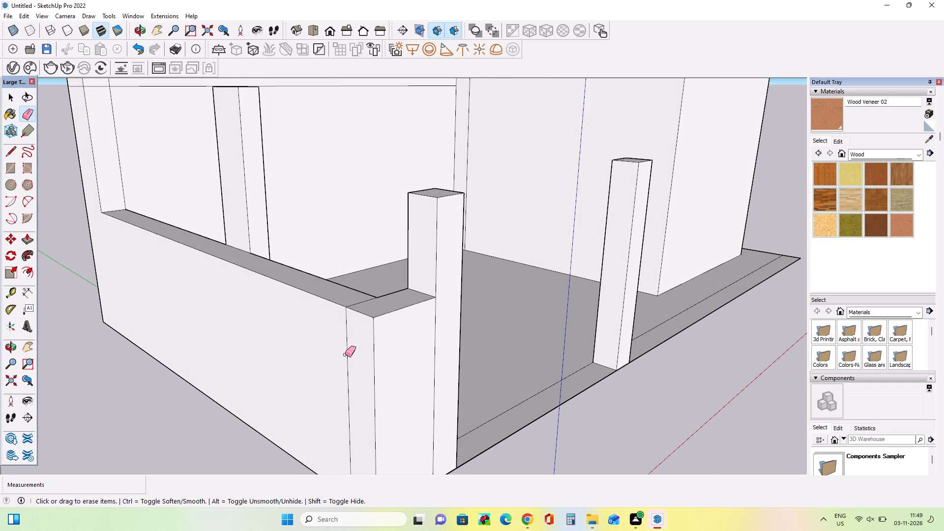
drag(345, 354, 352, 354)
middle_drag(384, 306, 344, 403)
drag(330, 366, 332, 382)
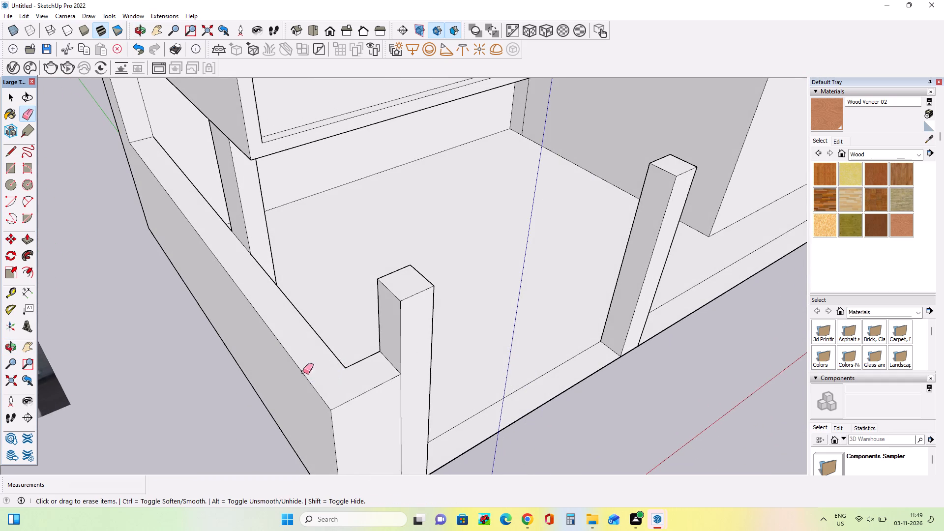
Examine the whole building with its new gate pillars from several angles and compare it with the elevation reference image.
middle_drag(301, 372, 199, 332)
scroll(202, 320, down, 17)
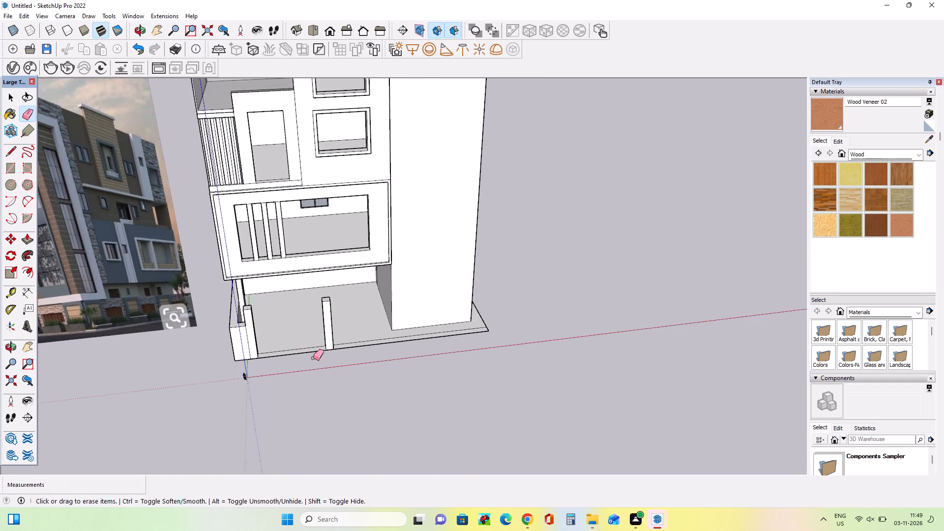
middle_drag(310, 351, 309, 250)
scroll(357, 260, down, 4)
scroll(257, 184, up, 4)
middle_drag(273, 299, 281, 337)
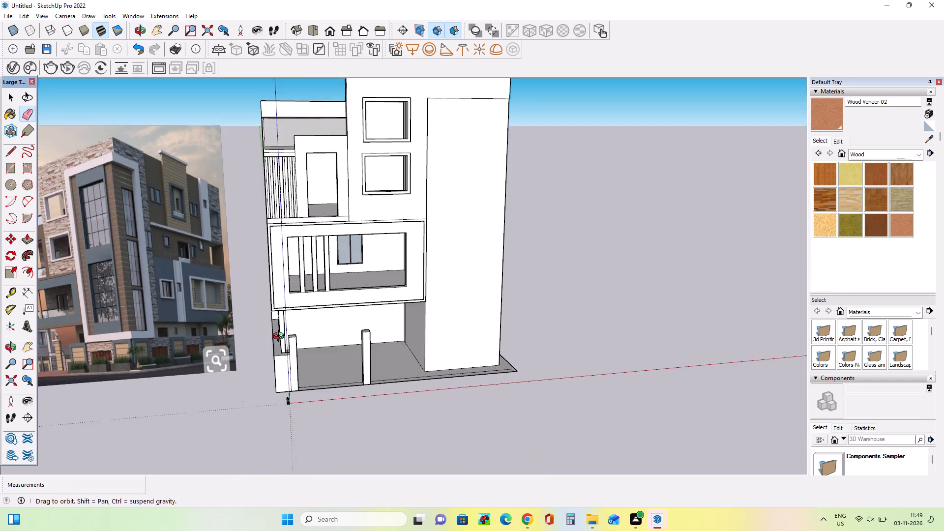
middle_drag(281, 337, 281, 400)
middle_drag(278, 394, 332, 474)
scroll(327, 467, down, 4)
middle_drag(295, 340, 299, 293)
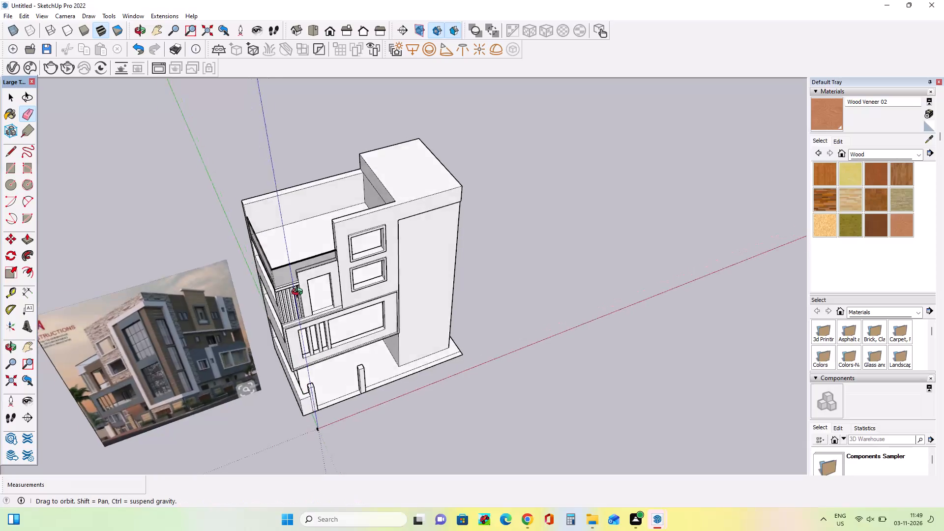
middle_drag(299, 293, 309, 280)
middle_drag(314, 269, 475, 253)
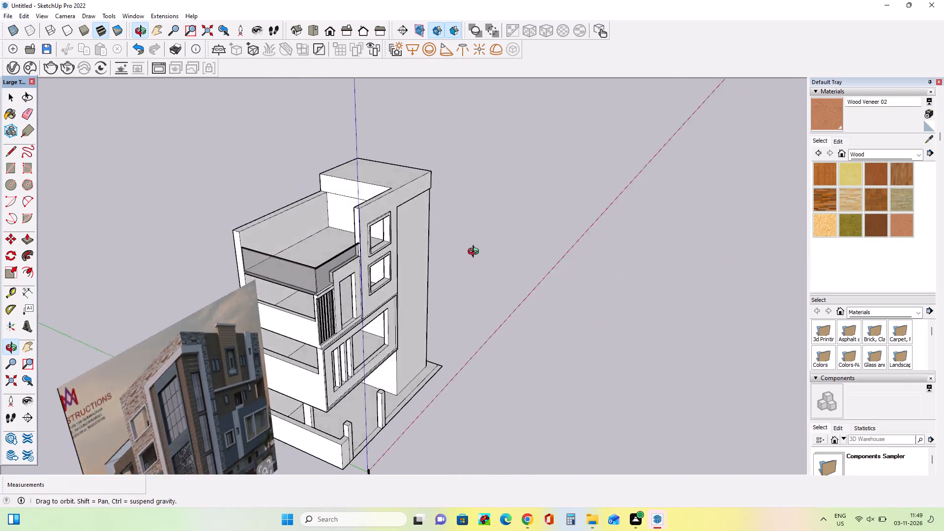
middle_drag(475, 253, 481, 259)
scroll(330, 271, up, 3)
middle_drag(413, 312, 119, 310)
scroll(442, 256, down, 3)
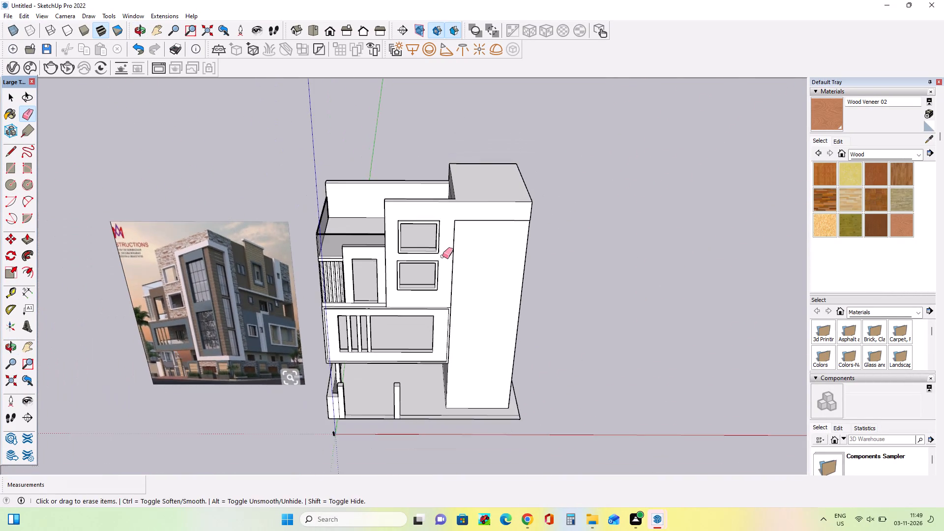
scroll(442, 256, down, 1)
middle_drag(435, 263, 444, 332)
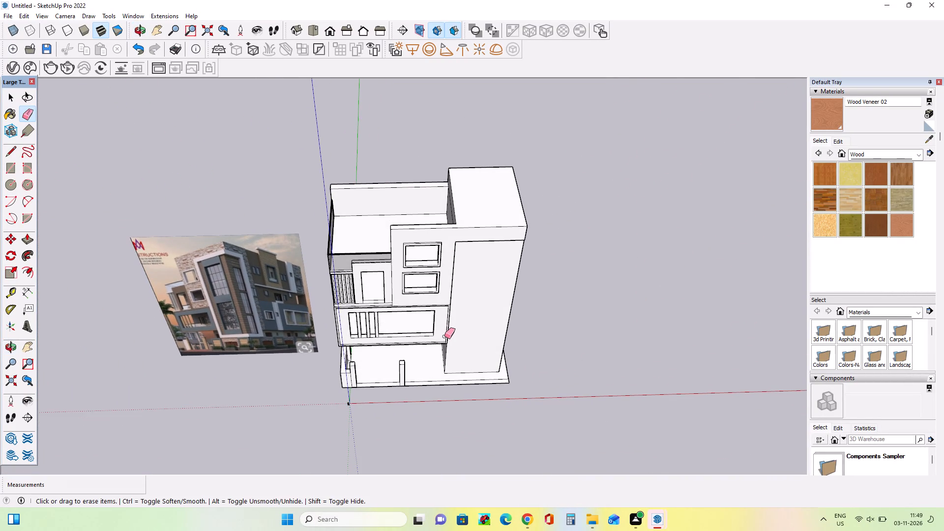
middle_drag(444, 336, 540, 267)
middle_drag(381, 354, 393, 289)
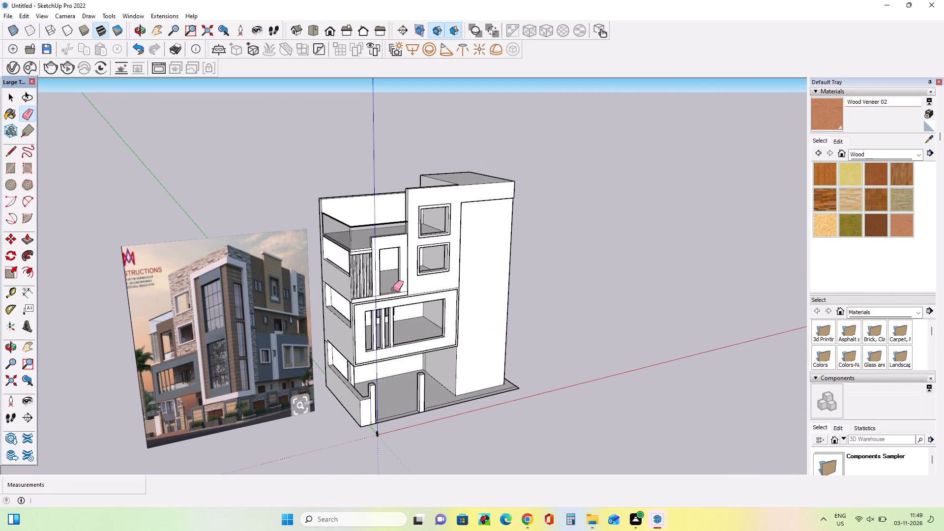
middle_drag(383, 276, 383, 310)
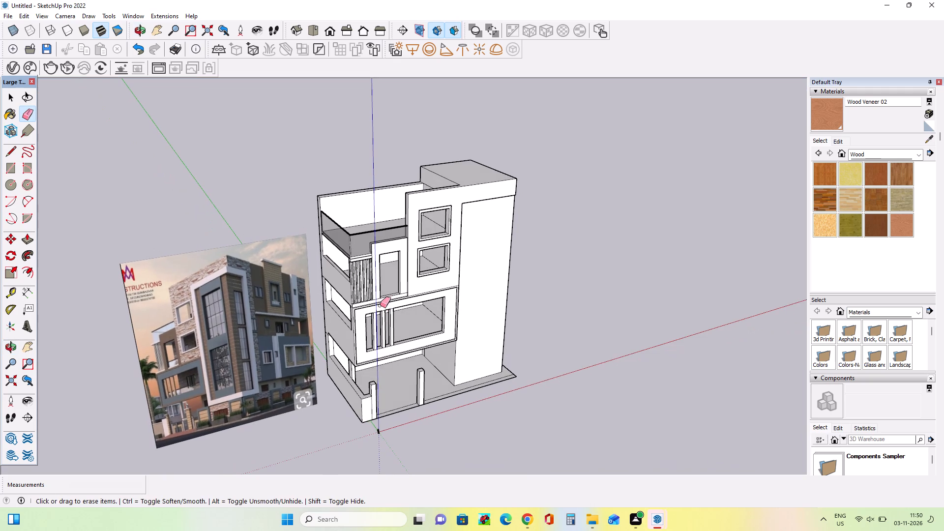
middle_drag(401, 337, 310, 427)
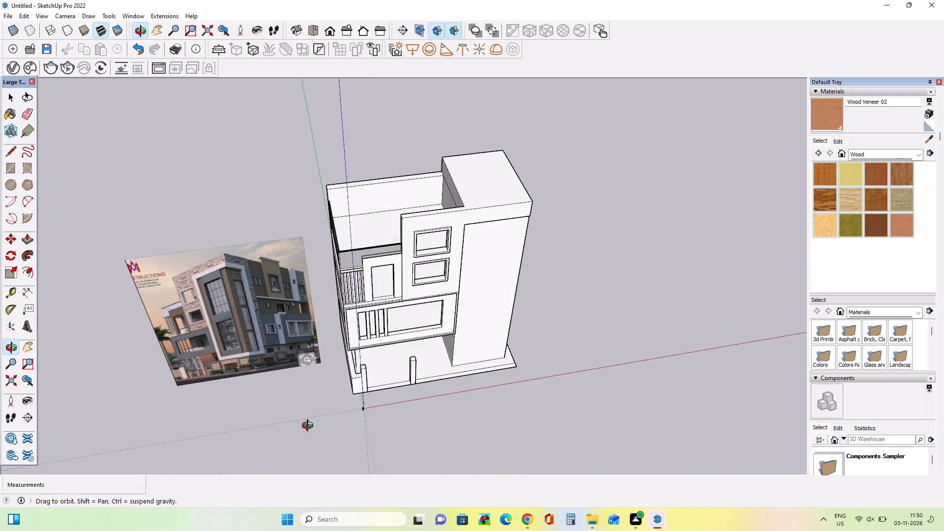
middle_drag(310, 427, 247, 347)
scroll(458, 176, up, 3)
middle_drag(451, 188, 481, 282)
scroll(420, 247, down, 2)
middle_drag(397, 242, 490, 122)
middle_drag(437, 206, 452, 201)
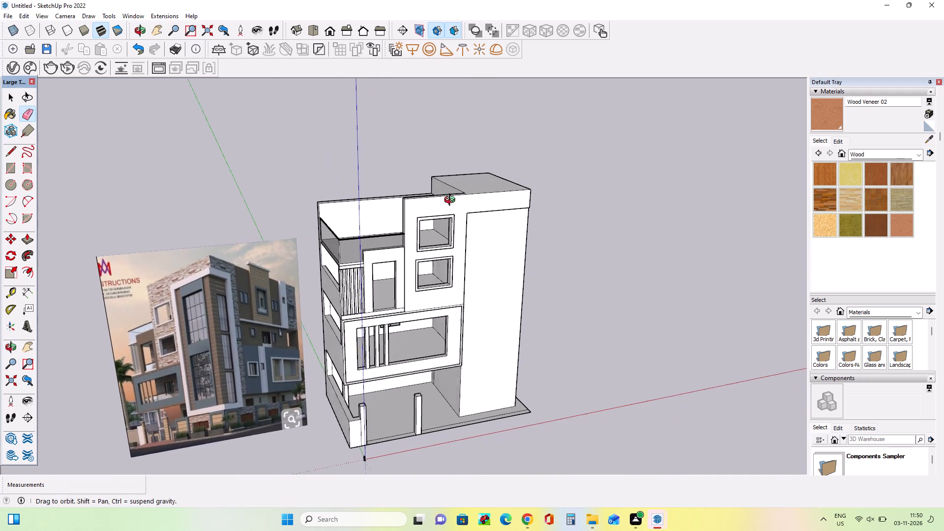
middle_drag(452, 201, 472, 190)
middle_drag(467, 198, 470, 247)
middle_drag(397, 292, 400, 254)
middle_drag(311, 216, 312, 216)
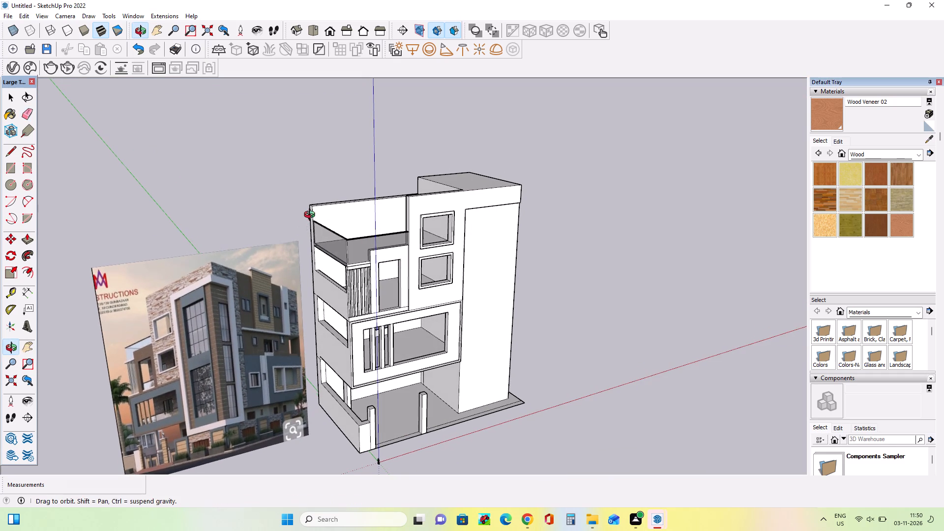
middle_drag(312, 216, 354, 145)
middle_drag(436, 236, 367, 247)
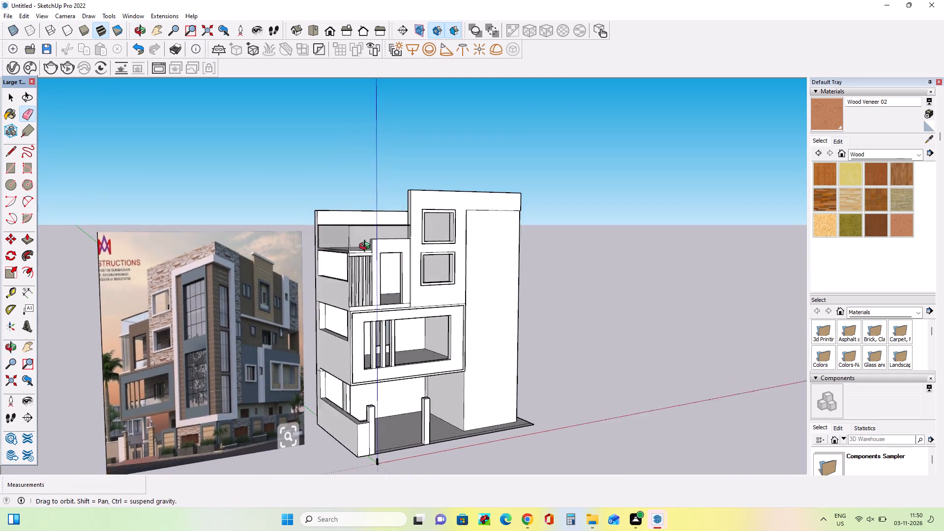
middle_drag(367, 247, 231, 233)
middle_drag(348, 272, 356, 277)
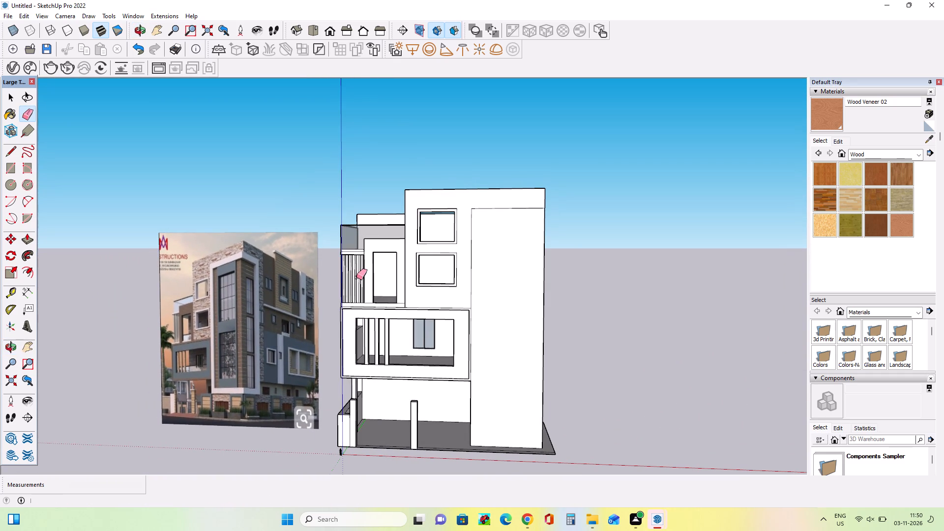
middle_drag(356, 277, 370, 247)
scroll(370, 247, down, 7)
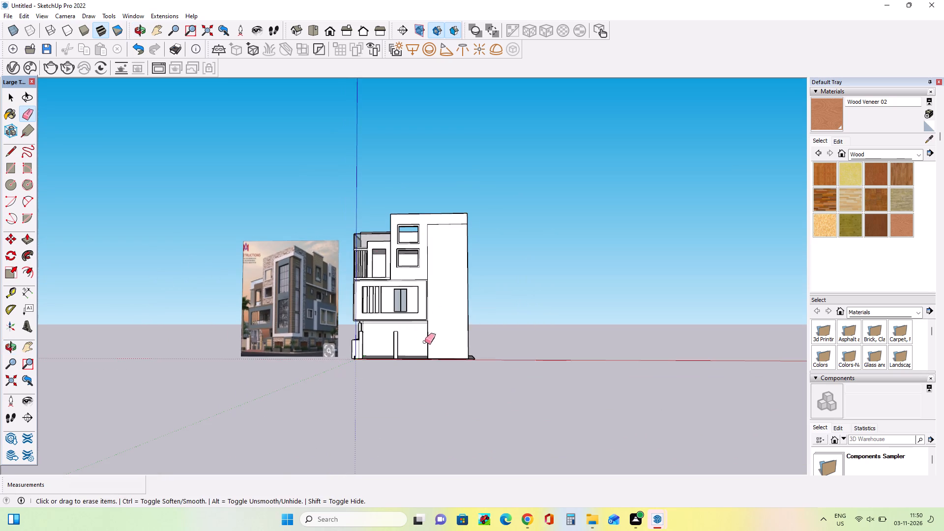
Draw a rectangle about 9' 4" by 5' 6" on the floor's front edge strip, starting at the second gate pillar's base corner.
middle_drag(418, 352, 423, 397)
scroll(398, 341, up, 9)
middle_drag(400, 349, 411, 415)
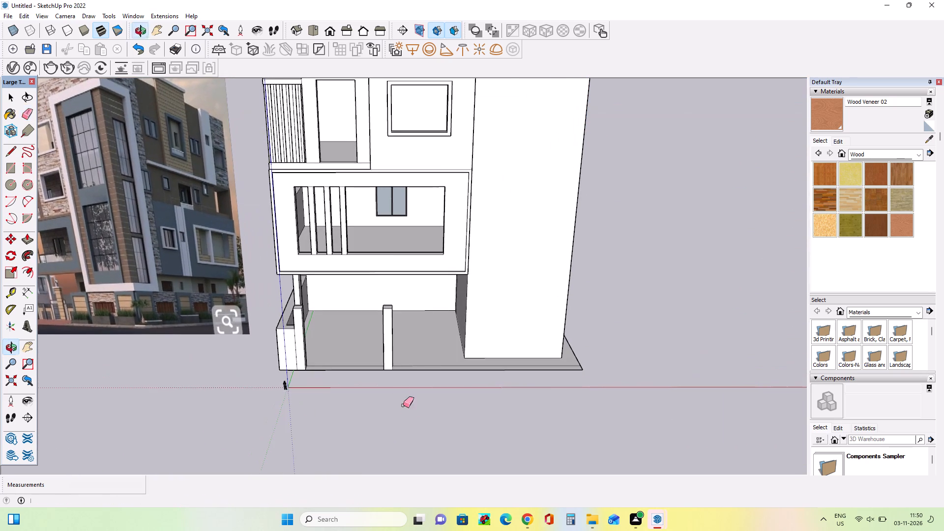
scroll(419, 376, down, 6)
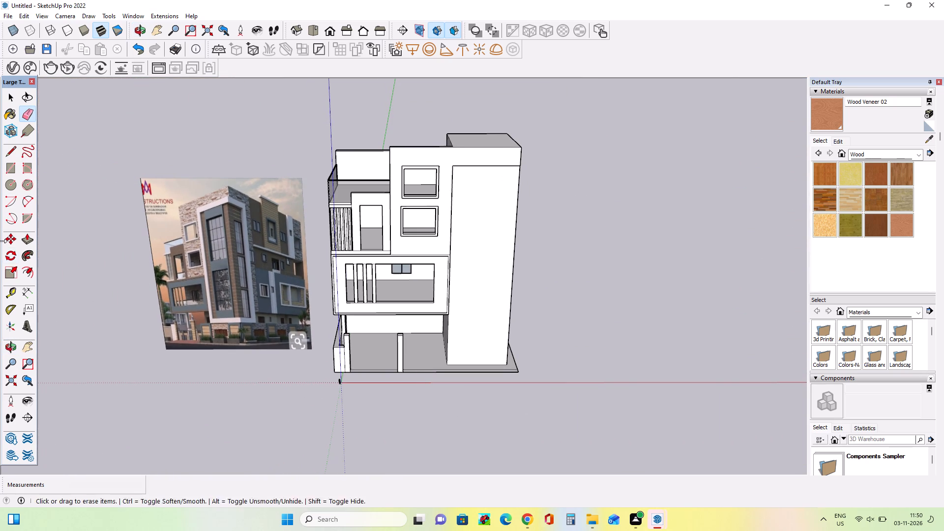
click(10, 168)
middle_drag(321, 393, 324, 420)
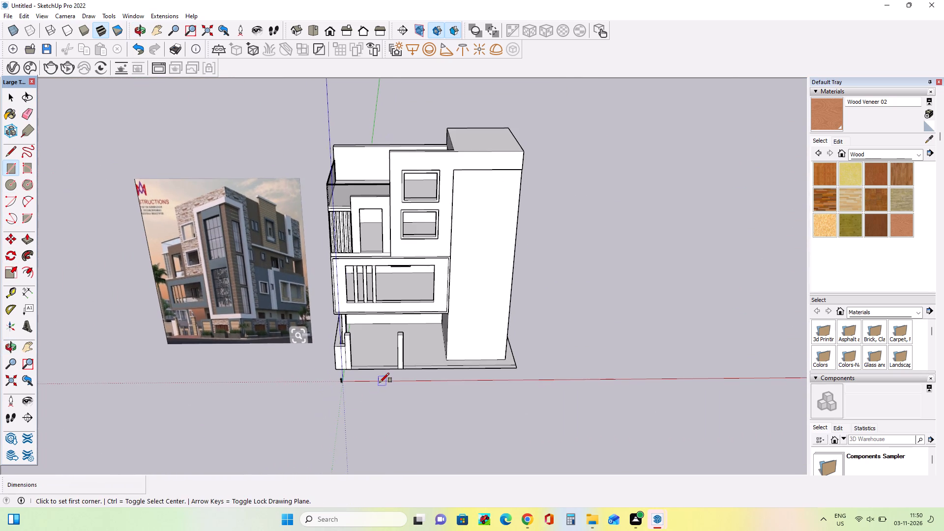
scroll(380, 383, up, 3)
middle_drag(453, 373, 446, 392)
scroll(177, 334, up, 9)
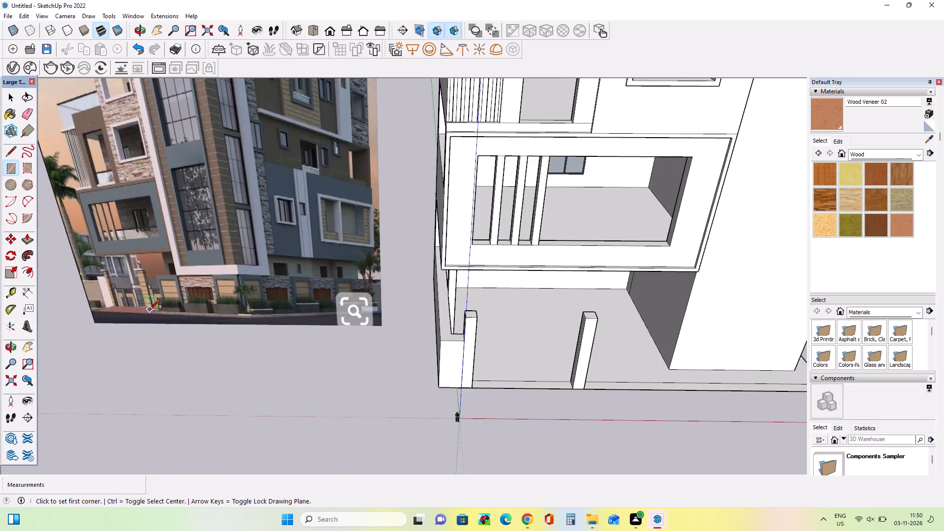
scroll(150, 309, up, 6)
middle_drag(154, 311, 169, 321)
scroll(93, 335, down, 5)
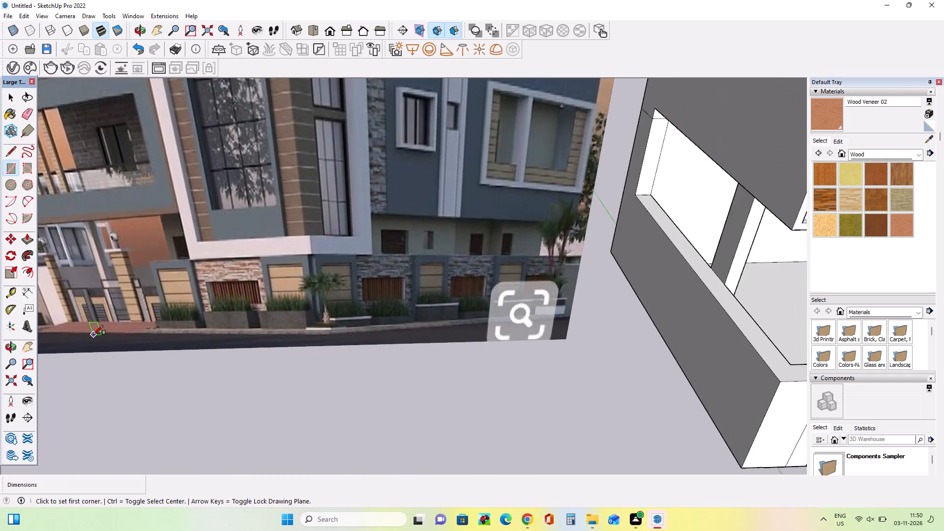
scroll(93, 335, down, 2)
scroll(120, 300, up, 9)
scroll(200, 346, down, 7)
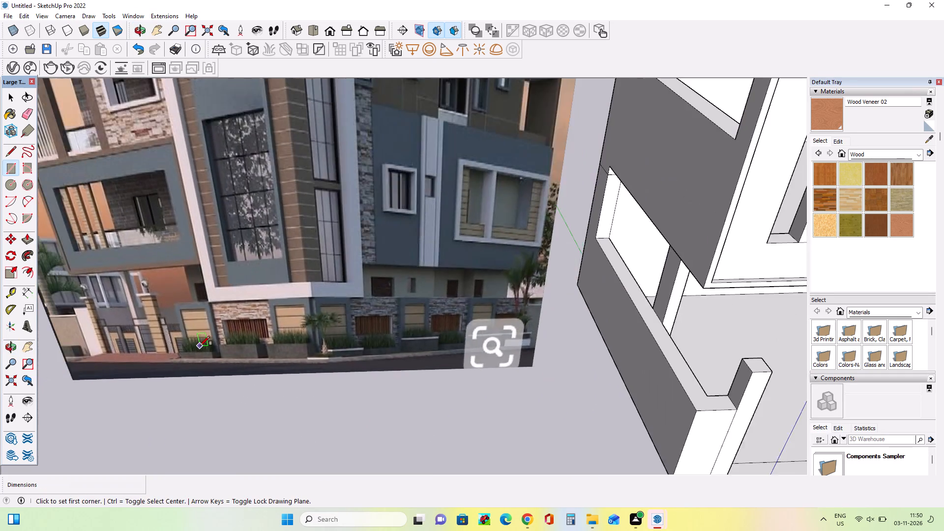
scroll(200, 346, down, 12)
middle_drag(413, 392, 416, 417)
scroll(430, 377, up, 7)
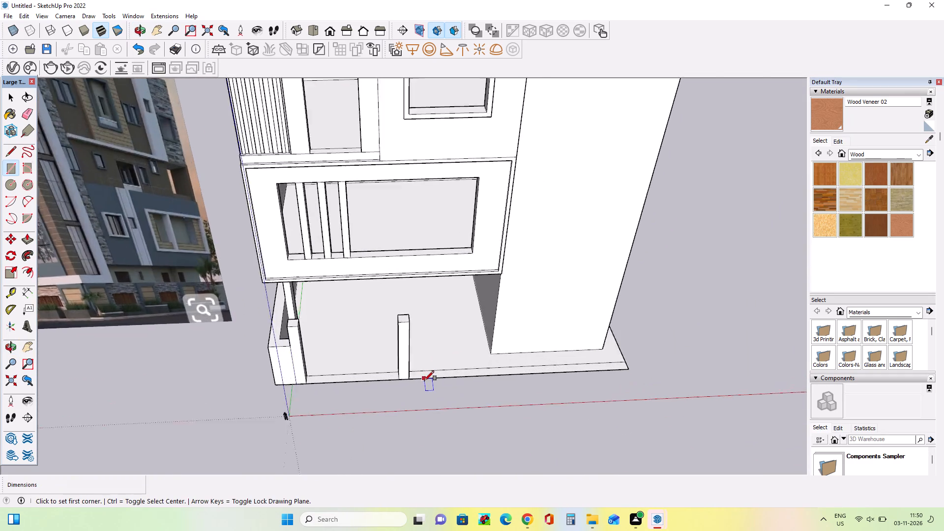
scroll(424, 381, up, 7)
middle_drag(421, 383, 360, 421)
scroll(366, 383, up, 8)
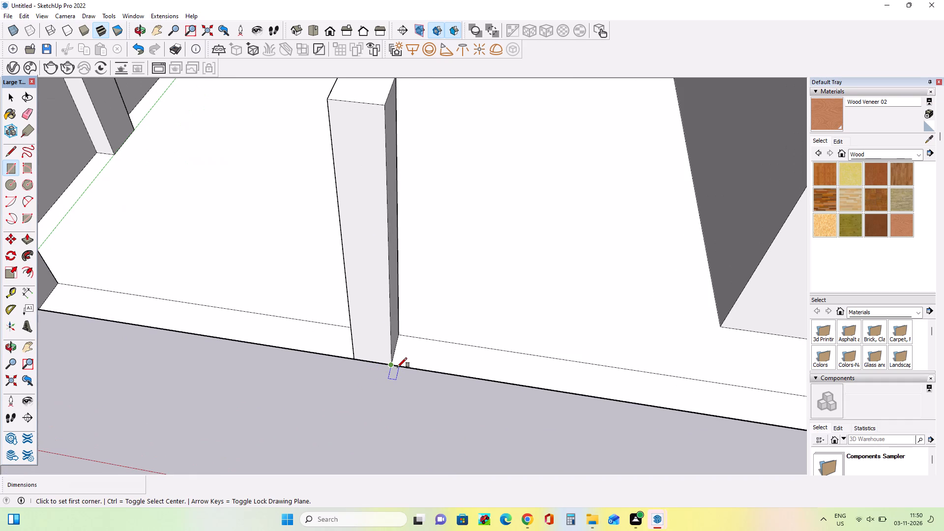
click(394, 364)
click(460, 345)
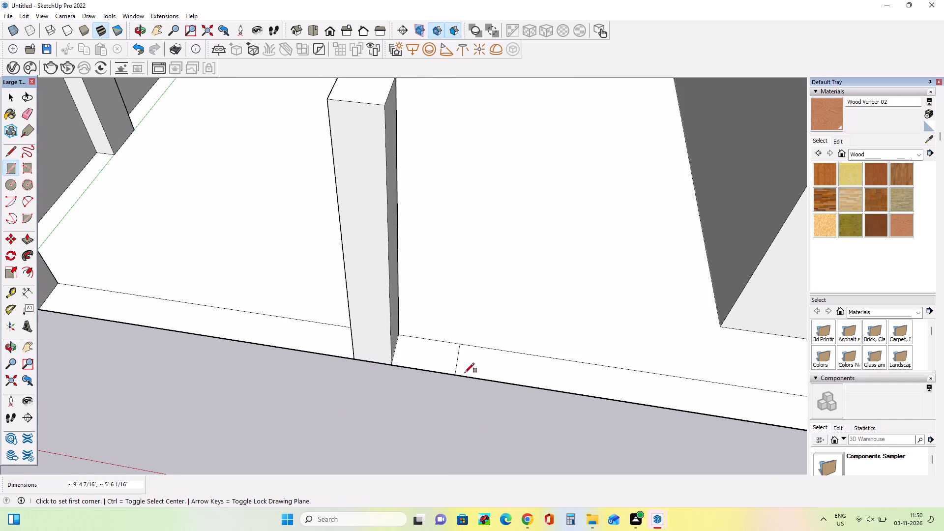
Draw a second rectangle about 5' 6" deep on the front edge strip, adjoining the one beside the second gate pillar.
middle_drag(432, 399, 522, 361)
scroll(522, 361, down, 15)
middle_drag(462, 379, 428, 388)
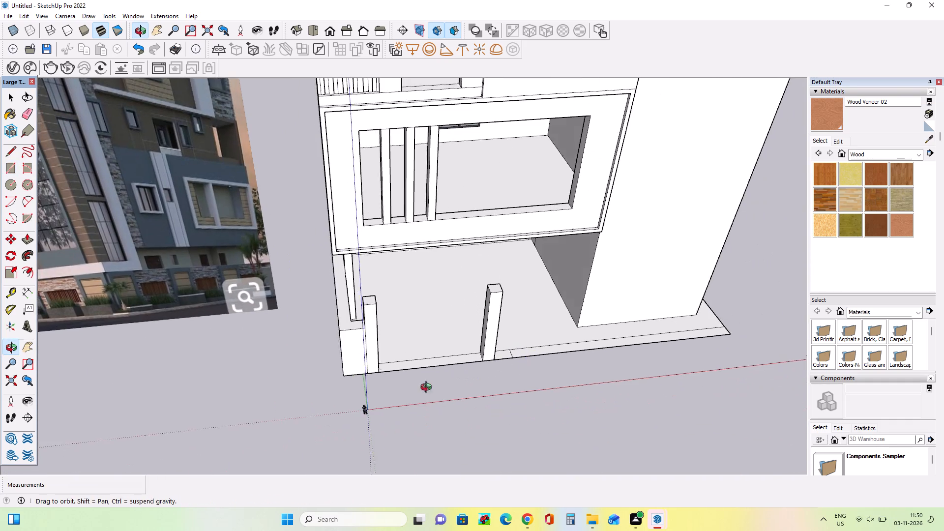
middle_drag(428, 388, 412, 393)
scroll(358, 364, down, 4)
scroll(143, 302, up, 4)
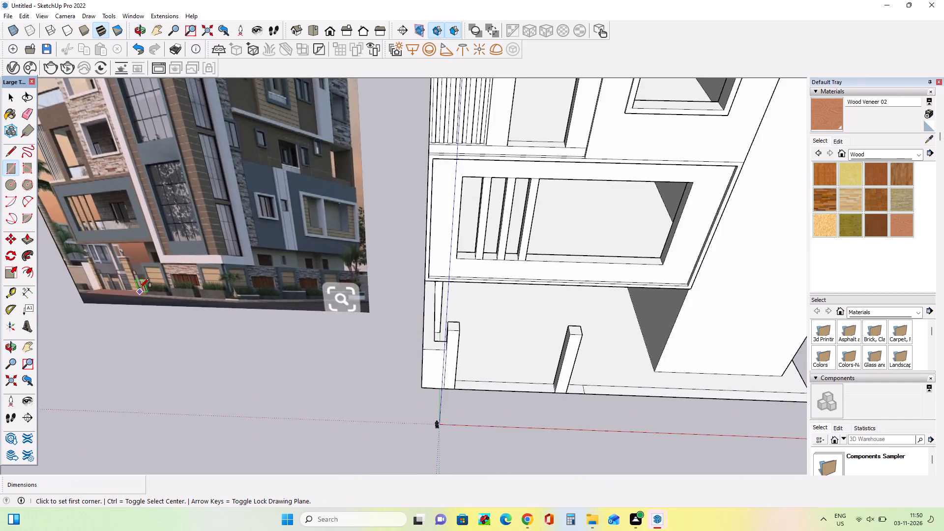
scroll(140, 288, up, 14)
scroll(91, 307, down, 7)
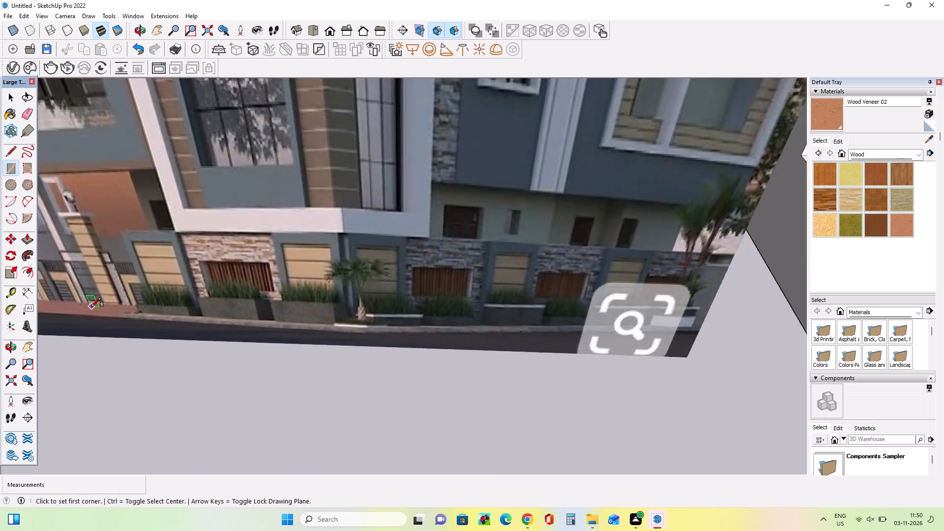
scroll(91, 307, down, 15)
middle_drag(335, 344, 351, 406)
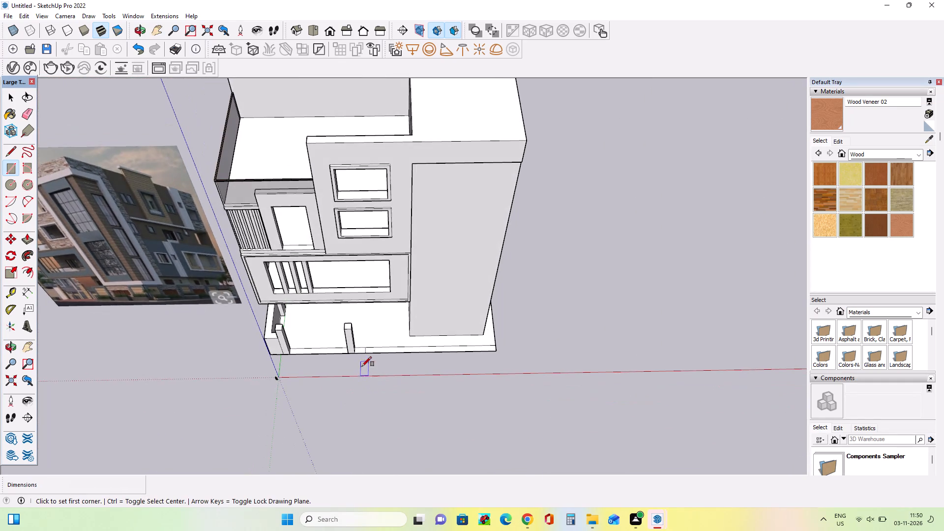
scroll(361, 367, up, 13)
click(371, 339)
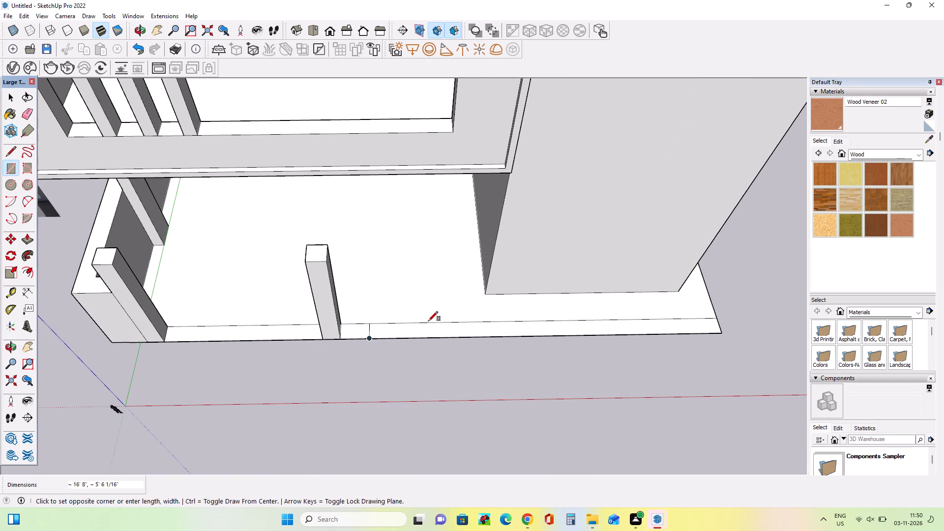
click(440, 323)
Raise the outer of the two front strip rectangles 43' 6 13/16" to match the second gate pillar's top.
scroll(441, 381, down, 10)
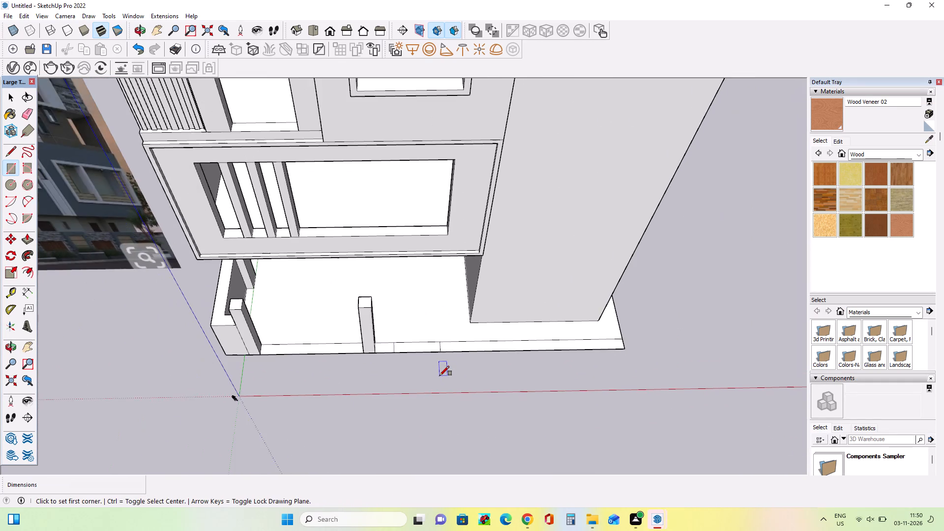
scroll(440, 376, down, 5)
middle_drag(438, 375, 419, 242)
scroll(193, 381, up, 4)
scroll(141, 339, up, 2)
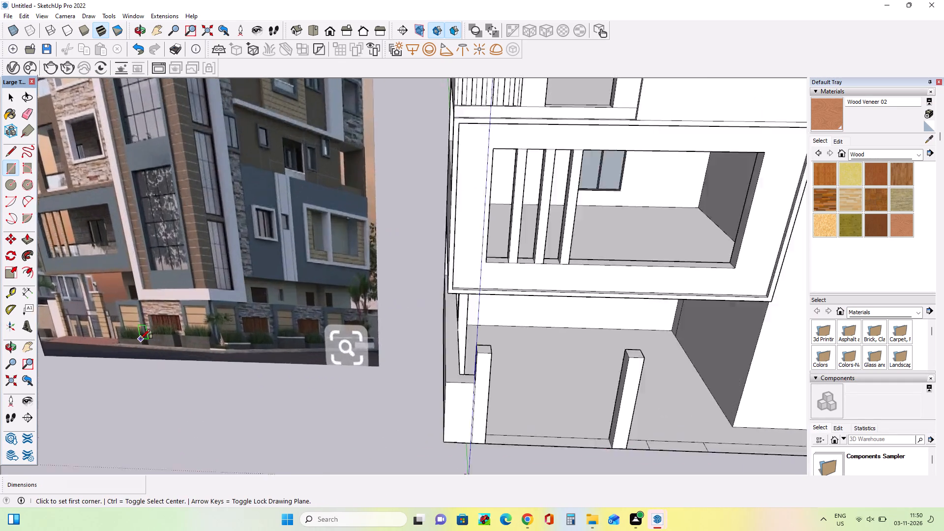
scroll(141, 339, up, 5)
scroll(141, 339, down, 13)
middle_drag(426, 409, 413, 454)
scroll(411, 454, down, 1)
scroll(356, 383, up, 8)
click(29, 235)
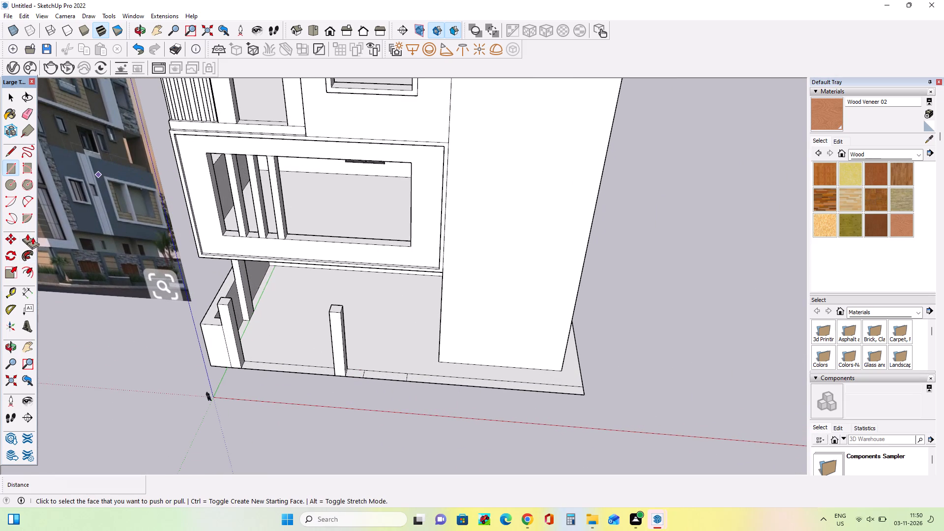
scroll(346, 377, up, 4)
drag(388, 371, 331, 271)
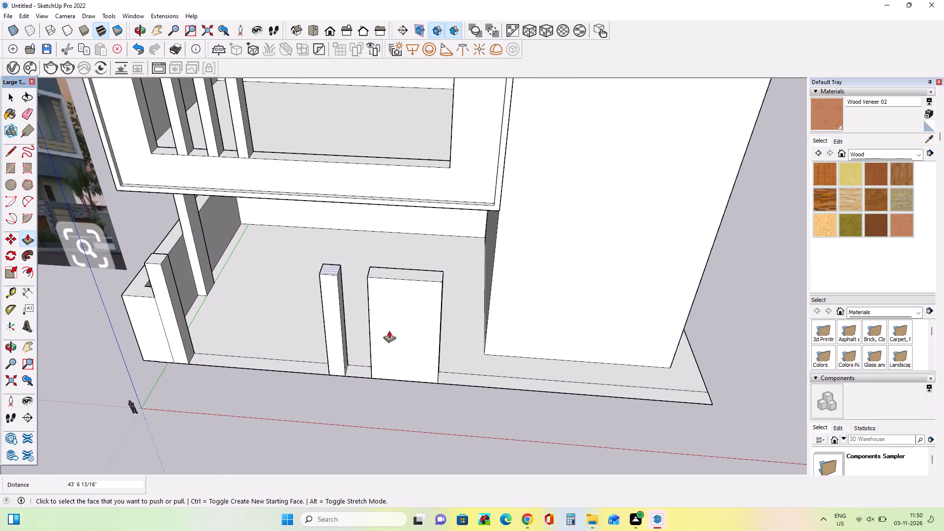
Push the new wall block's side face nearest the second gate pillar inward 11' 3 3/8" to widen the gap.
middle_drag(393, 332, 422, 353)
scroll(426, 355, down, 5)
middle_drag(368, 355, 429, 279)
scroll(419, 275, down, 4)
scroll(454, 300, down, 5)
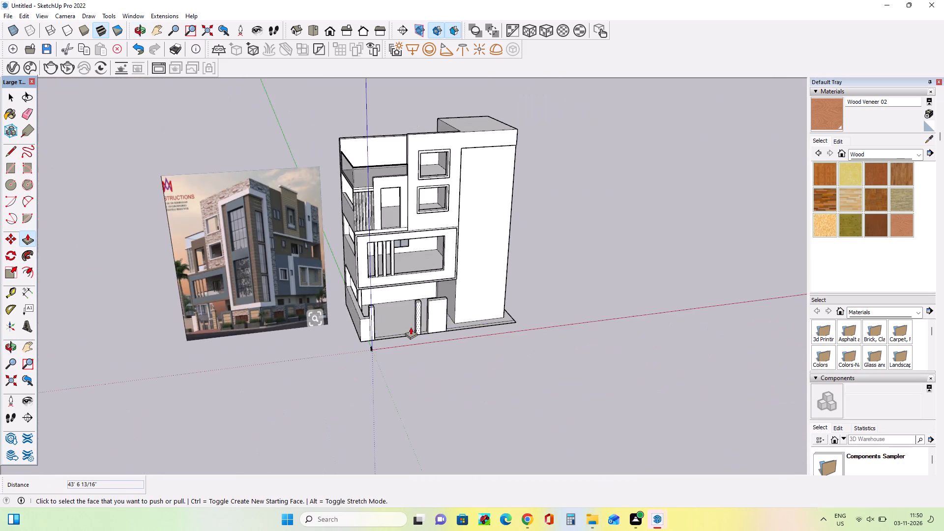
scroll(411, 326, up, 6)
scroll(420, 328, down, 1)
scroll(421, 328, up, 7)
drag(440, 330, 449, 332)
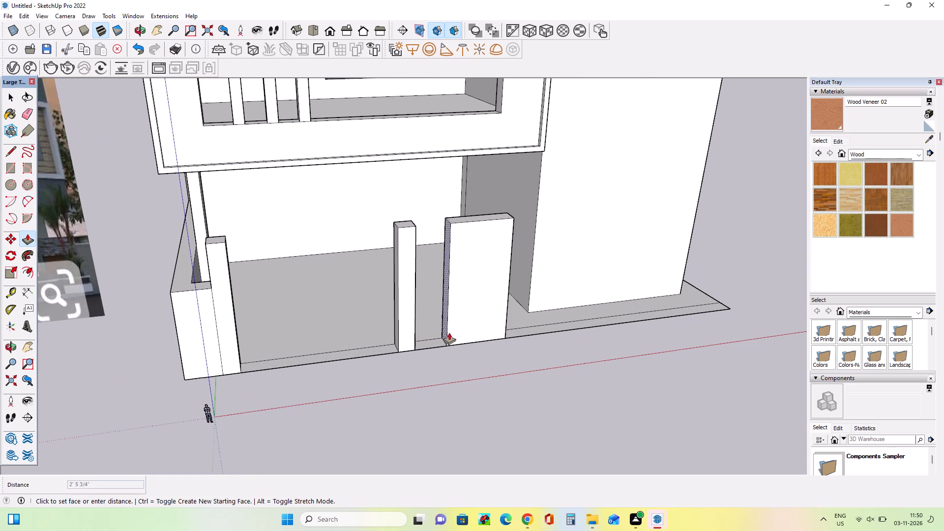
drag(449, 332, 472, 332)
Lower the new wall block's top face below the second gate pillar's top, with a final push of 6' 10 5/8".
middle_drag(497, 359, 319, 424)
scroll(518, 326, down, 10)
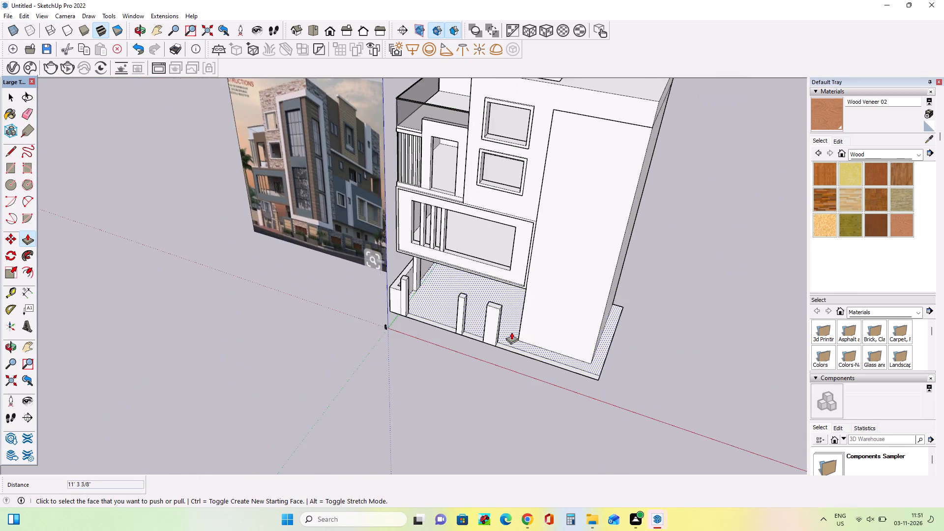
middle_drag(401, 321, 494, 167)
scroll(249, 273, up, 8)
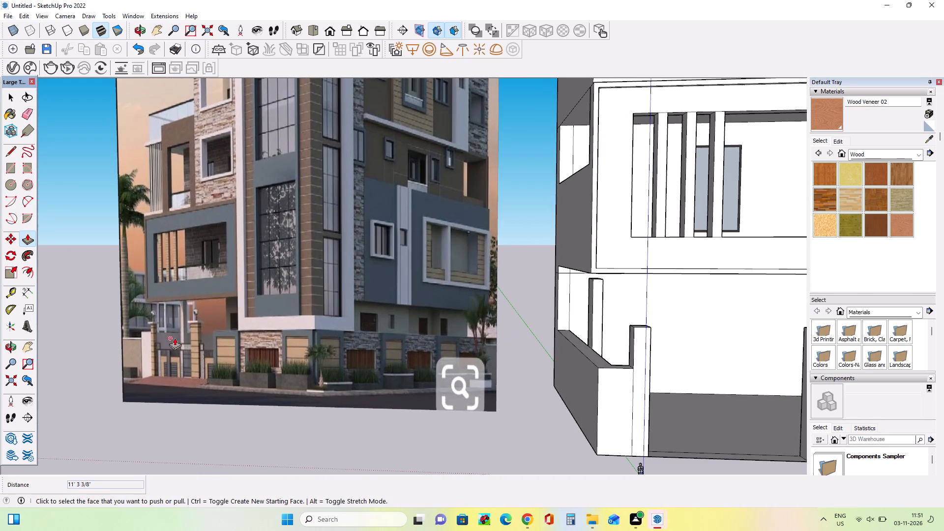
middle_drag(147, 339, 150, 348)
scroll(62, 339, down, 10)
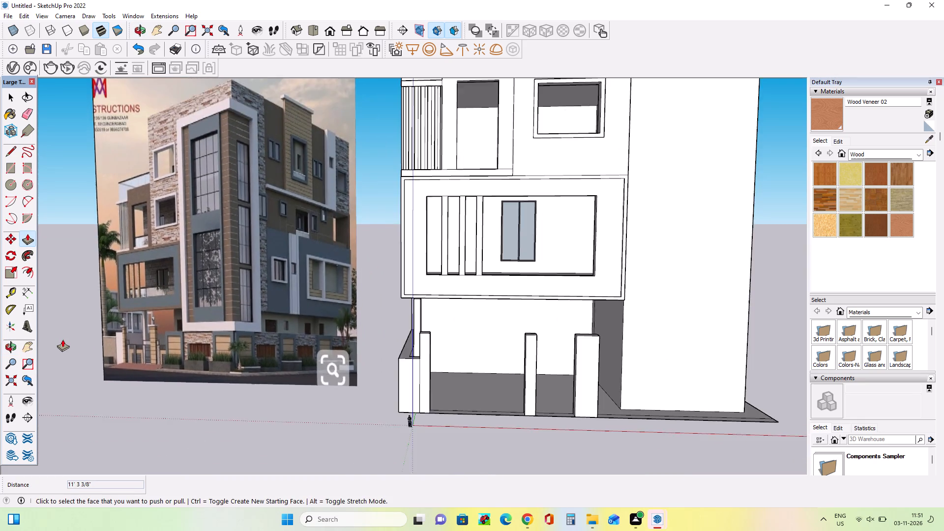
scroll(62, 339, down, 3)
drag(62, 338, 222, 354)
middle_drag(384, 354, 269, 465)
scroll(395, 325, up, 4)
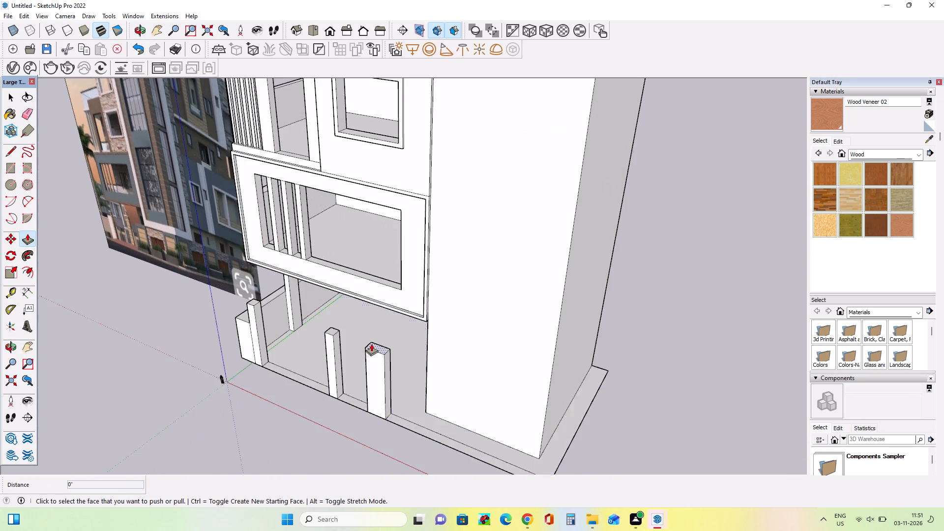
scroll(371, 344, up, 2)
drag(373, 347, 329, 353)
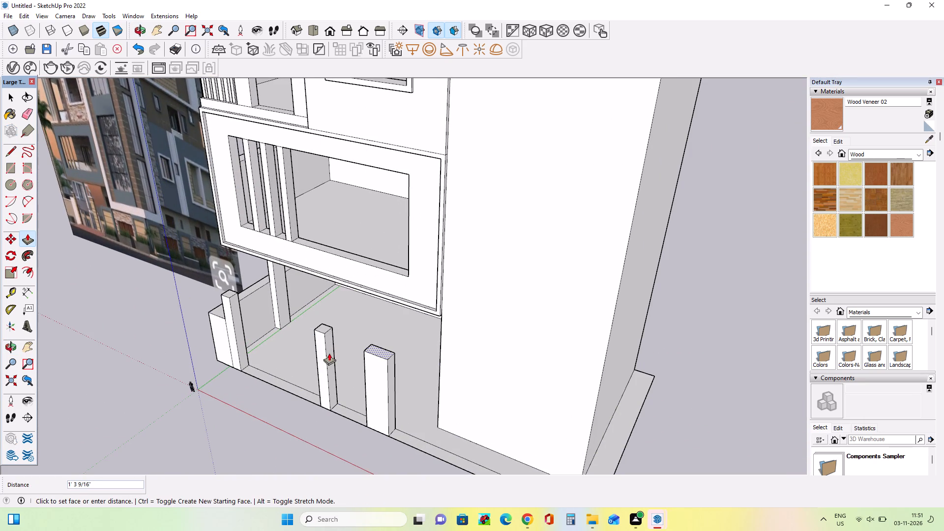
drag(329, 353, 330, 363)
middle_drag(356, 378, 451, 354)
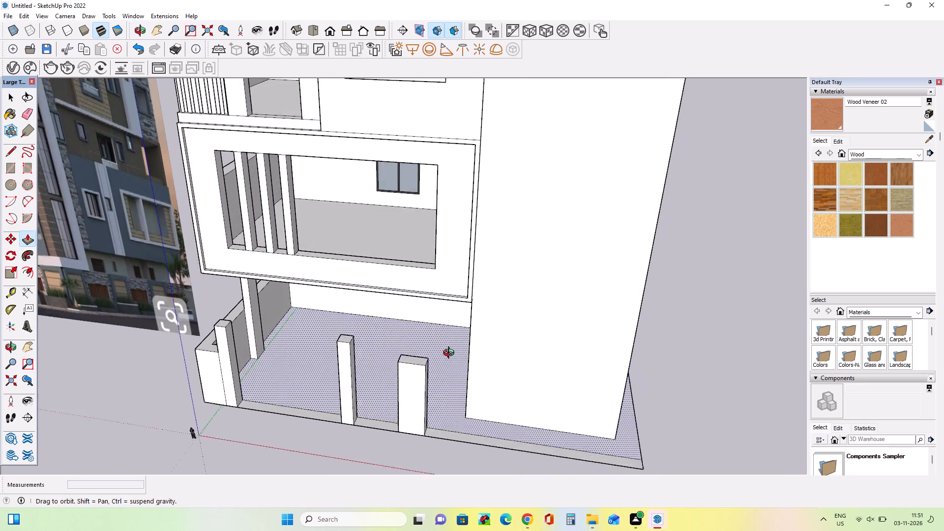
middle_drag(451, 354, 452, 350)
drag(424, 356, 423, 371)
Pull the wall block's side face farthest from the second gate pillar outward 11' 10 1/8" to lengthen the wall.
middle_drag(382, 385, 385, 369)
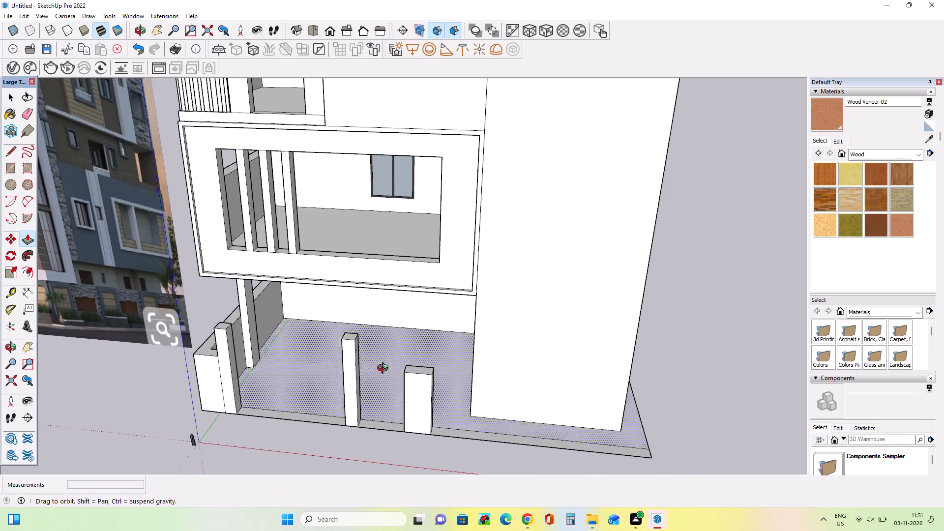
middle_drag(385, 369, 399, 345)
scroll(399, 346, down, 10)
middle_drag(402, 369, 404, 412)
scroll(386, 298, up, 3)
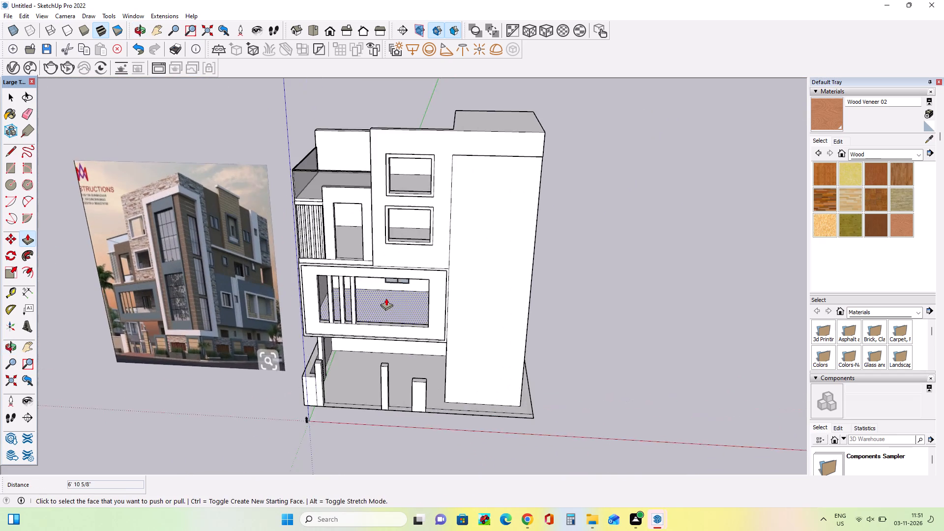
scroll(386, 298, up, 2)
middle_drag(370, 331, 383, 280)
middle_drag(323, 314, 326, 330)
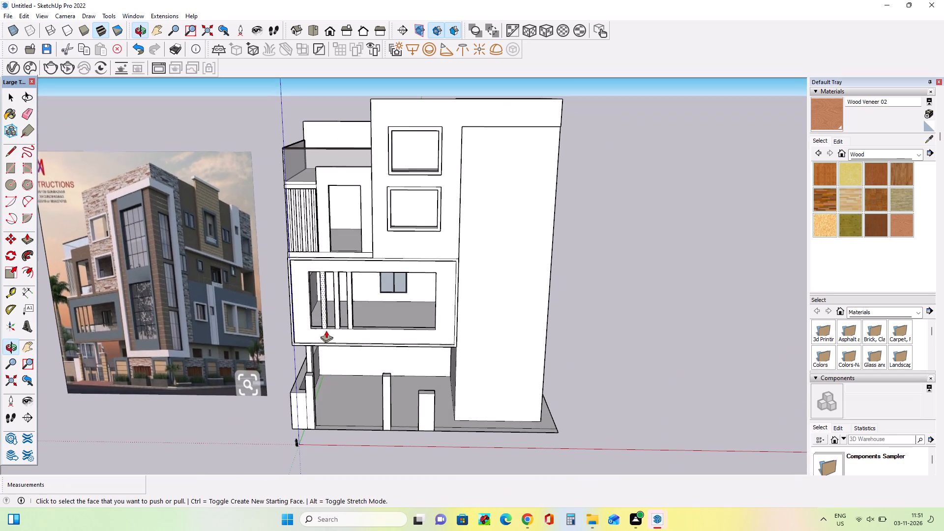
scroll(454, 390, up, 3)
middle_drag(448, 393, 394, 374)
scroll(416, 339, down, 3)
middle_drag(422, 352, 420, 356)
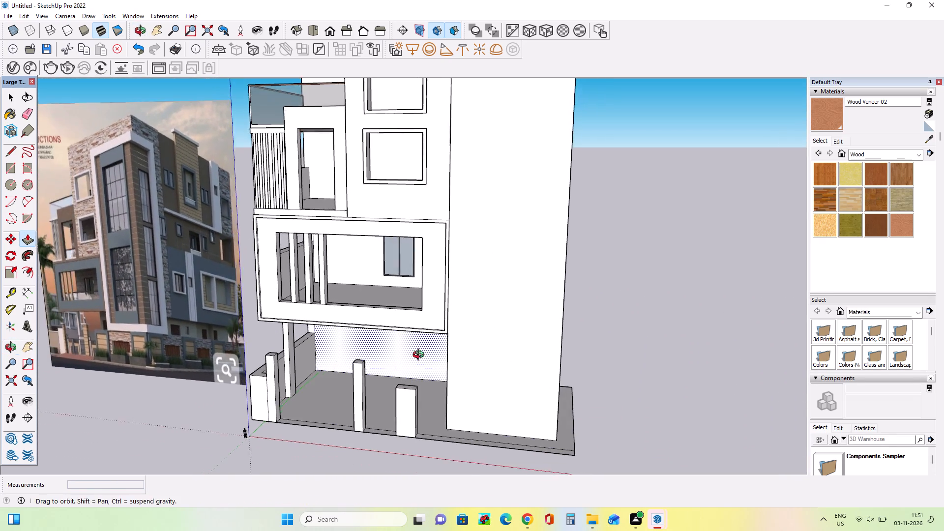
middle_drag(420, 356, 281, 363)
scroll(399, 411, up, 4)
drag(373, 421, 387, 437)
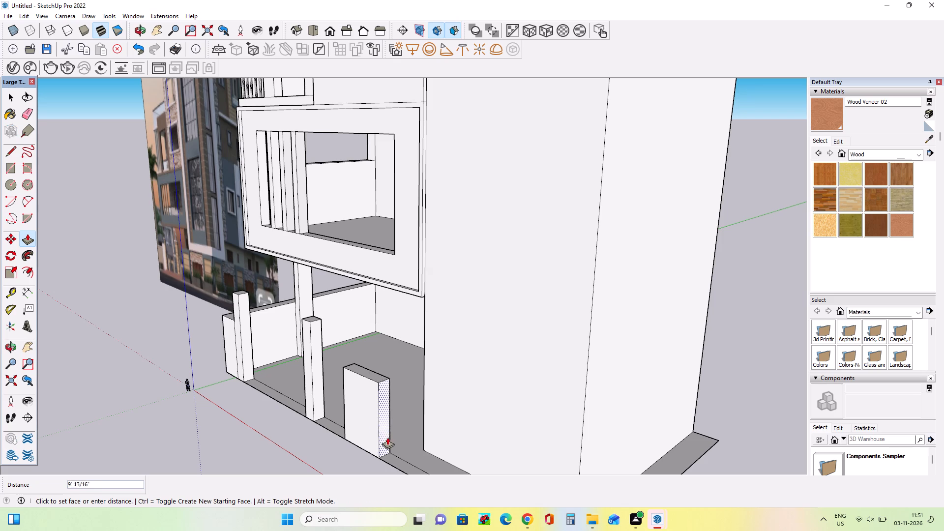
drag(387, 437, 391, 439)
Examine the front wall block and gate pillars from several angles and compare them with the compound wall in the reference image.
middle_drag(265, 406, 420, 371)
scroll(420, 371, down, 9)
middle_drag(423, 370, 435, 400)
scroll(398, 342, up, 4)
middle_drag(400, 345, 412, 374)
scroll(332, 340, down, 4)
middle_drag(305, 328, 305, 325)
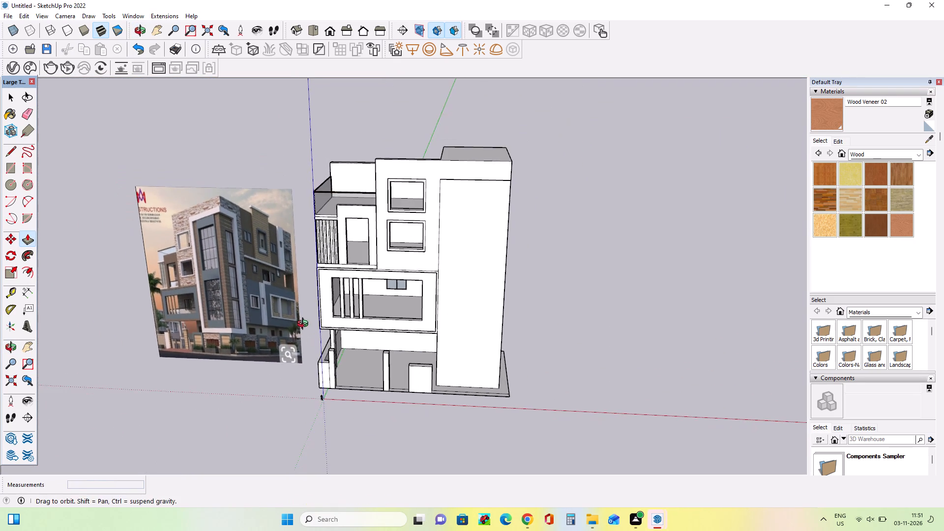
middle_drag(305, 325, 325, 262)
scroll(188, 355, up, 13)
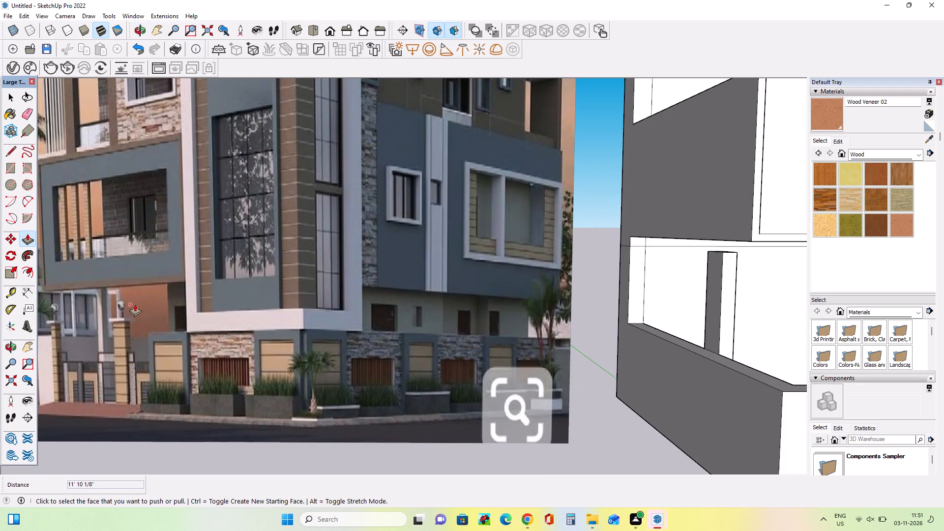
scroll(157, 316, down, 14)
middle_drag(451, 378, 450, 414)
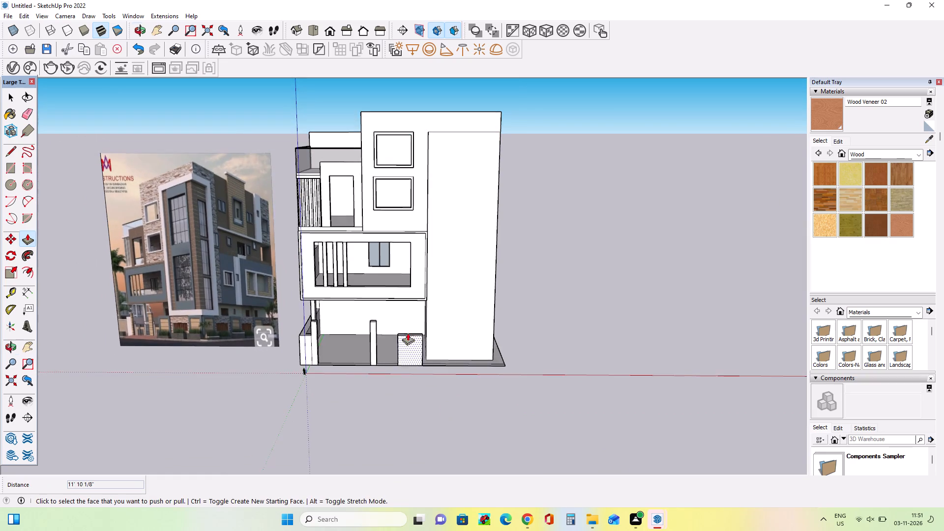
scroll(405, 326, up, 9)
middle_drag(449, 363, 466, 394)
scroll(466, 394, down, 14)
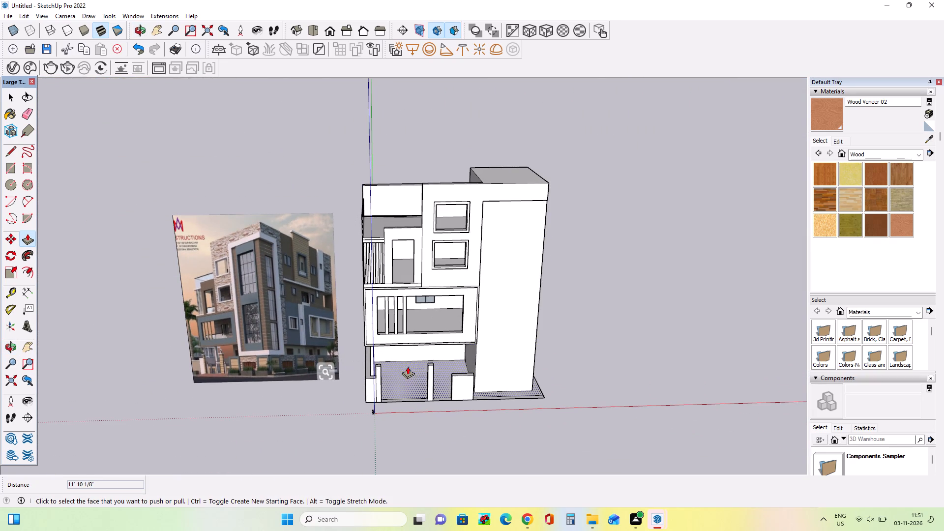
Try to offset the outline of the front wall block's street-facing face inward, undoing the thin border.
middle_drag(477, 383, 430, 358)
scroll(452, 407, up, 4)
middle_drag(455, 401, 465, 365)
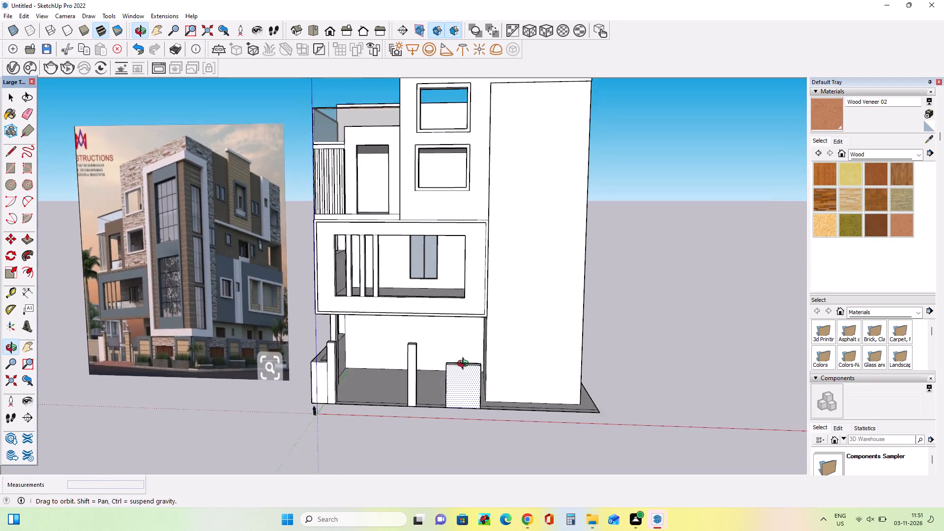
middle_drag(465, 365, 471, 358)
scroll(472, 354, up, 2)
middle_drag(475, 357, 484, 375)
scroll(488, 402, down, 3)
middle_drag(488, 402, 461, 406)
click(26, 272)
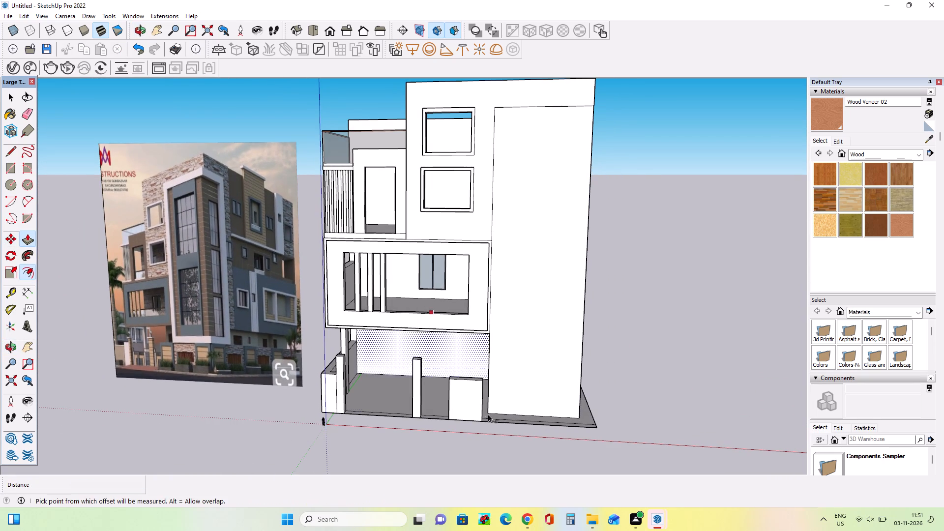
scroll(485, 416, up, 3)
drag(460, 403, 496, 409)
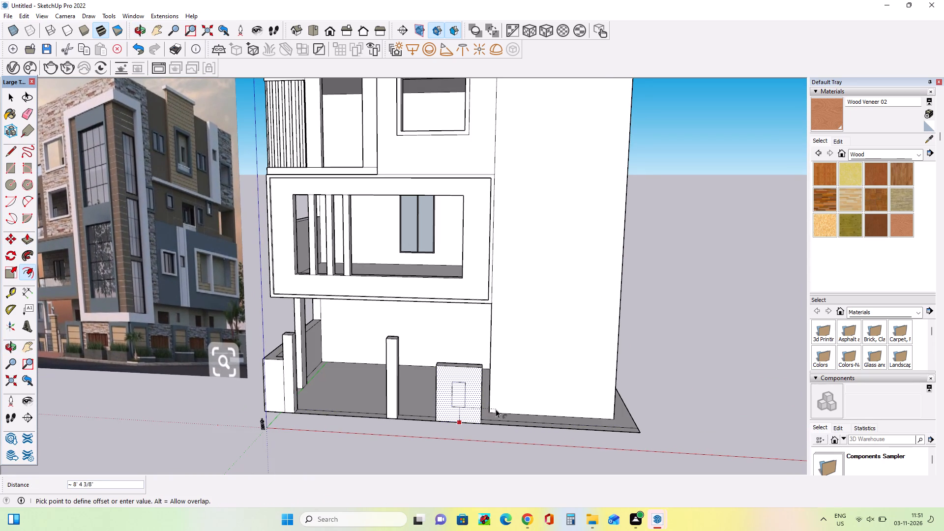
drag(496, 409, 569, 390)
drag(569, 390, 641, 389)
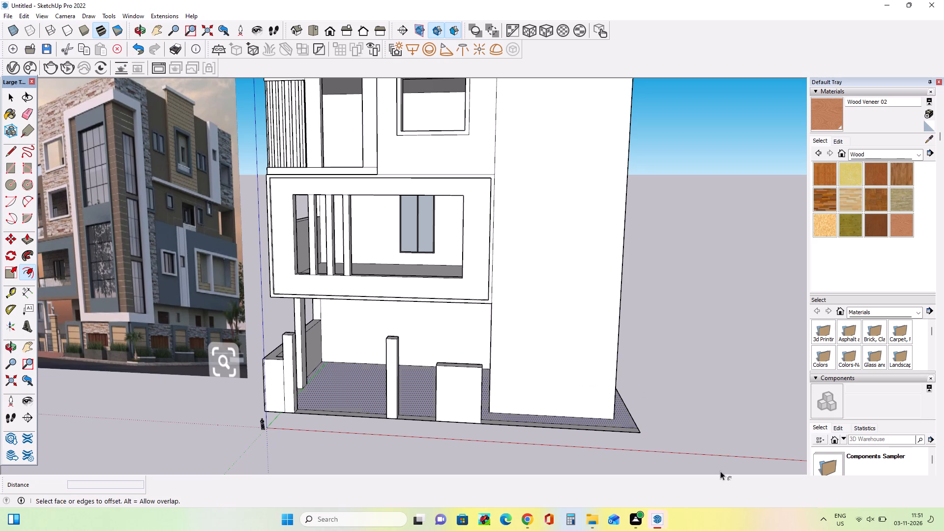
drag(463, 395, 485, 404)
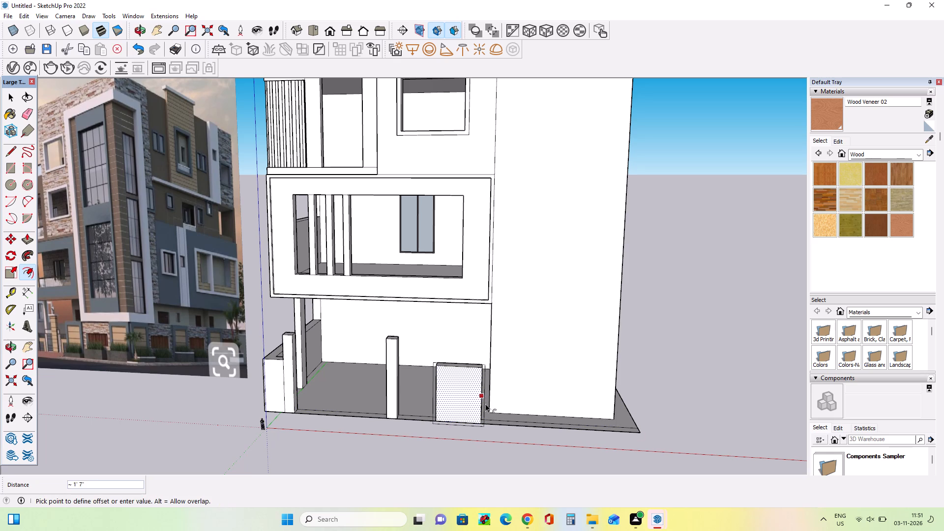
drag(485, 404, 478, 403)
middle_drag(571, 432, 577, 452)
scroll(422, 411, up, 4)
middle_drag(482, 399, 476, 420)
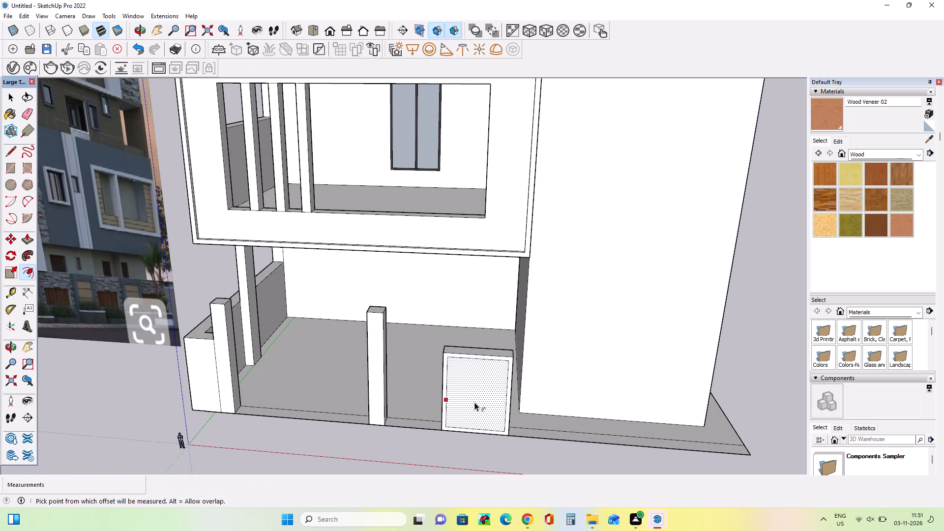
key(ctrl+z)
Offset the outline of the wall block's front face inward about 2' 4 3/4" to form a wider border.
drag(474, 402, 491, 403)
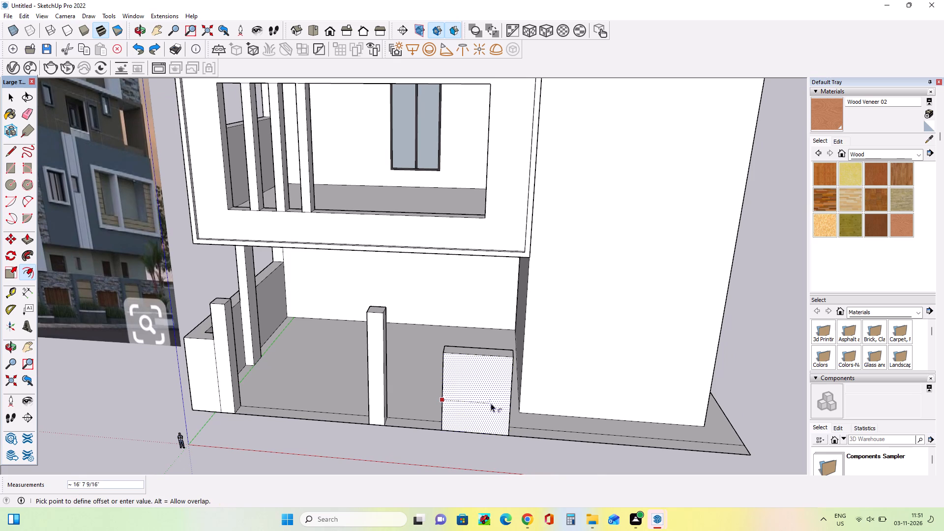
drag(491, 403, 449, 407)
Push the inner panel of the wall block's front face back 1' 3/16" so it is recessed behind its border.
middle_drag(505, 422, 542, 402)
scroll(542, 402, down, 5)
middle_drag(543, 401, 548, 386)
scroll(508, 383, up, 4)
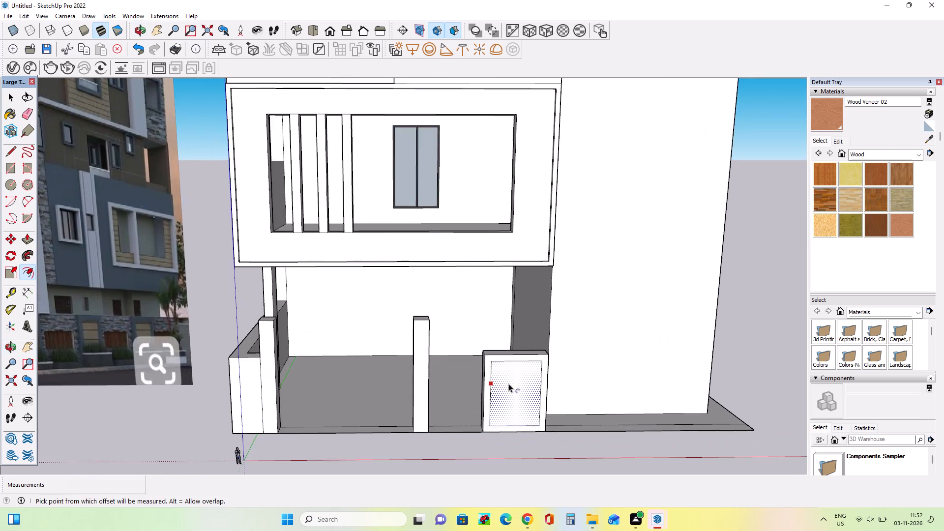
middle_drag(508, 383, 495, 412)
scroll(525, 416, down, 3)
middle_drag(519, 418, 516, 407)
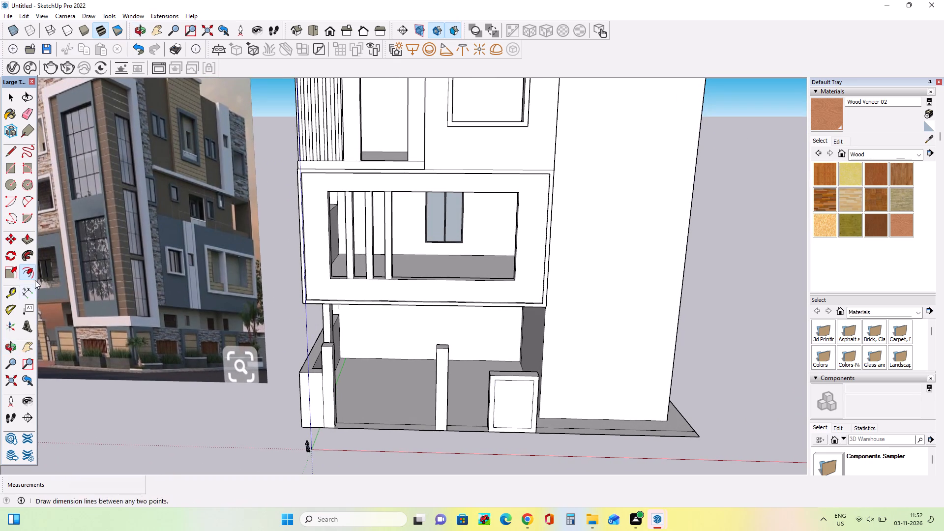
click(27, 237)
scroll(489, 402, up, 3)
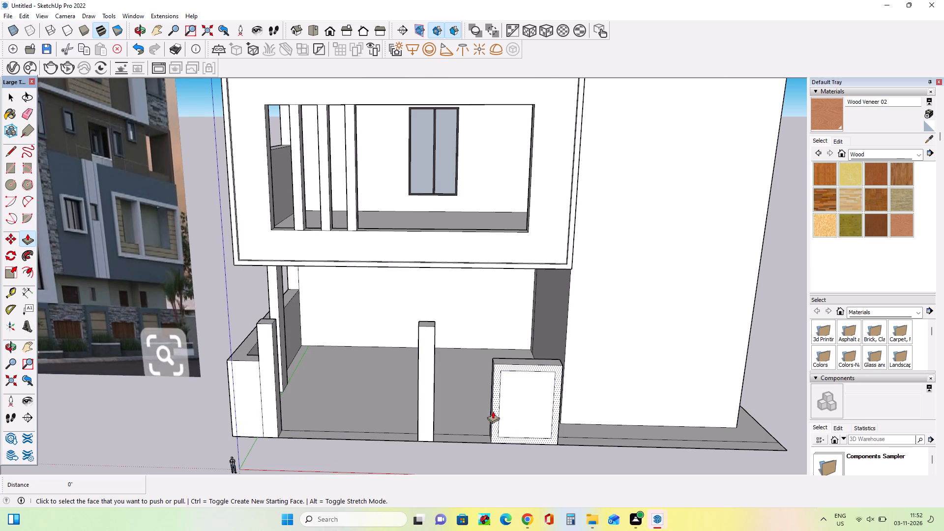
click(493, 411)
middle_drag(558, 420, 344, 442)
scroll(381, 420, up, 4)
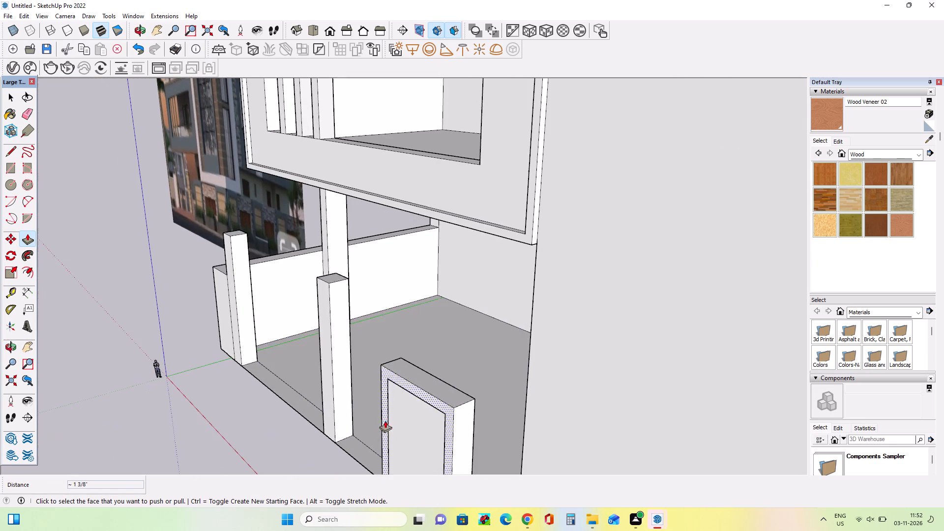
middle_drag(400, 405, 435, 373)
click(442, 399)
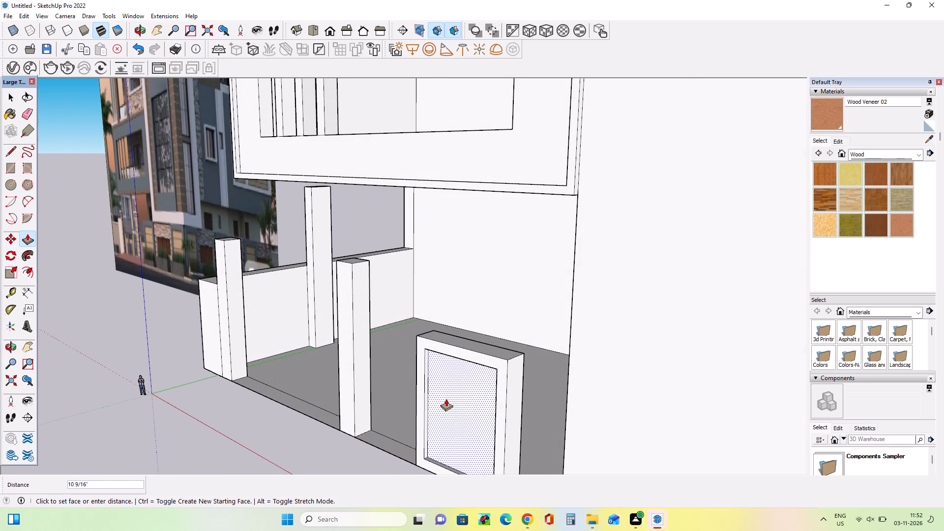
Draw two vertical lines from the recessed panel's lower corners down to the wall block's bottom edge, about 2' 4 3/4" each.
middle_drag(368, 417, 459, 422)
scroll(451, 407, down, 8)
middle_drag(477, 417, 533, 374)
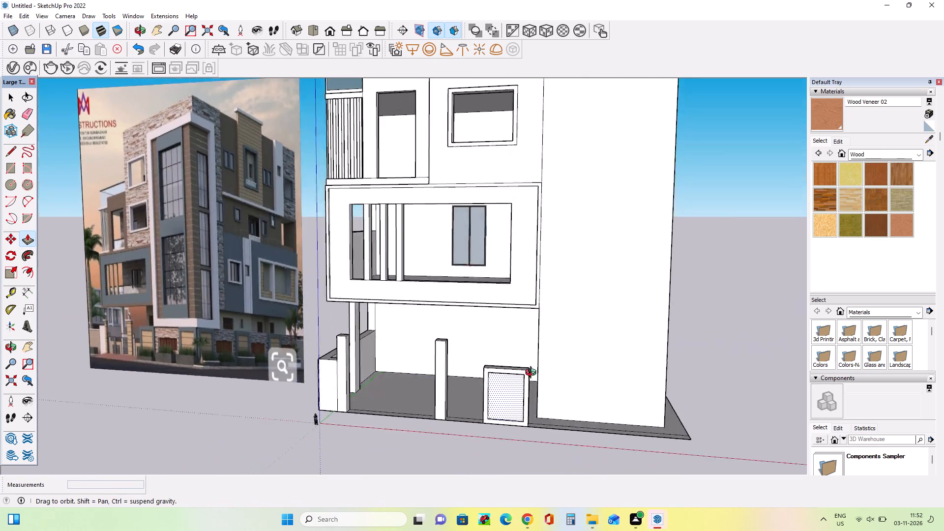
middle_drag(533, 374, 563, 349)
scroll(553, 395, up, 5)
middle_drag(544, 432, 540, 380)
scroll(501, 403, up, 4)
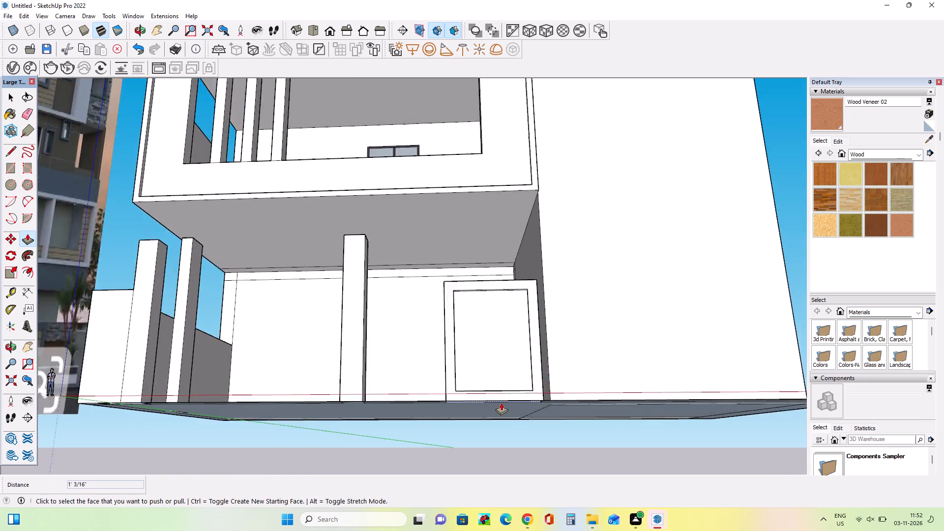
middle_drag(505, 405, 510, 445)
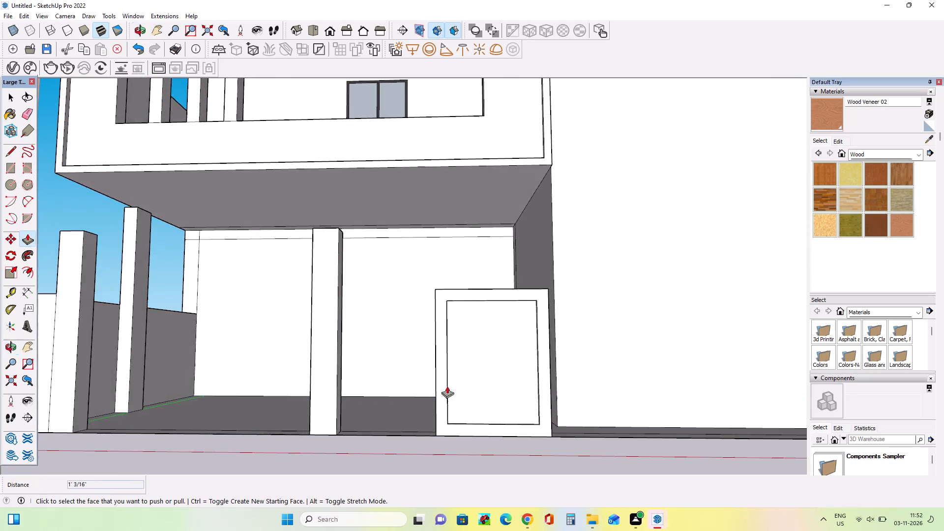
scroll(430, 362, down, 4)
middle_drag(498, 382, 515, 447)
click(11, 151)
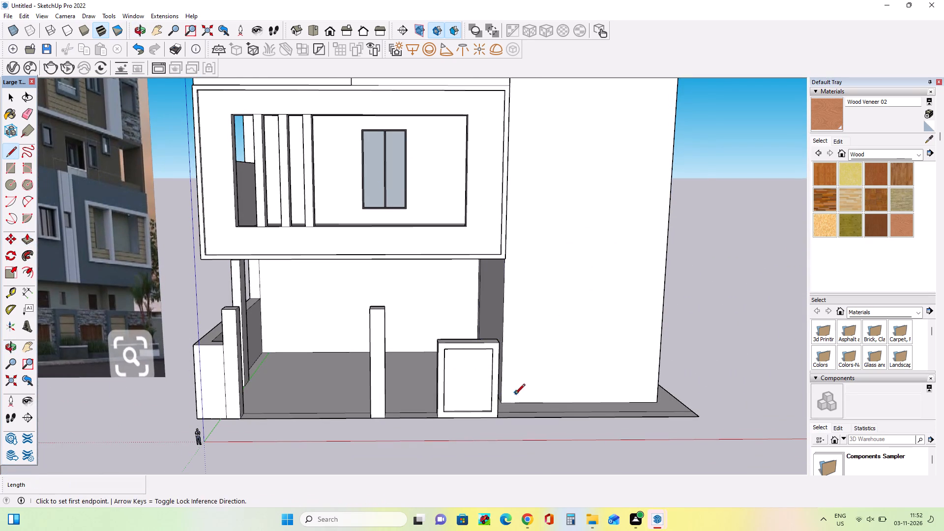
scroll(515, 395, up, 4)
middle_drag(441, 410, 441, 425)
scroll(413, 426, up, 7)
click(402, 423)
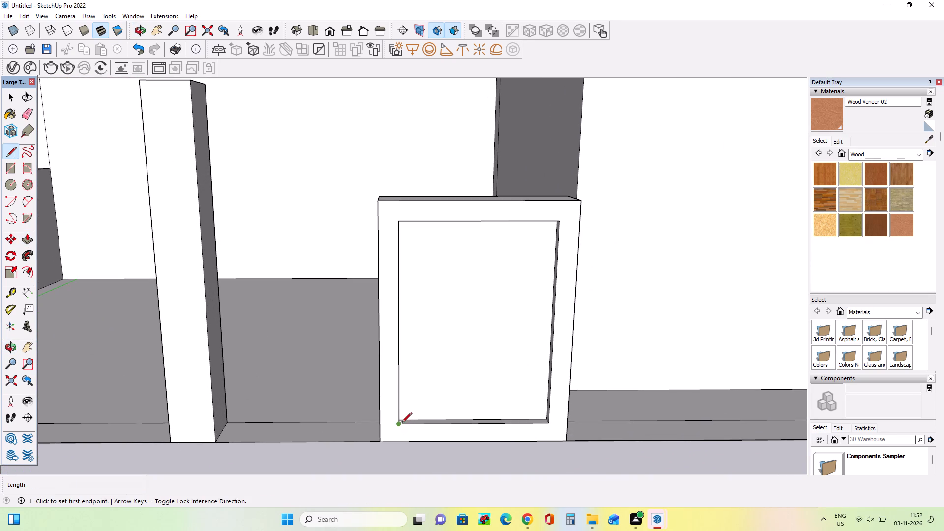
click(398, 442)
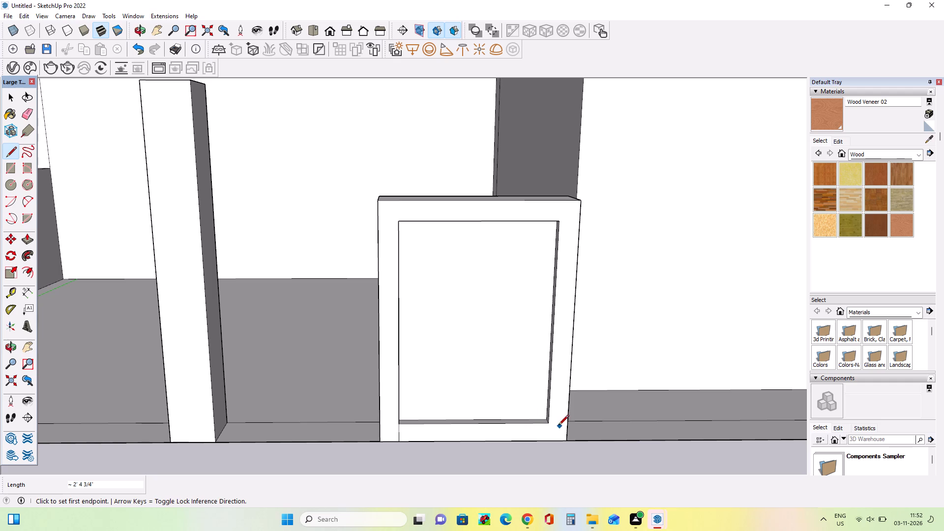
click(549, 424)
click(549, 442)
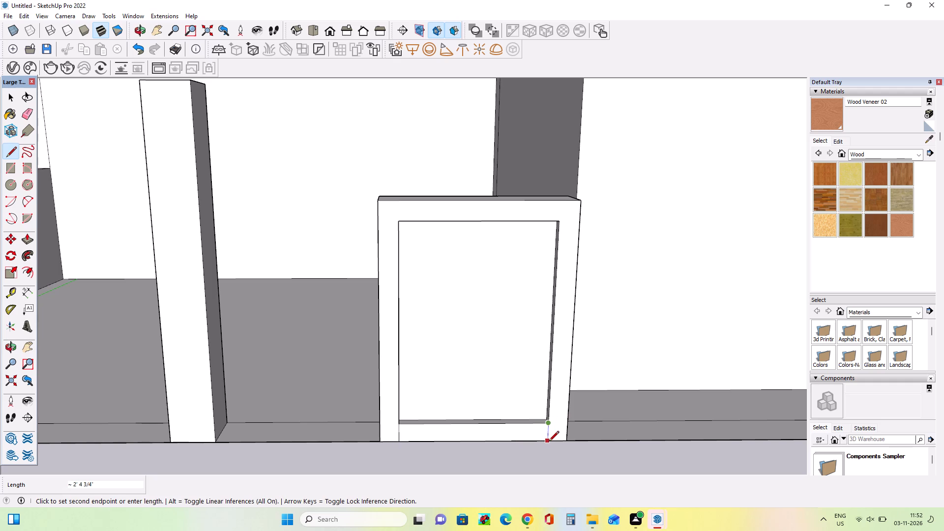
Push the ledge below the recessed panel down 2' 4 3/4" to the block's base, removing the bottom border strip.
middle_drag(560, 432, 568, 454)
scroll(303, 325, down, 3)
middle_drag(308, 342, 317, 374)
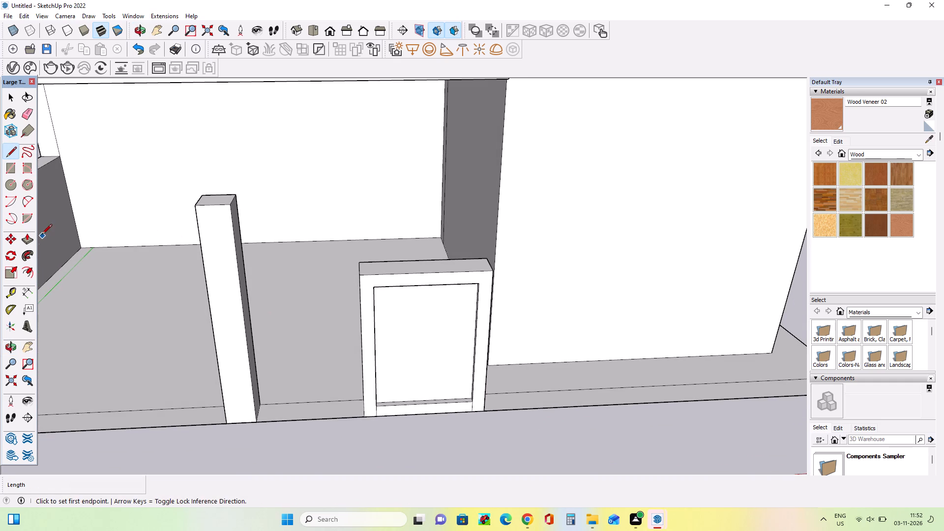
click(28, 236)
scroll(453, 351, up, 3)
drag(448, 419, 447, 419)
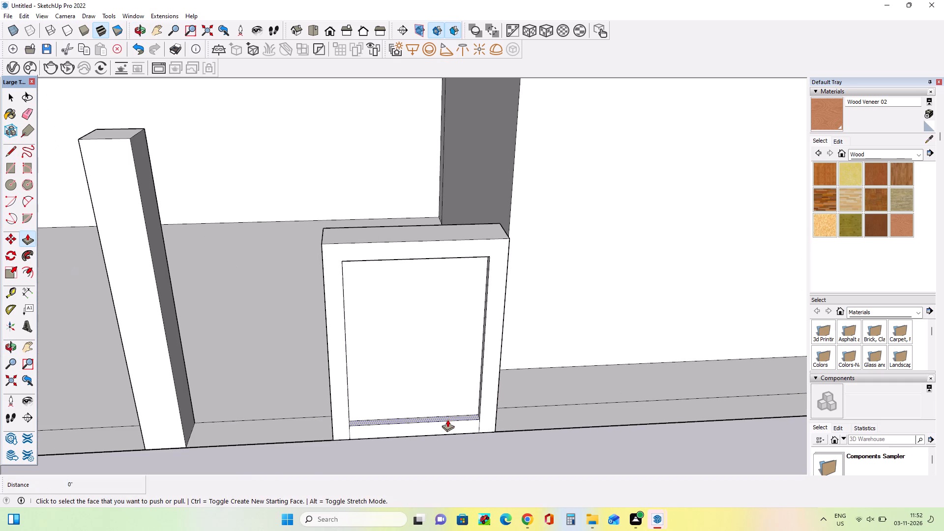
drag(447, 419, 494, 433)
Examine the framed wall block and compare it with the compound wall panels in the reference image.
scroll(388, 352, down, 6)
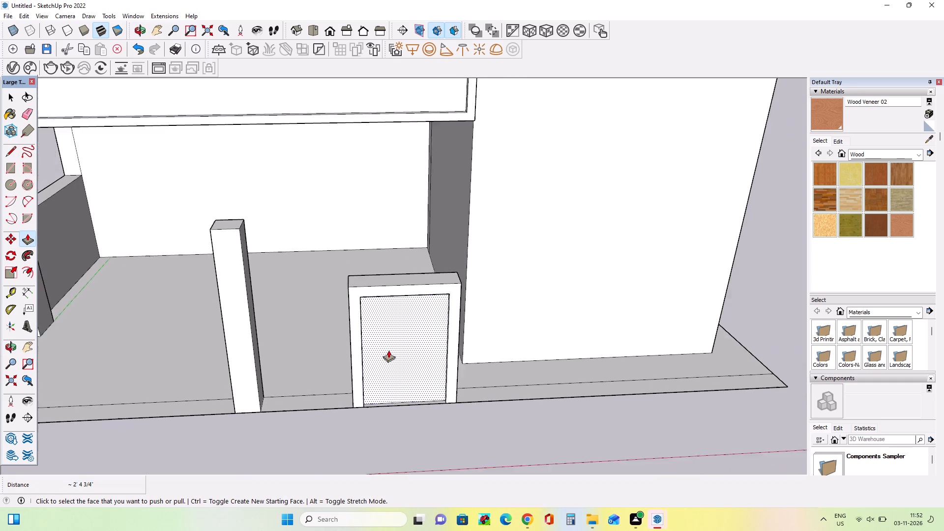
scroll(388, 350, down, 1)
middle_drag(452, 424, 447, 438)
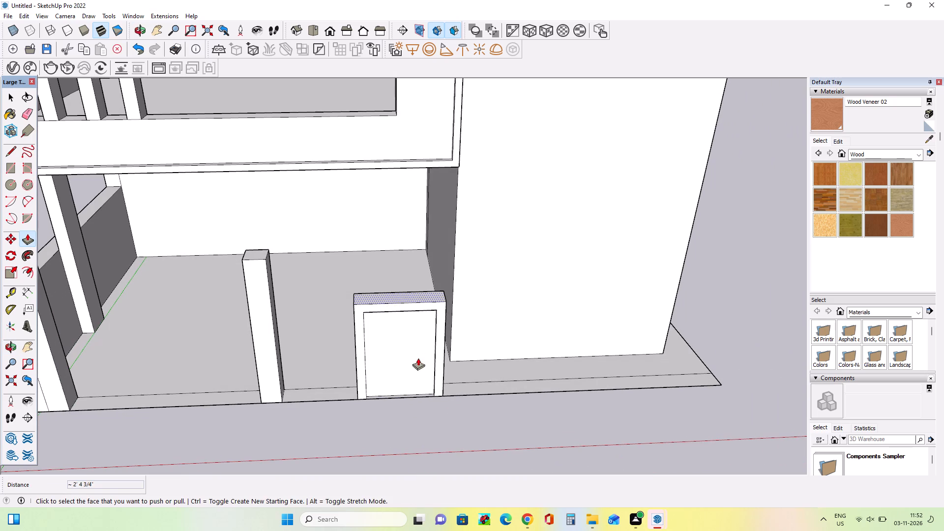
middle_drag(418, 358, 434, 334)
scroll(447, 343, down, 14)
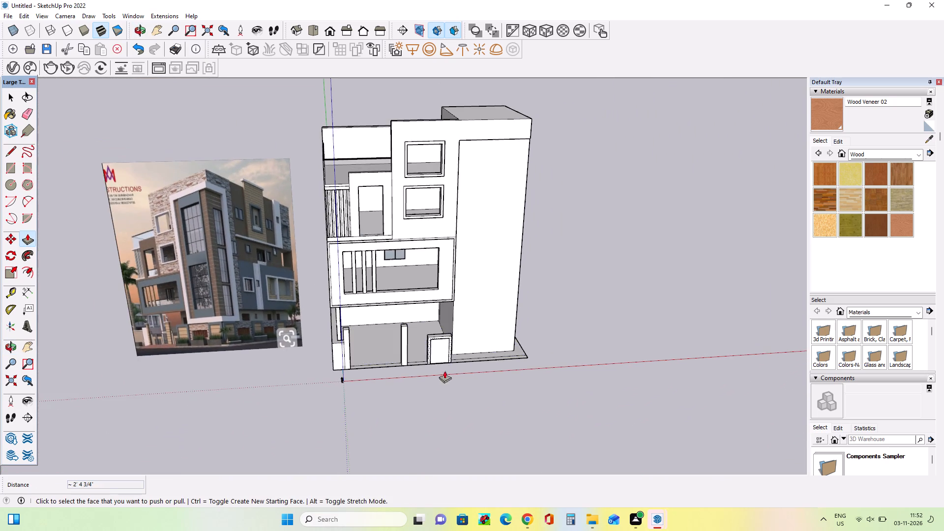
middle_drag(154, 380, 165, 315)
scroll(173, 321, up, 13)
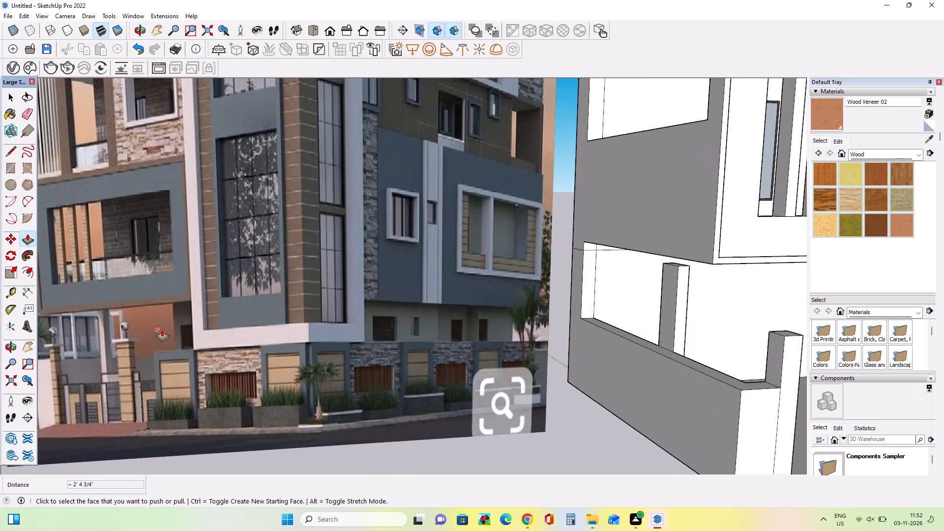
scroll(160, 329, down, 8)
middle_drag(266, 355, 264, 380)
scroll(191, 348, up, 7)
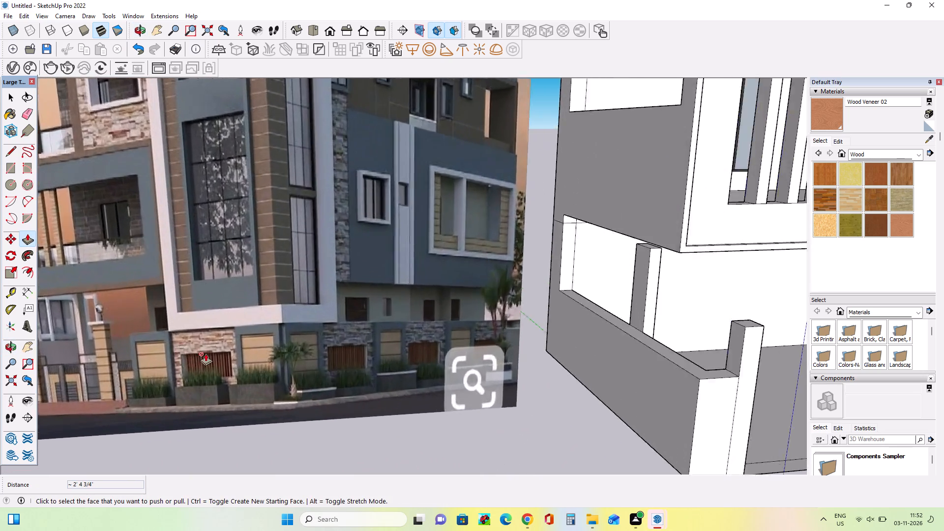
scroll(206, 354, up, 7)
scroll(120, 342, down, 4)
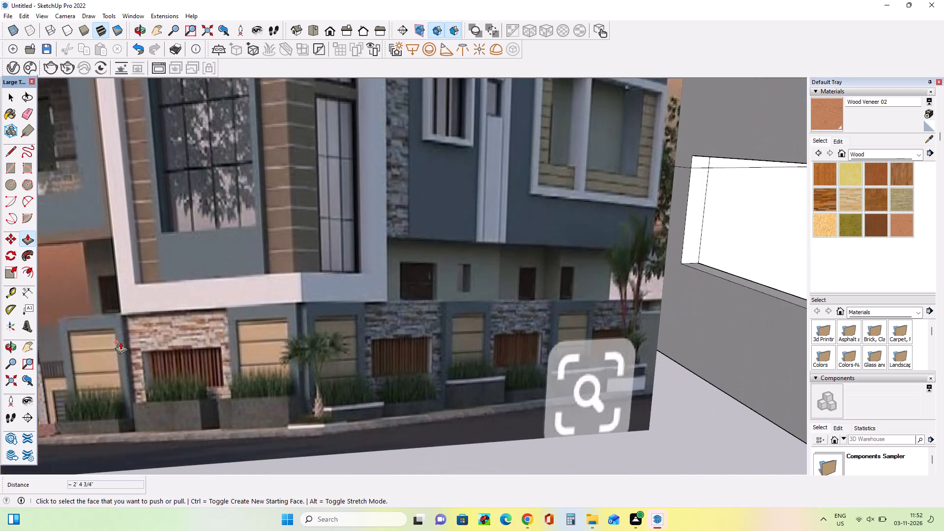
scroll(120, 342, down, 18)
Pull the wall block's side face farthest from the gate pillars outward 30' 2 7/8" to extend the front compound wall.
middle_drag(471, 426, 449, 487)
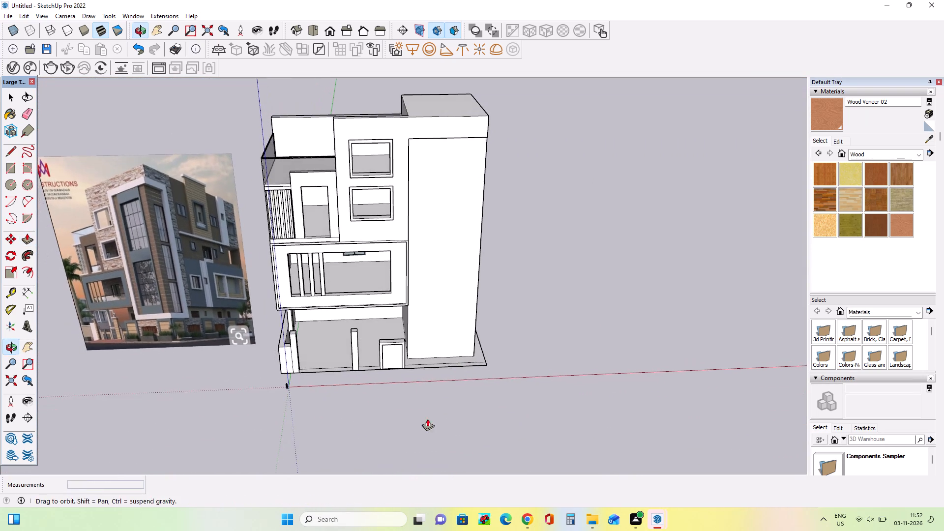
scroll(429, 360, up, 8)
drag(424, 375, 362, 319)
middle_drag(413, 351, 438, 390)
scroll(334, 372, up, 3)
middle_drag(349, 375, 375, 316)
Examine the compound wall's panels and grilles in the reference image against the extended front wall.
scroll(381, 319, down, 7)
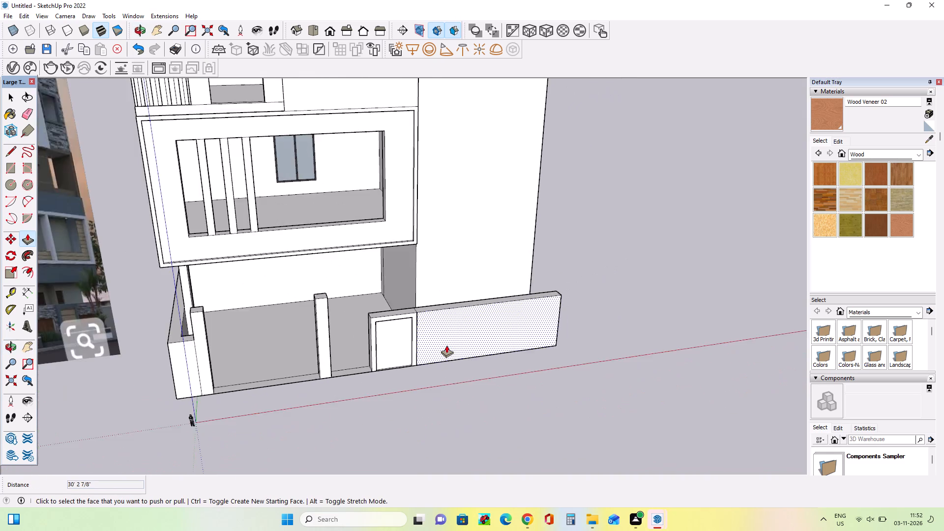
scroll(446, 345, down, 4)
scroll(142, 352, up, 12)
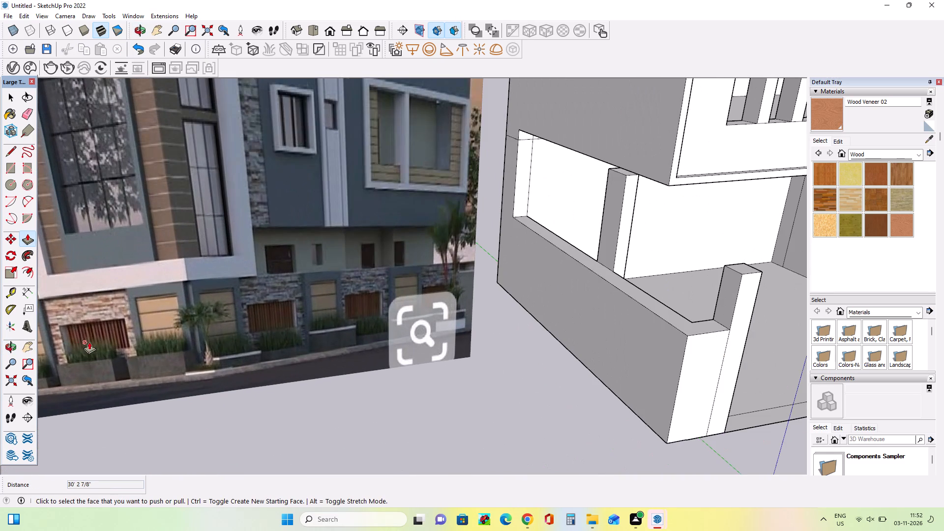
middle_drag(100, 344, 104, 348)
scroll(104, 348, down, 3)
middle_drag(155, 312, 174, 288)
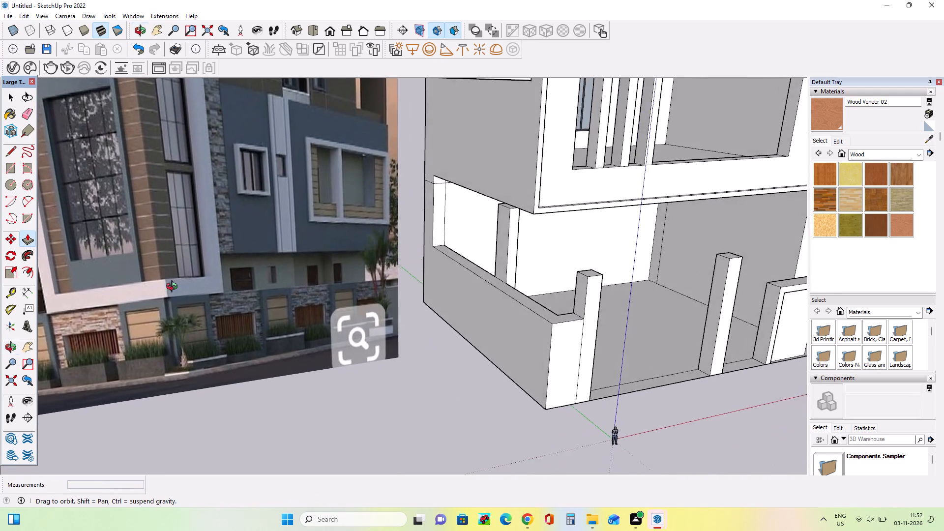
middle_drag(174, 288, 189, 288)
scroll(194, 317, down, 9)
middle_drag(482, 385, 300, 406)
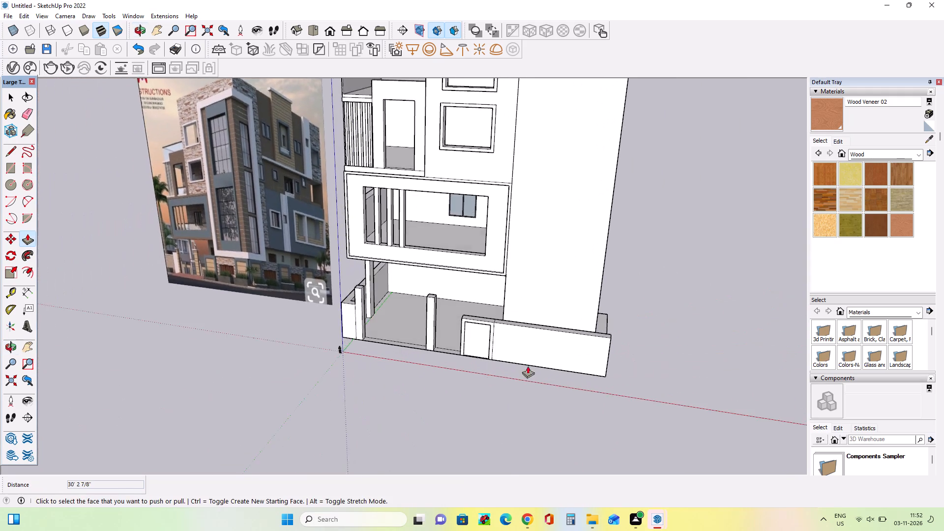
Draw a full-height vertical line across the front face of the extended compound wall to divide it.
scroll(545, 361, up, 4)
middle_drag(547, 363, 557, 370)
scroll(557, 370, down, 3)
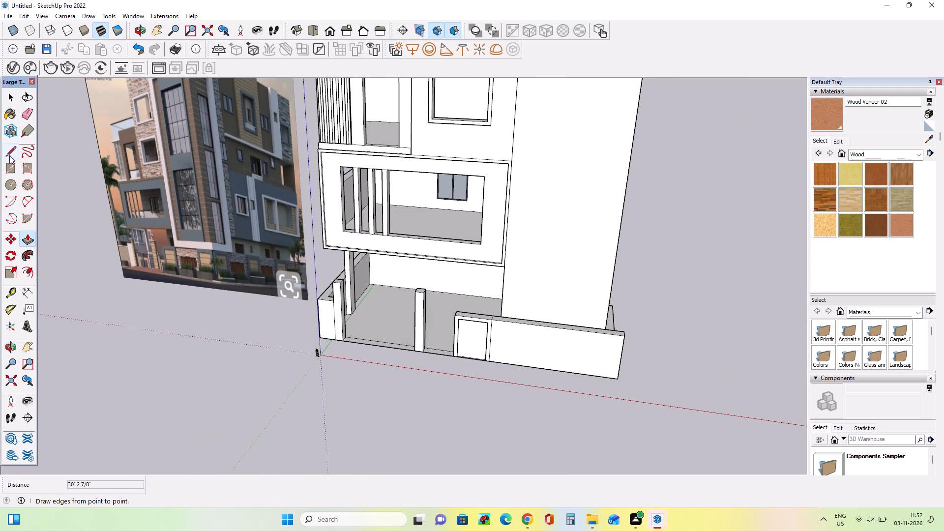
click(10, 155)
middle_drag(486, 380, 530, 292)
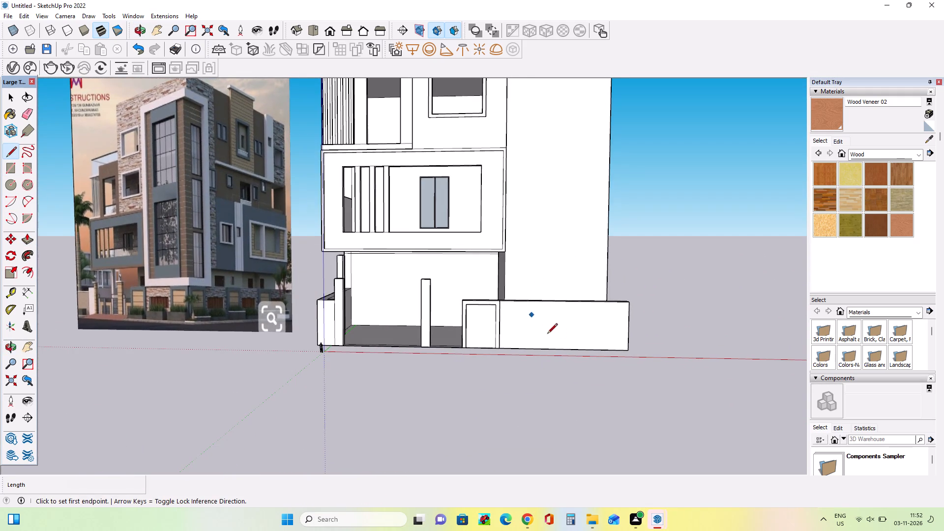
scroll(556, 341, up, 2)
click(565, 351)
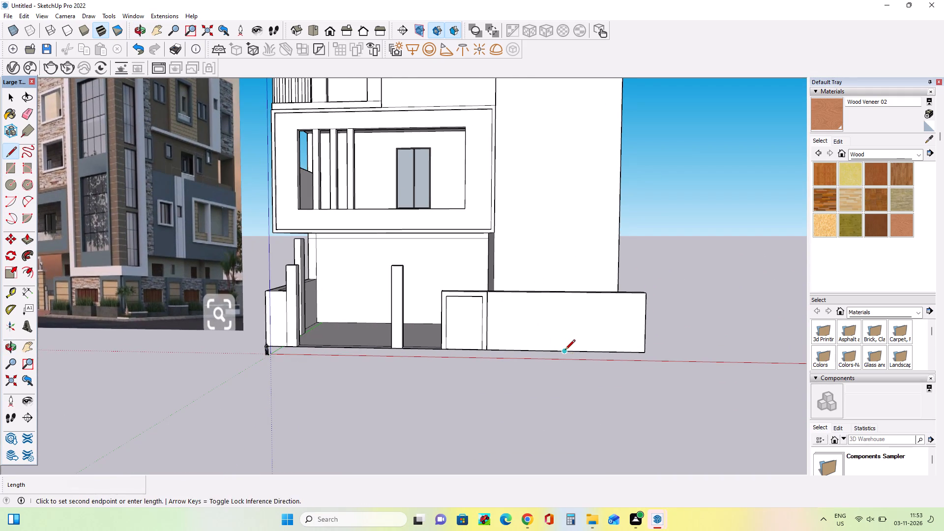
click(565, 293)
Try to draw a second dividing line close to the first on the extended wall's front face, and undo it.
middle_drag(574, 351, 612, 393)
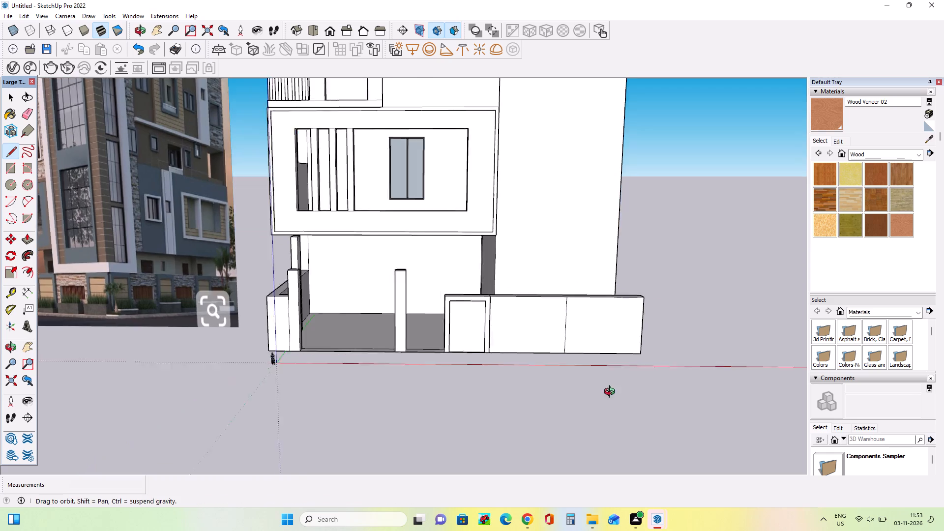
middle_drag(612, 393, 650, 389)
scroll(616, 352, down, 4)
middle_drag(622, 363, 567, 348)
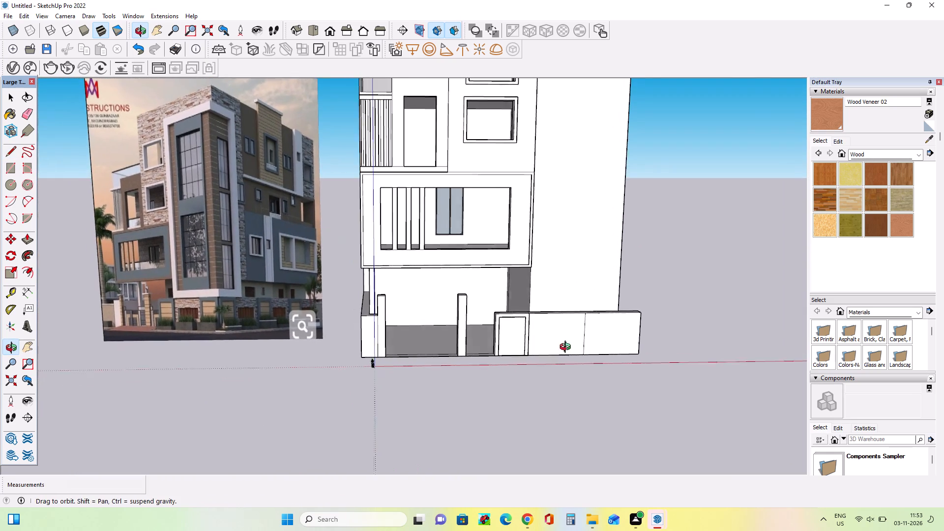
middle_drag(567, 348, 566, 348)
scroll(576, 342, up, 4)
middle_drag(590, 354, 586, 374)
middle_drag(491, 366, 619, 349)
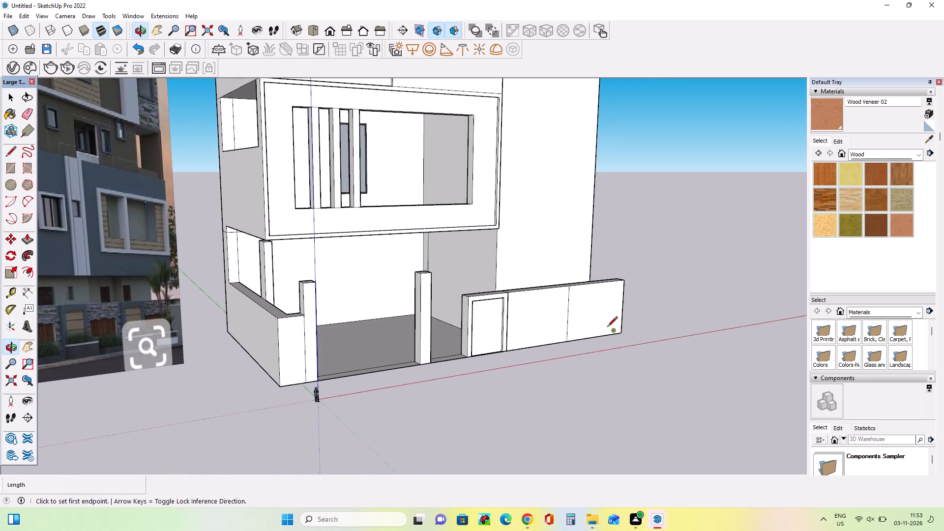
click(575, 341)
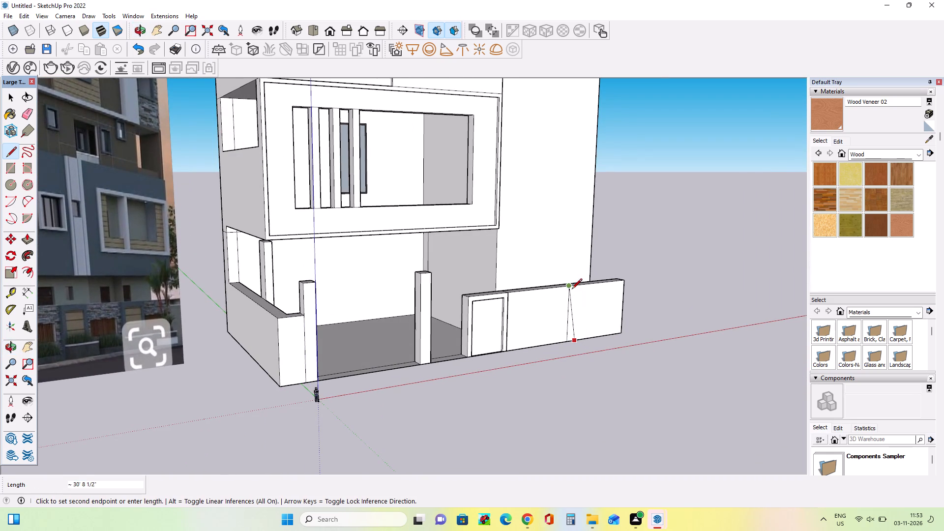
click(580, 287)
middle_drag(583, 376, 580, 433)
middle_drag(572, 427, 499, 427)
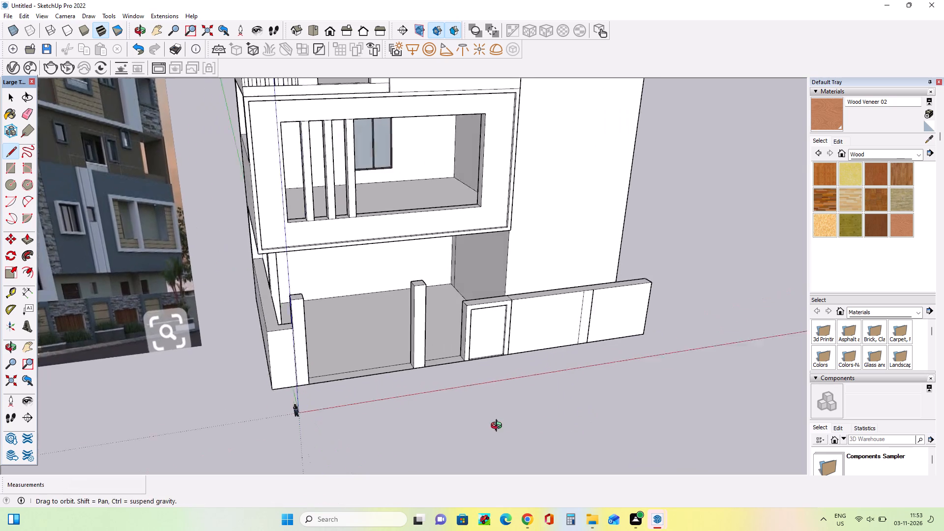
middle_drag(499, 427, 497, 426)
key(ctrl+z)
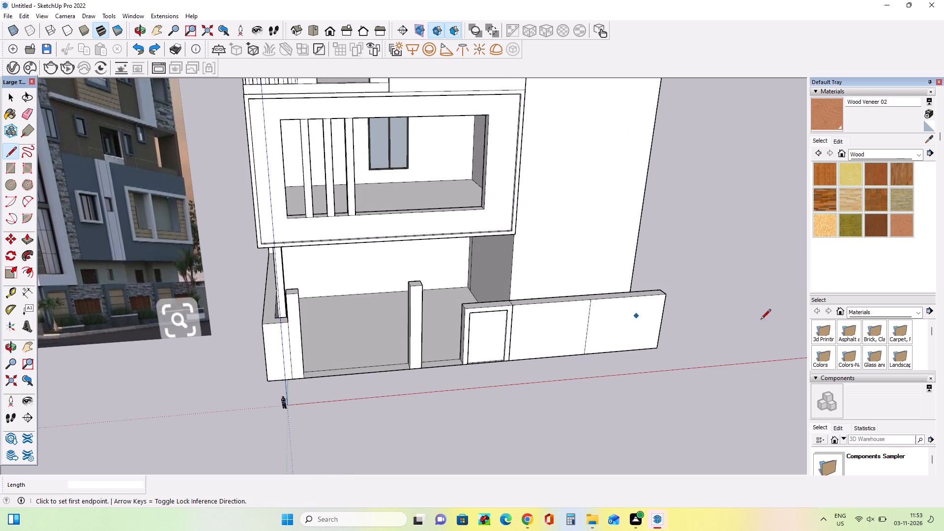
Replace the dividing line with a full-height vertical line slightly farther from the gate pillars, erasing the first one.
click(608, 298)
click(601, 354)
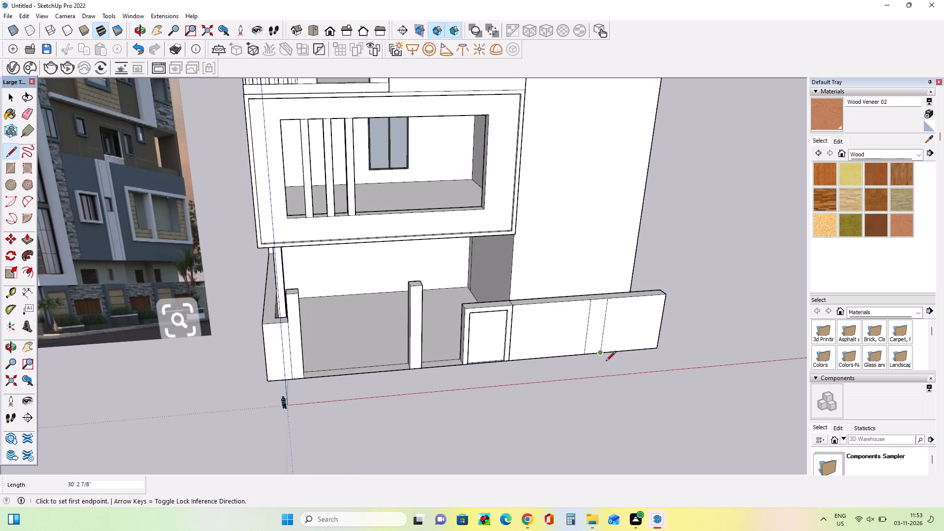
middle_drag(628, 405, 640, 439)
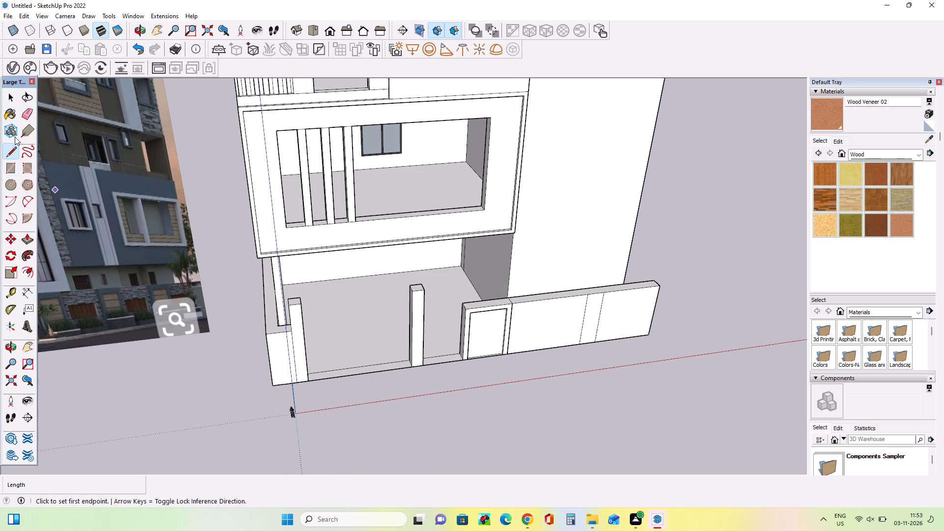
click(23, 115)
scroll(585, 291, up, 4)
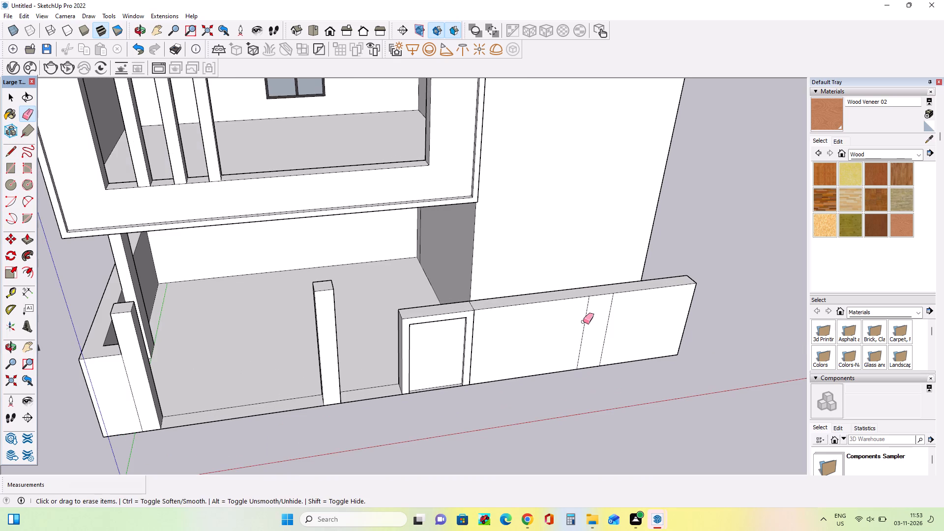
drag(583, 322, 590, 322)
Push/Pull the front border face around the framed block's recessed panel by 7/8".
middle_drag(478, 321, 324, 285)
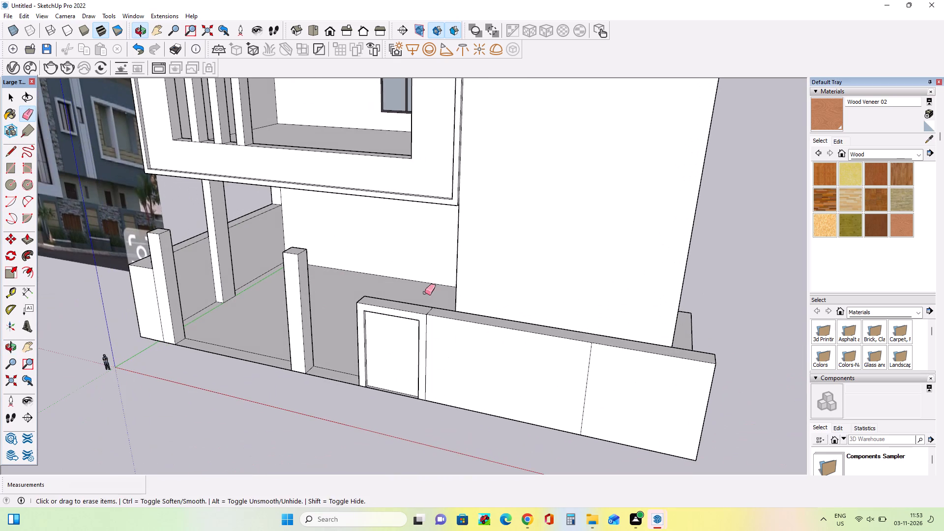
click(25, 237)
scroll(393, 341, up, 4)
middle_drag(467, 372, 395, 357)
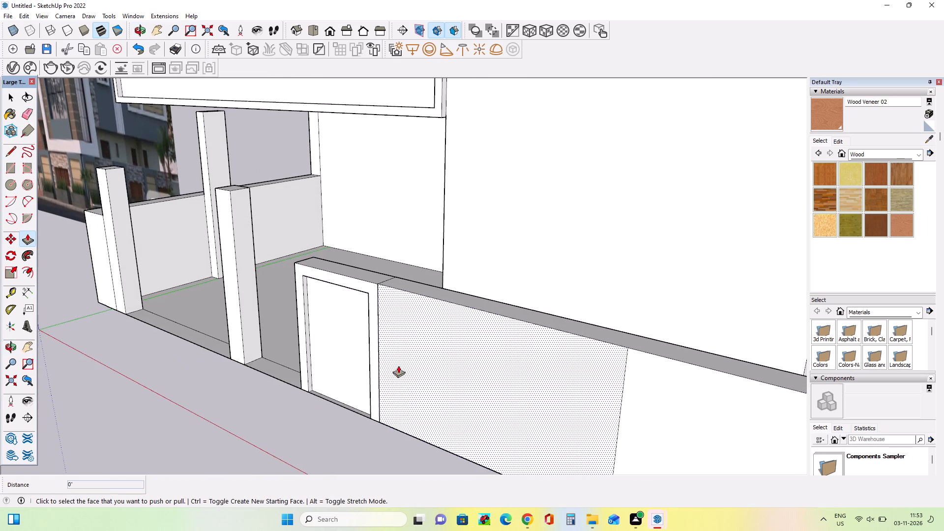
drag(372, 363, 374, 368)
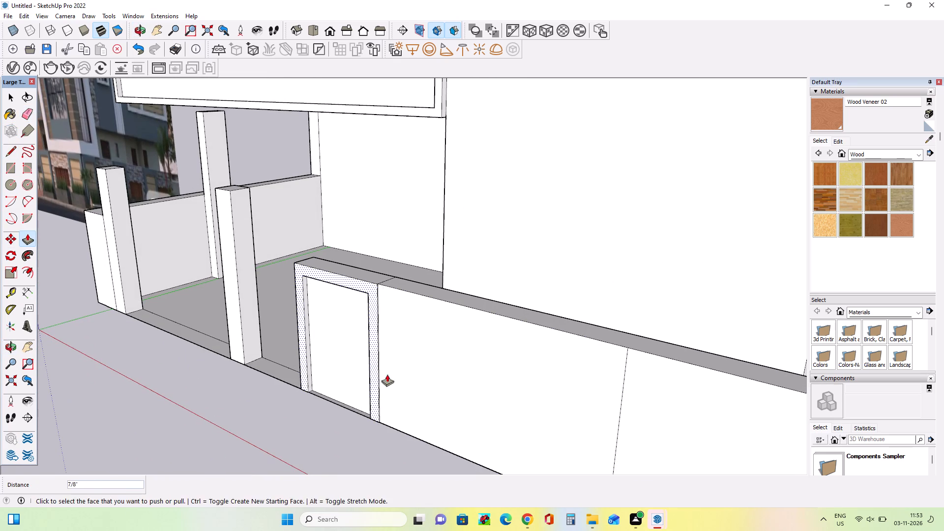
Push the recessed panel's side reveal toward the middle wall section to narrow the border strip on that side.
middle_drag(398, 380, 361, 403)
scroll(337, 379, up, 3)
middle_drag(341, 377, 420, 350)
scroll(432, 358, up, 3)
middle_drag(435, 357, 612, 375)
scroll(478, 326, up, 4)
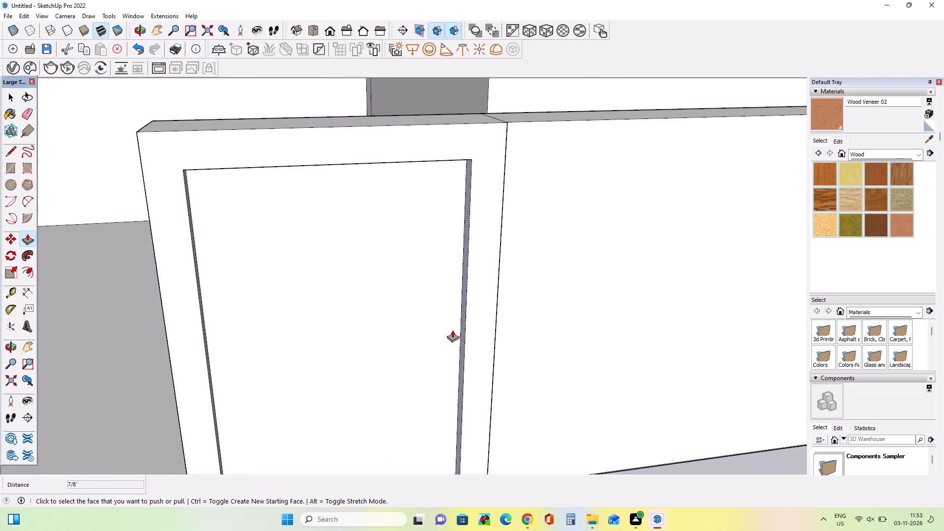
drag(462, 336, 488, 339)
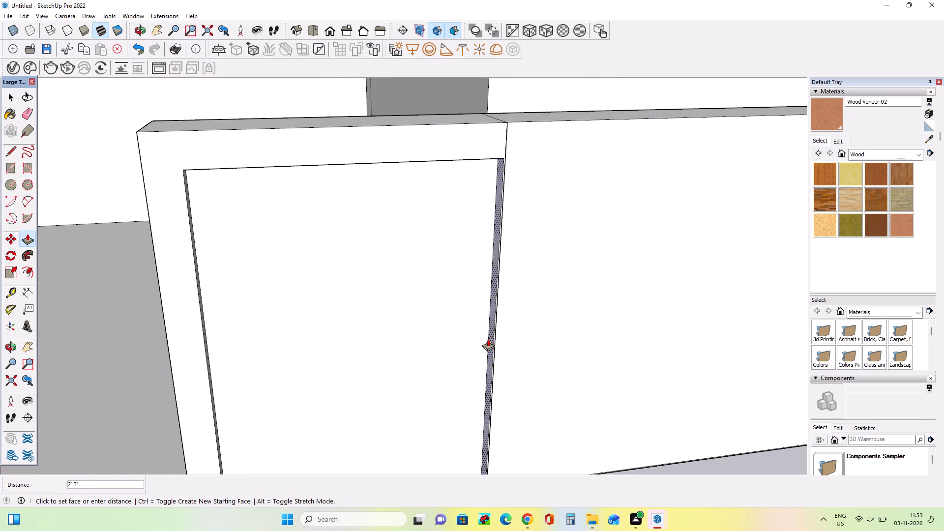
drag(488, 339, 481, 339)
Push the middle wall section's front face inward to recess it between the framed block and the end section.
middle_drag(521, 342, 413, 343)
drag(505, 349, 502, 337)
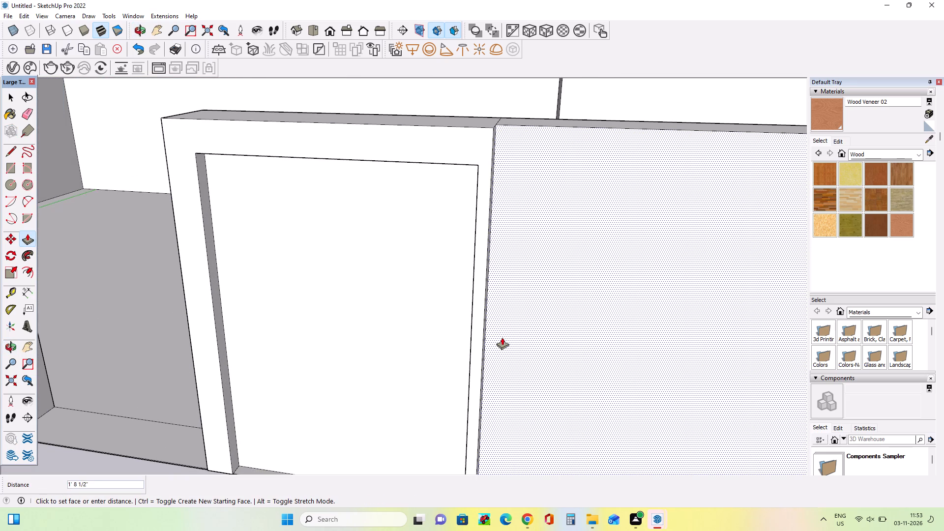
drag(502, 337, 503, 331)
Pull the framed block's exposed side face 1' 3 1/16" into the middle recess to widen the border strip.
scroll(494, 326, up, 3)
middle_drag(473, 331, 450, 350)
drag(473, 355, 495, 365)
Widen the framed block's recess by pushing its side reveals outward: 1' 5" beside the middle section and 1' 1/4" on the gate side.
middle_drag(359, 362, 648, 323)
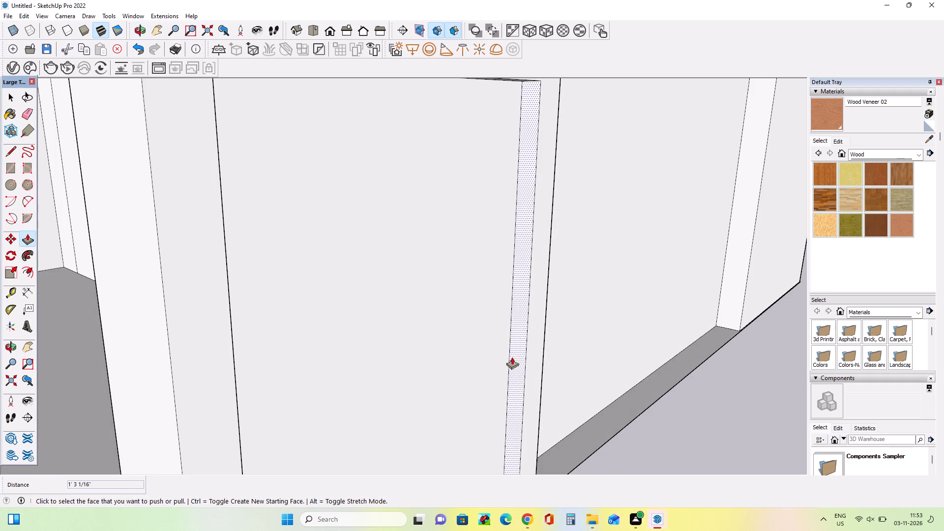
drag(516, 357, 527, 349)
scroll(496, 313, down, 3)
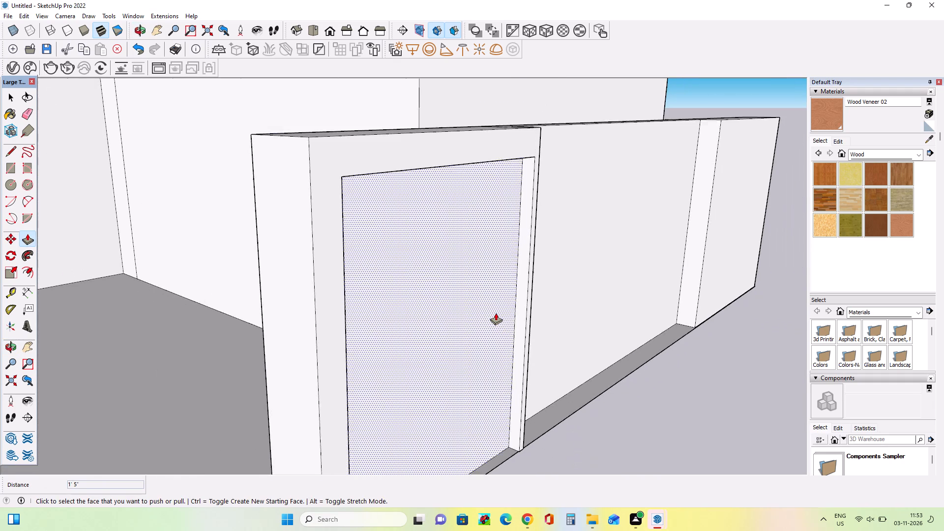
scroll(496, 313, down, 5)
middle_drag(632, 333, 378, 342)
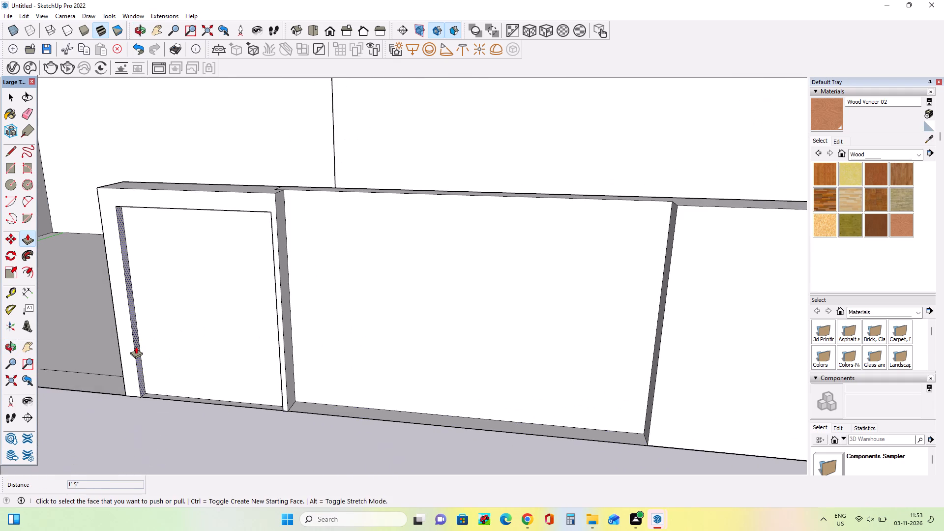
drag(136, 346, 129, 348)
Pull both side reveals of the framed recess back inward to thicken the side borders, the gate-side one by 1' 1 13/16".
middle_drag(199, 353, 374, 288)
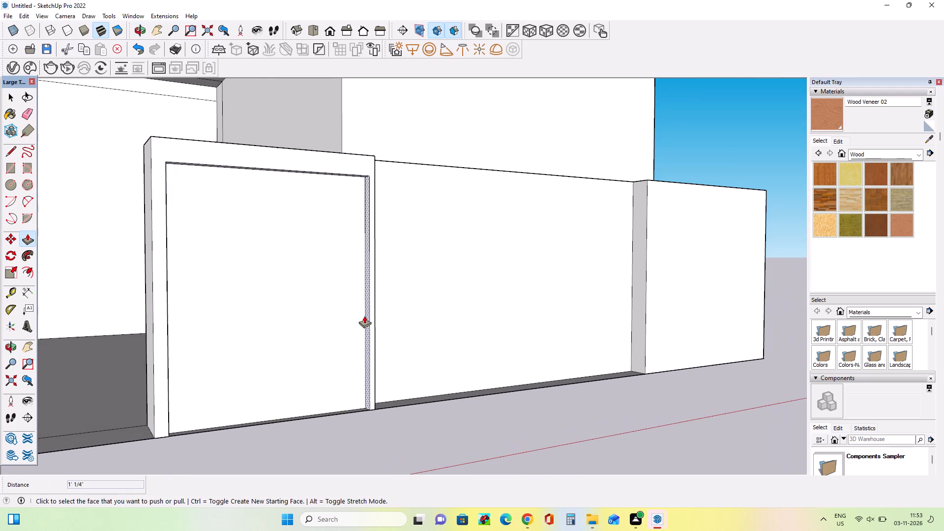
drag(367, 321, 359, 325)
middle_drag(410, 342, 231, 397)
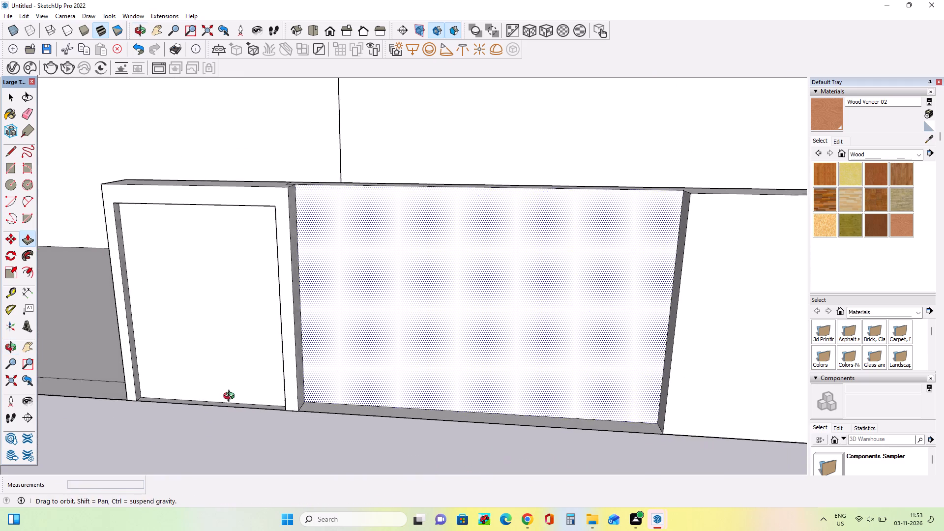
middle_drag(231, 397, 239, 400)
drag(137, 367, 144, 372)
Compare the divided front compound wall with the compound wall's panels and grilles in the reference image.
middle_drag(232, 402, 298, 378)
scroll(309, 350, down, 8)
middle_drag(480, 354, 429, 382)
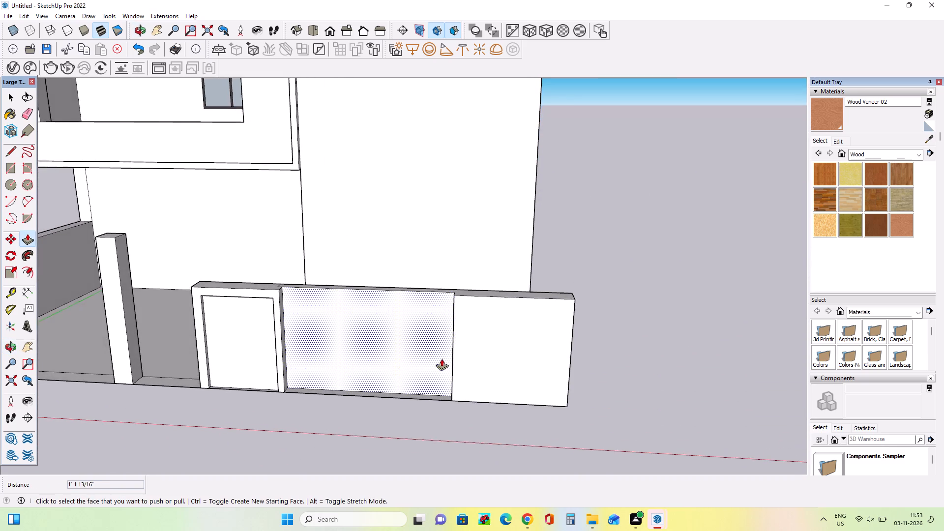
scroll(450, 354, up, 4)
middle_drag(450, 363, 546, 346)
scroll(546, 346, down, 12)
scroll(503, 348, up, 1)
scroll(503, 348, down, 5)
middle_drag(519, 359, 482, 360)
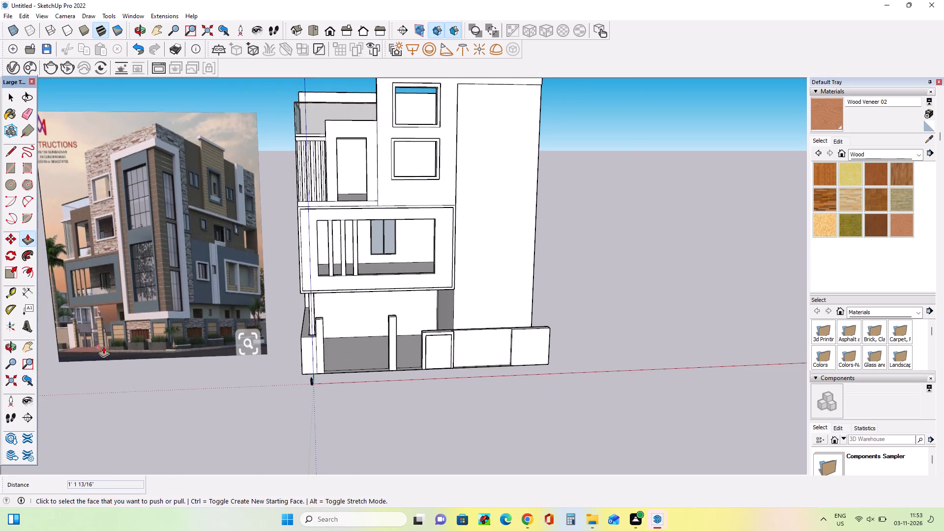
scroll(117, 329, up, 16)
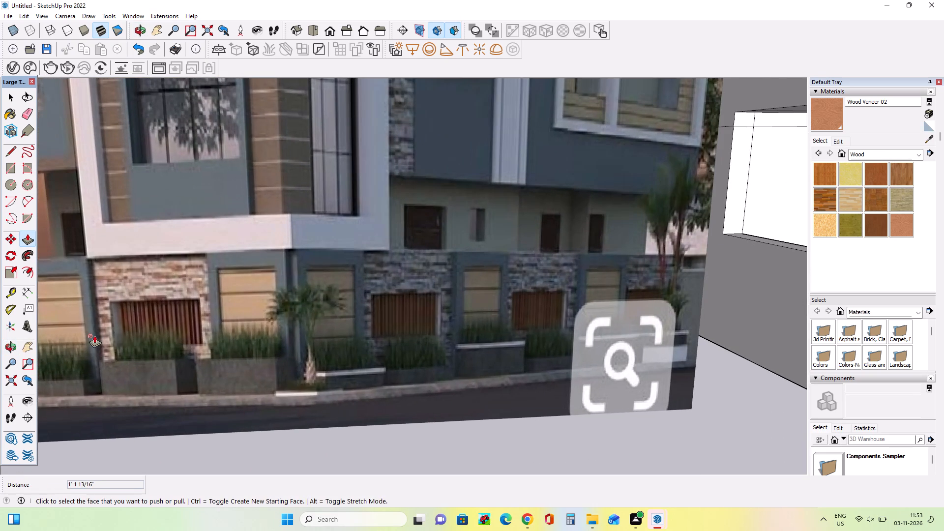
scroll(94, 335, down, 19)
scroll(95, 335, down, 2)
middle_drag(405, 348, 403, 341)
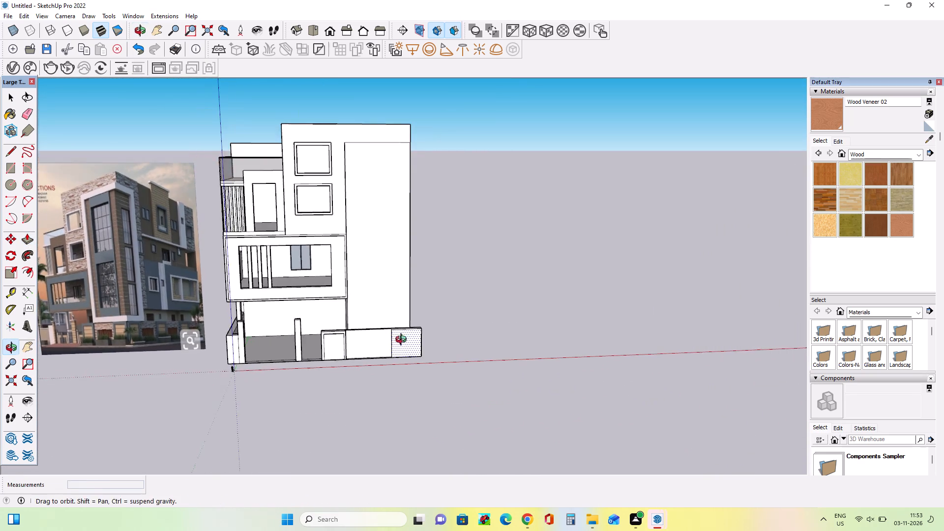
middle_drag(403, 341, 391, 280)
Offset the outline of the compound wall's end section inward about 2' 5 13/16".
scroll(400, 343, up, 4)
middle_drag(400, 343, 401, 391)
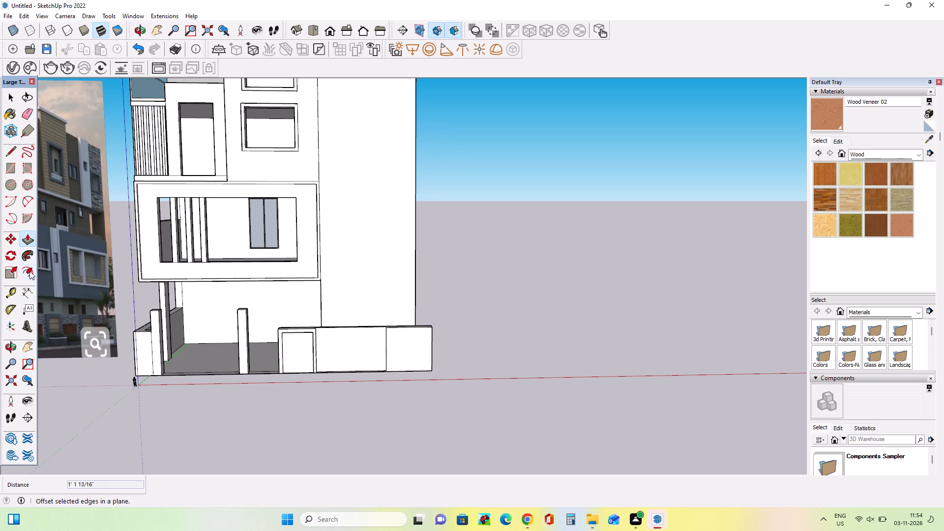
click(30, 271)
scroll(403, 335, up, 2)
drag(403, 349, 390, 359)
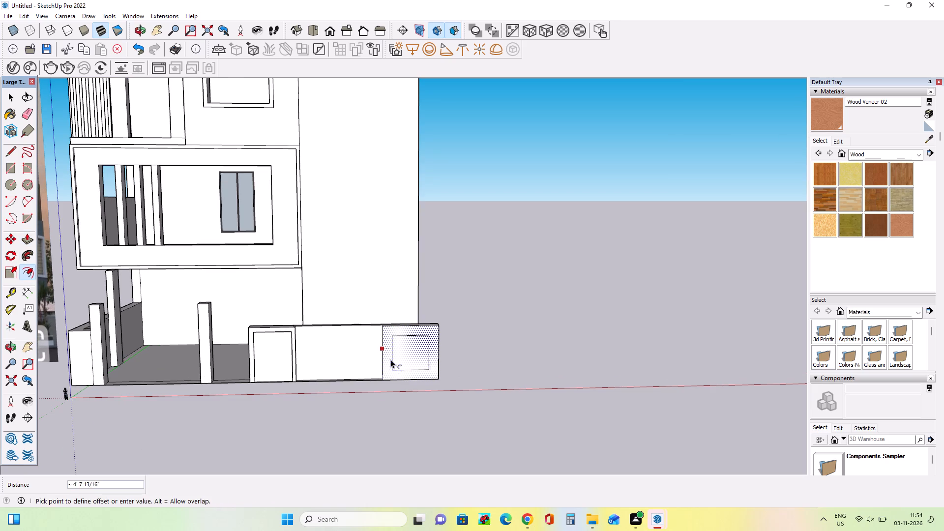
drag(390, 359, 387, 360)
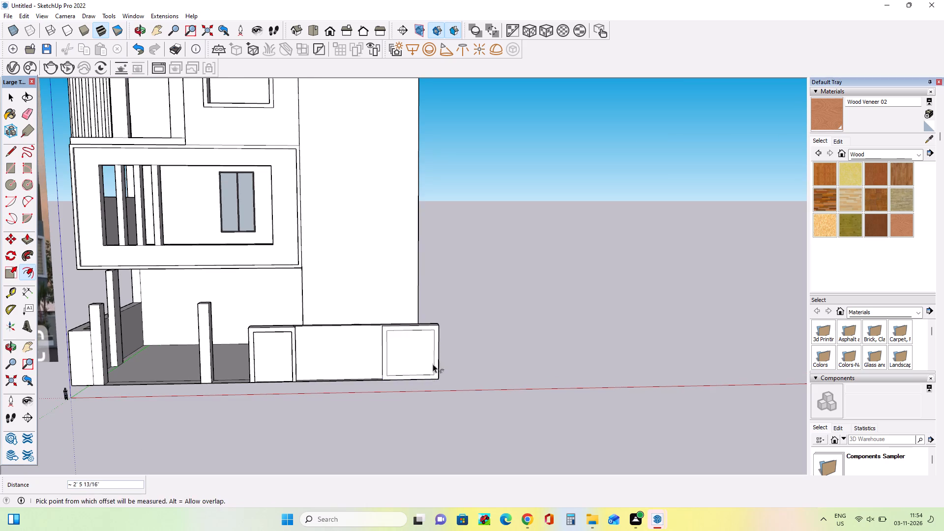
Draw two short vertical lines from the inner outline's bottom corners down to the end section's base edge.
scroll(436, 364, up, 1)
middle_drag(436, 364, 427, 289)
scroll(398, 337, up, 4)
middle_drag(400, 354, 420, 395)
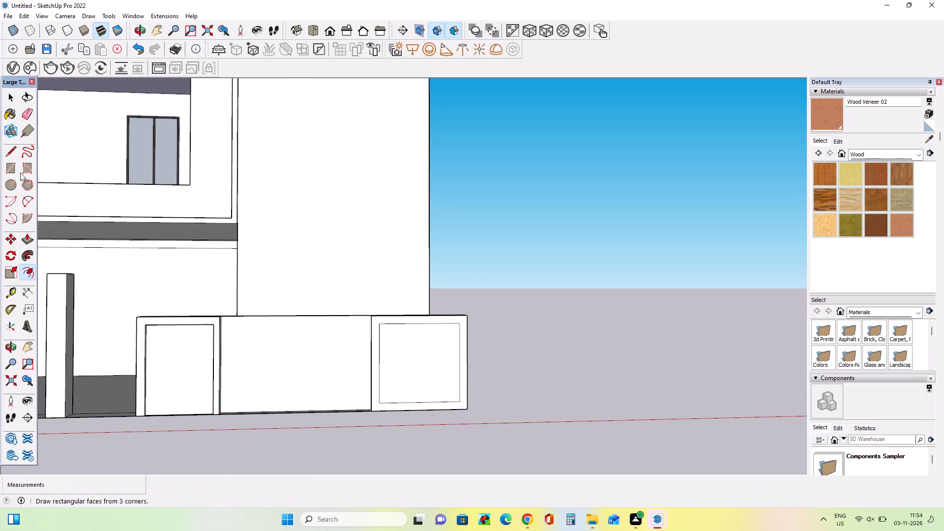
click(10, 150)
scroll(386, 434, up, 4)
click(377, 392)
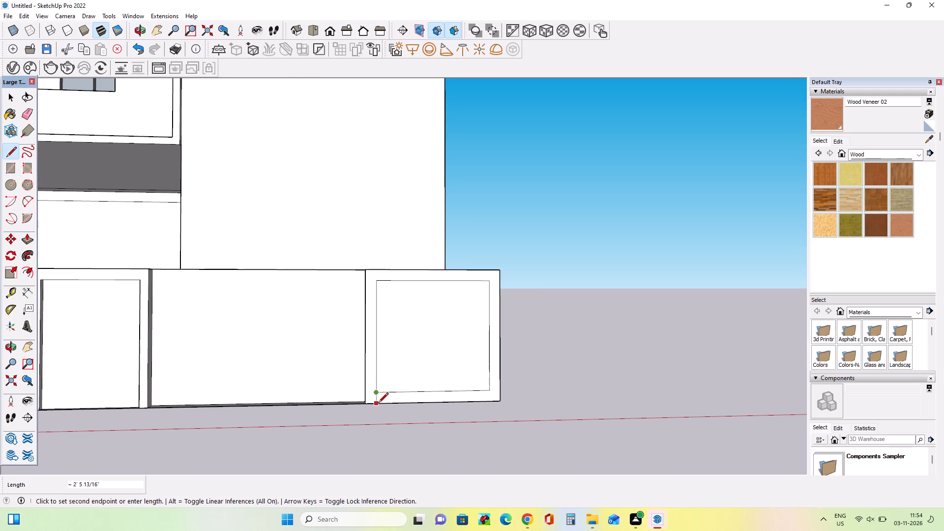
click(378, 404)
click(489, 393)
click(489, 405)
Erase the inner outline's bottom edge so the end section's panel reaches the wall's base.
middle_drag(514, 422, 530, 453)
click(21, 115)
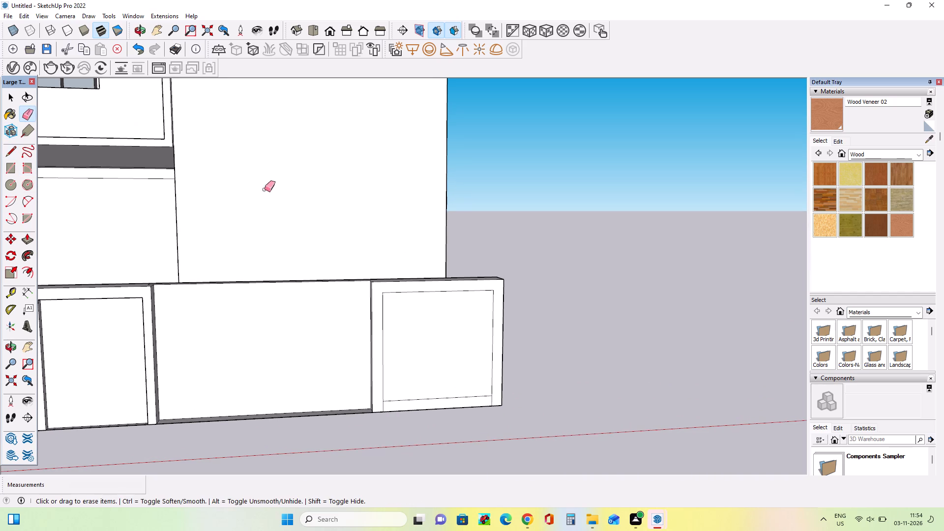
drag(441, 394, 444, 403)
middle_drag(446, 415, 457, 459)
scroll(428, 419, down, 3)
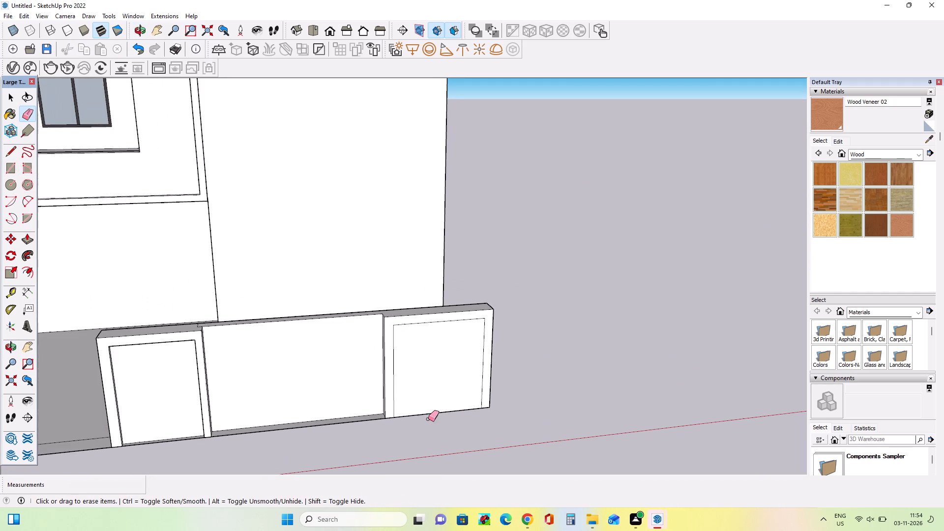
Recess the panel of the compound wall's end section by about 2' 4 1/16".
click(33, 240)
scroll(435, 390, up, 3)
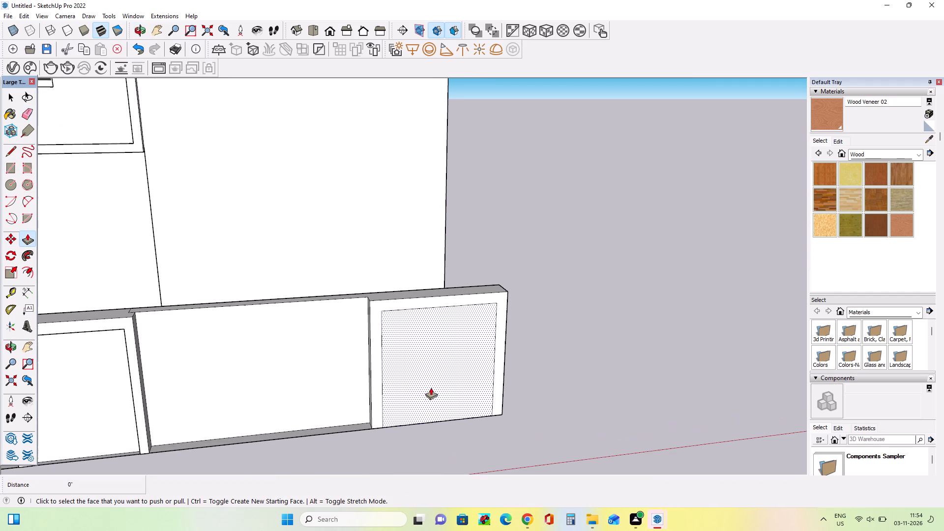
drag(392, 386, 392, 381)
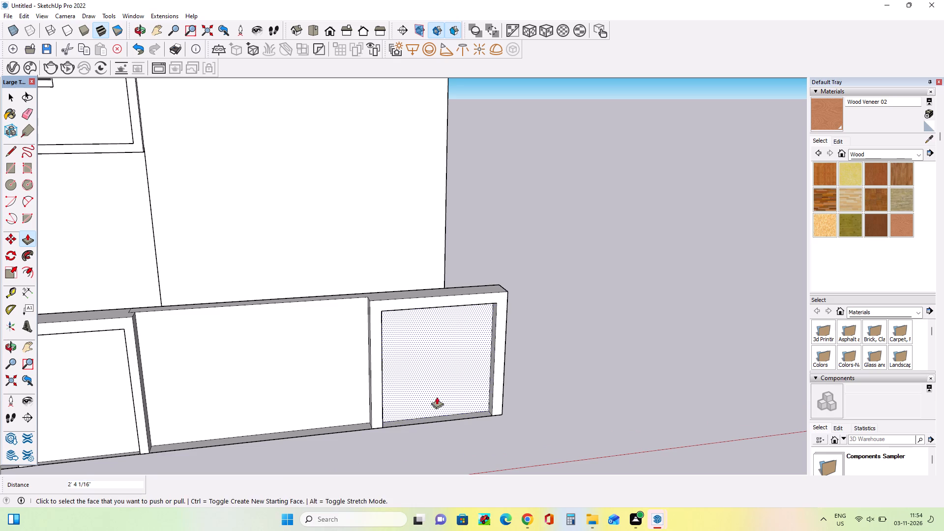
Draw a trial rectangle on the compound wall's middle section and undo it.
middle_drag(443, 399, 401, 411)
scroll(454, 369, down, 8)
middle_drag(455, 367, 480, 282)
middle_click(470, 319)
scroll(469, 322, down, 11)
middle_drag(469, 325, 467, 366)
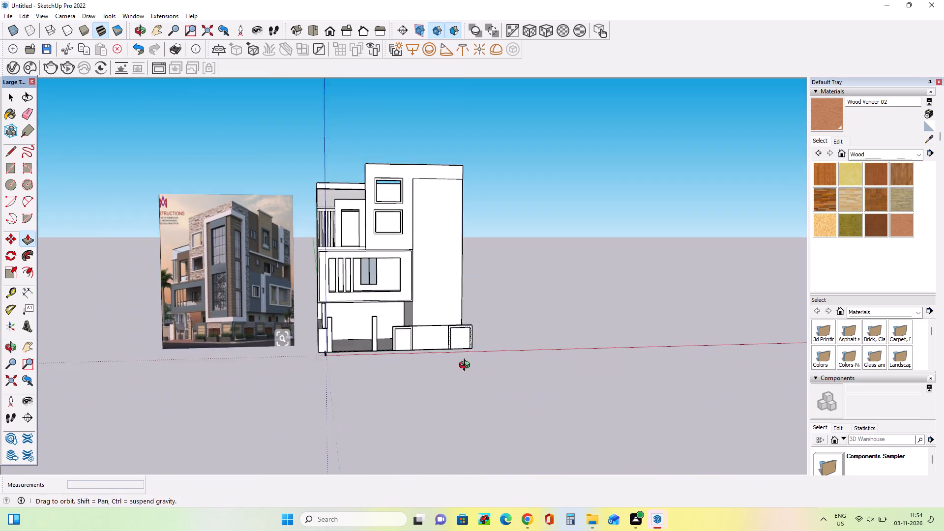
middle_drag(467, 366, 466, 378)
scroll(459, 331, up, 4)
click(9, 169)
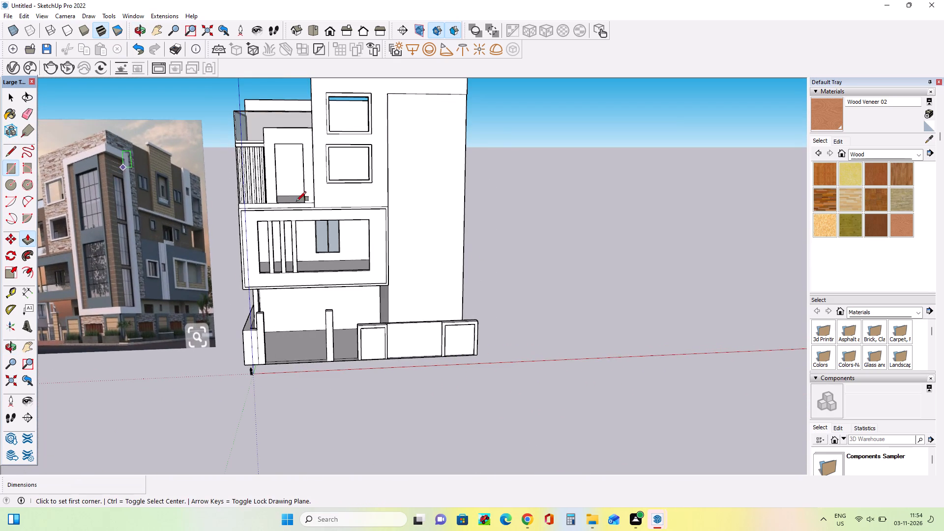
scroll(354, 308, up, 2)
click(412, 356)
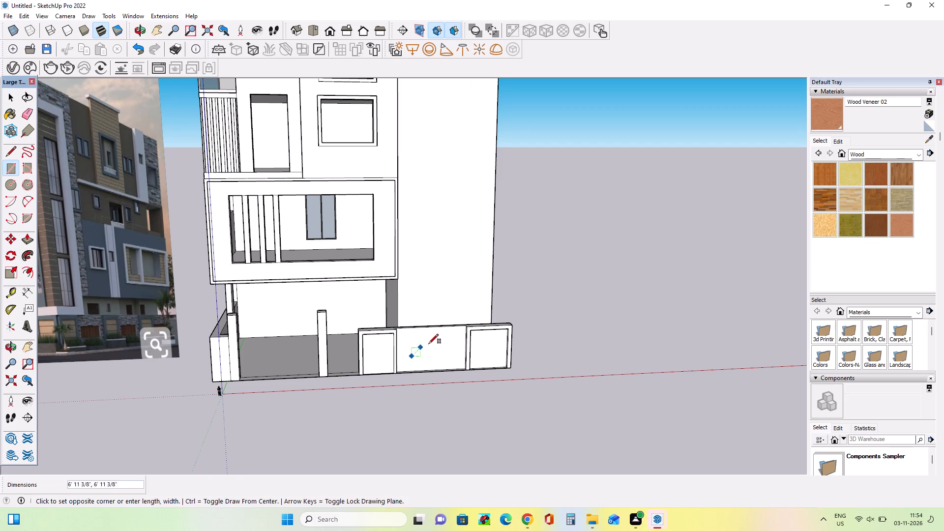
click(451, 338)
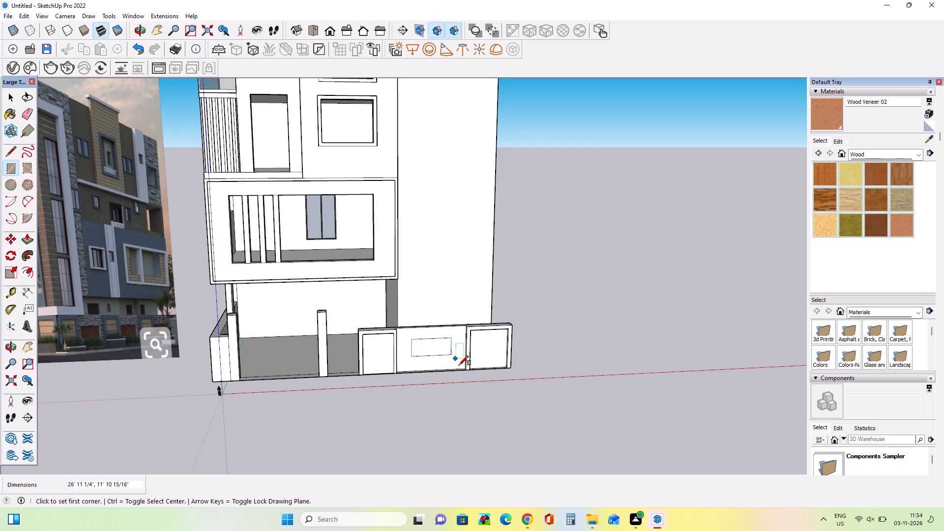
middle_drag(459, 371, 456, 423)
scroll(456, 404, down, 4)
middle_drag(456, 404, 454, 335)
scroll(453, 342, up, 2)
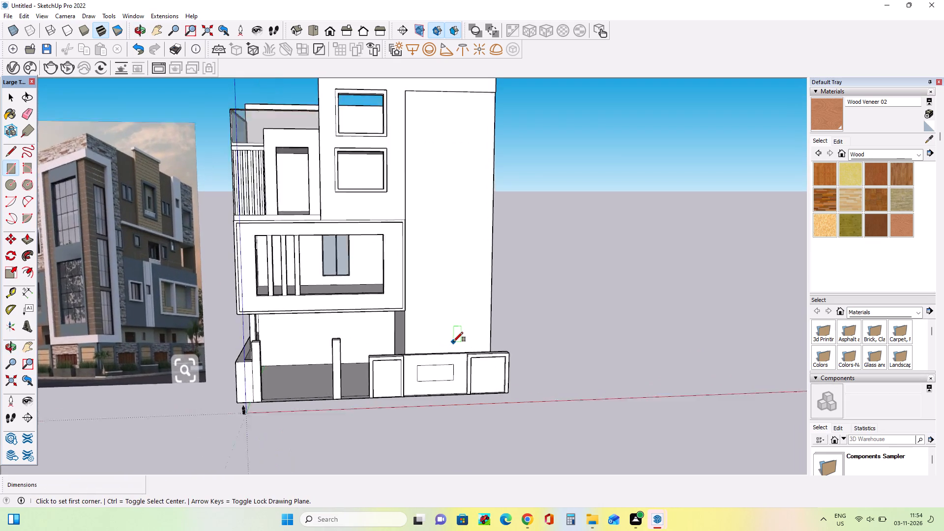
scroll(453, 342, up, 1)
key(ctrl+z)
Draw a rectangle about 24' 7 1/2" by 11' 2 9/16" in the centre of the compound wall's middle section.
click(418, 392)
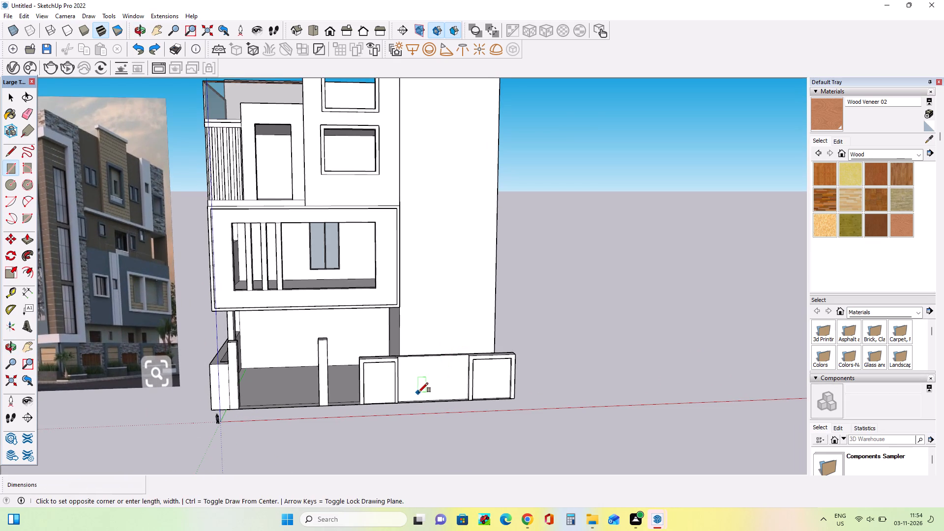
click(455, 375)
Push the centre rectangle through the compound wall by 7' 5 5/16" to cut an opening.
middle_drag(455, 400, 419, 394)
scroll(422, 389, up, 3)
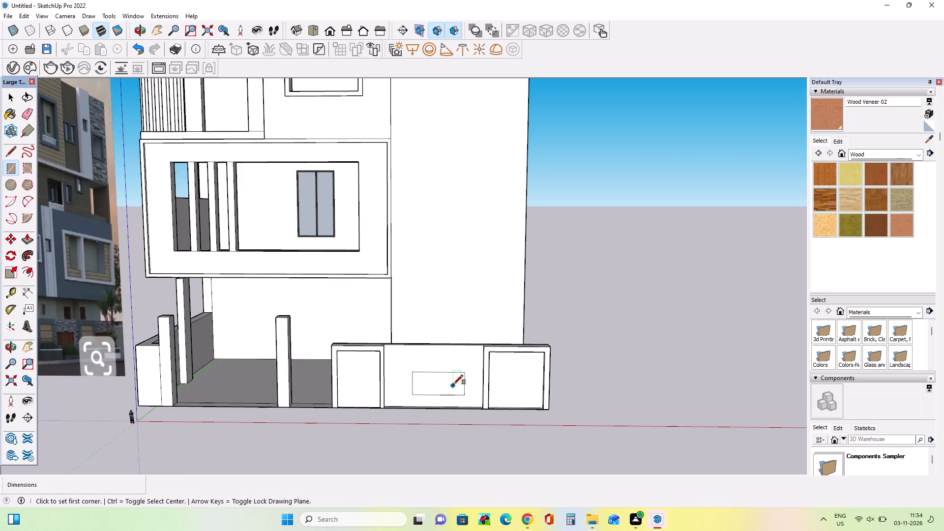
middle_drag(453, 384, 464, 375)
click(22, 242)
scroll(481, 373, up, 2)
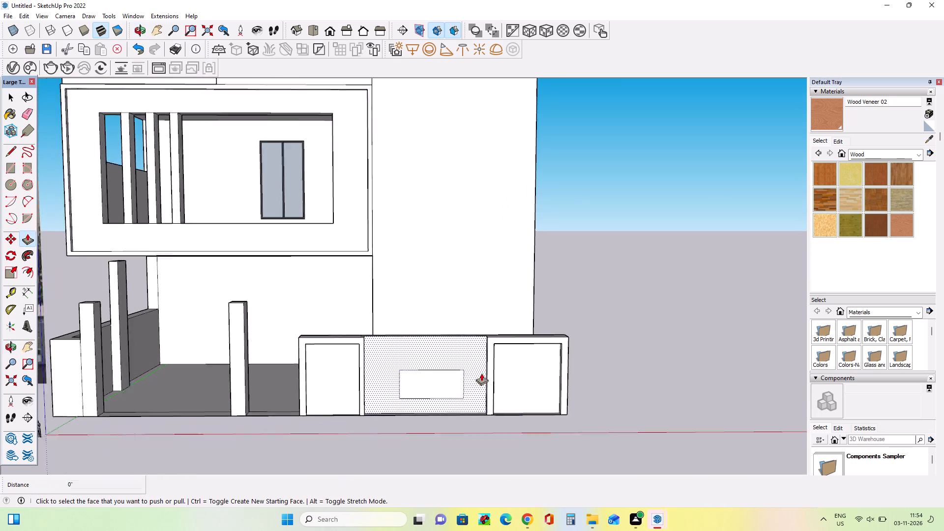
scroll(481, 373, up, 1)
drag(438, 383, 437, 378)
Compare the compound wall and the tall recessed front wall above it with the building in the reference image.
middle_drag(435, 401, 294, 461)
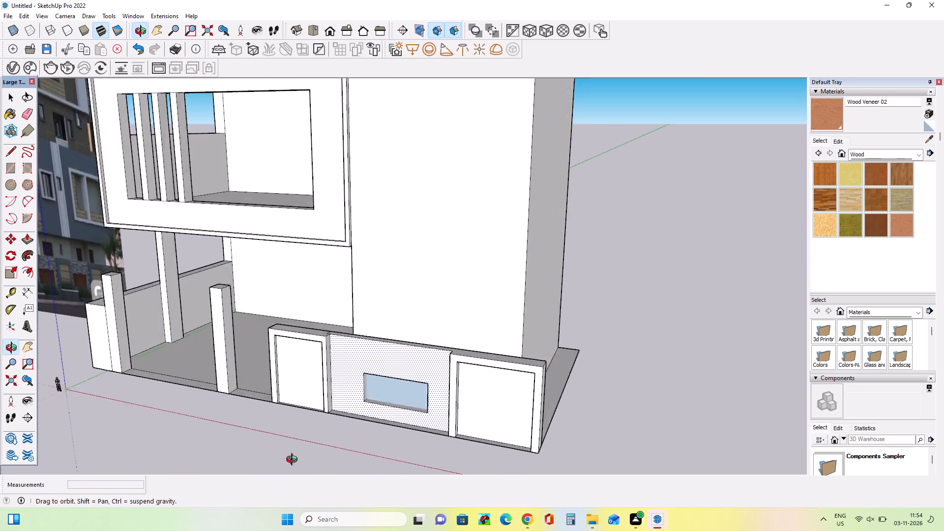
middle_drag(294, 461, 283, 464)
scroll(339, 403, up, 3)
middle_drag(342, 403, 422, 395)
scroll(373, 351, down, 8)
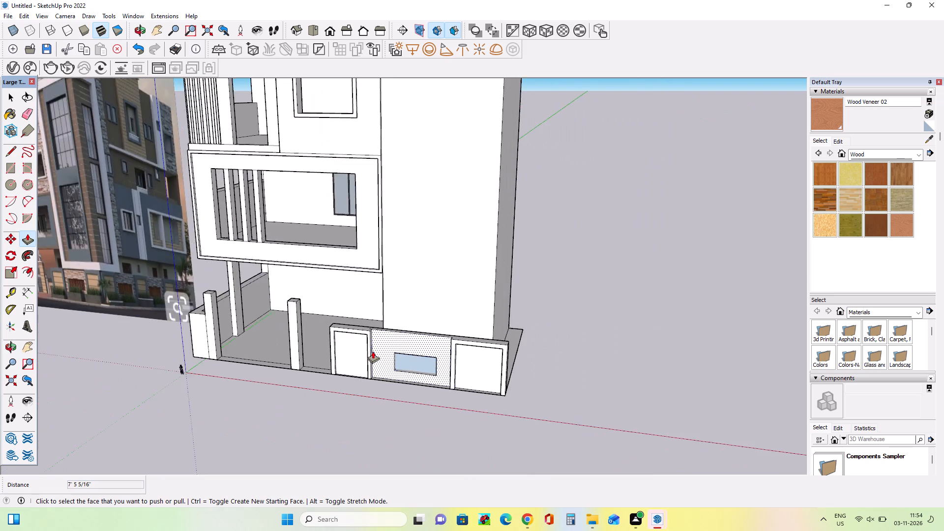
scroll(373, 351, down, 3)
middle_drag(386, 325, 486, 287)
scroll(484, 283, down, 4)
middle_drag(477, 336, 407, 386)
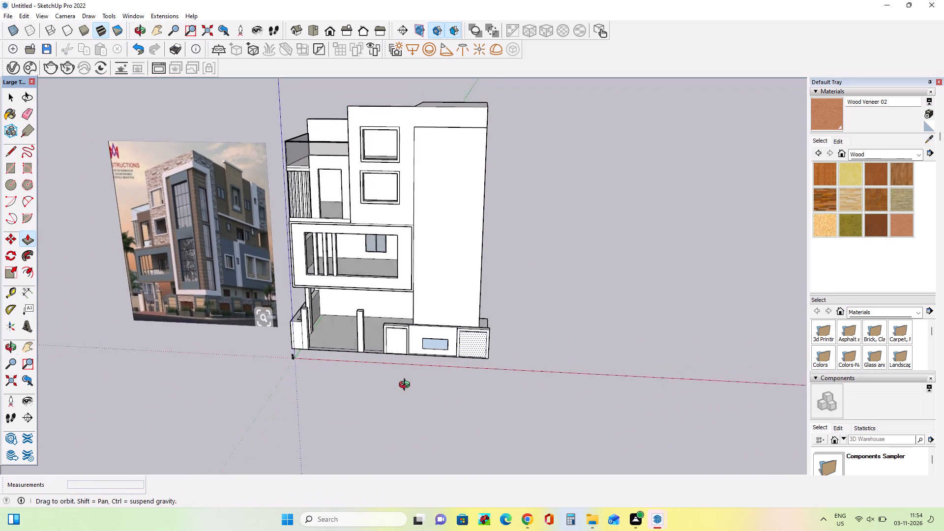
middle_drag(407, 386, 434, 387)
scroll(439, 286, up, 3)
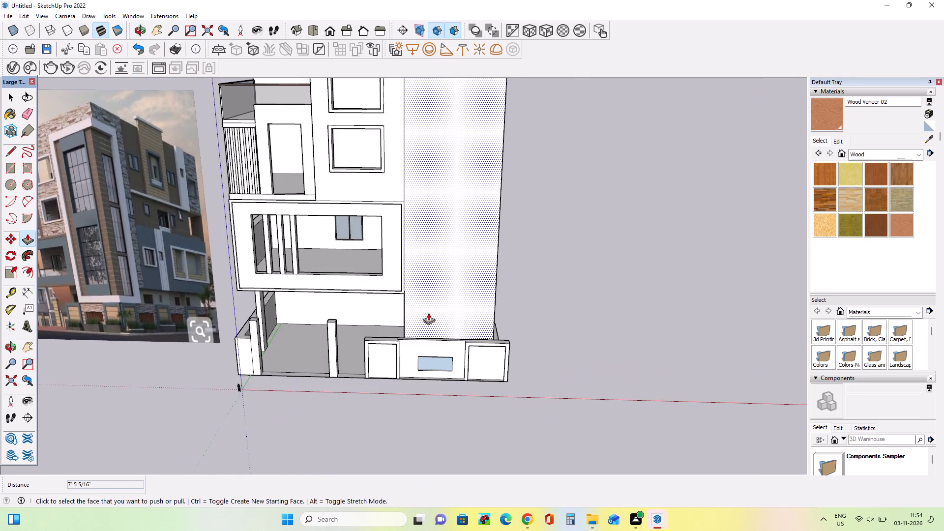
scroll(424, 319, up, 1)
middle_drag(423, 319, 457, 240)
scroll(455, 241, down, 3)
middle_drag(452, 275, 456, 299)
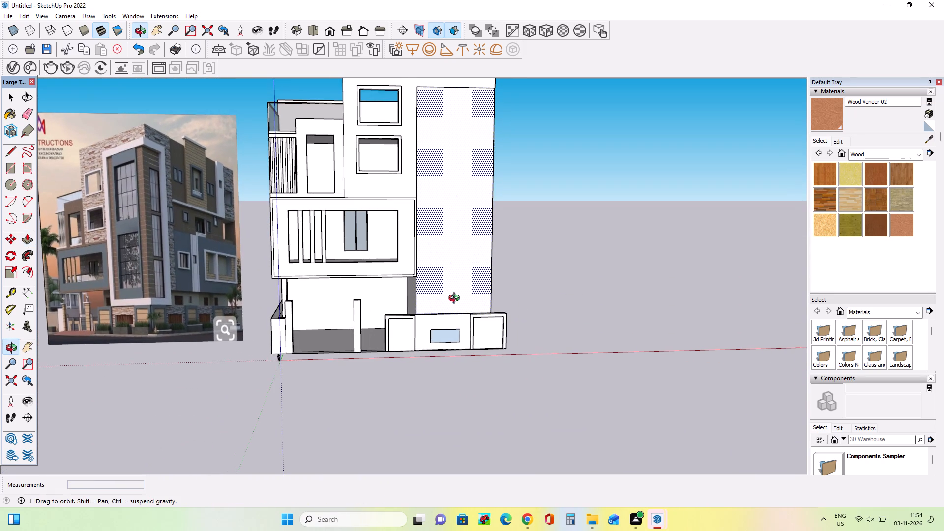
middle_drag(456, 299, 386, 341)
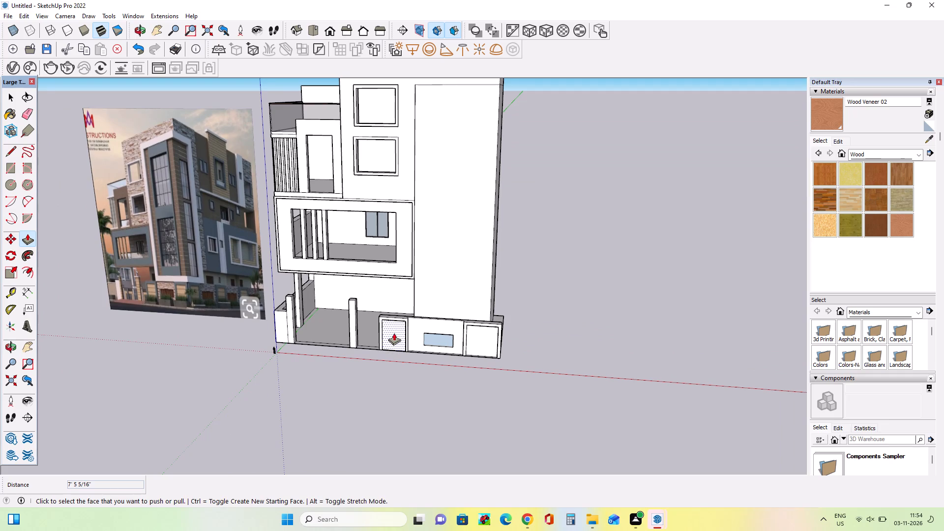
middle_drag(394, 333, 406, 317)
Draw a horizontal band about 65' 6" wide across the tall recessed front wall, just above the compound wall.
click(10, 165)
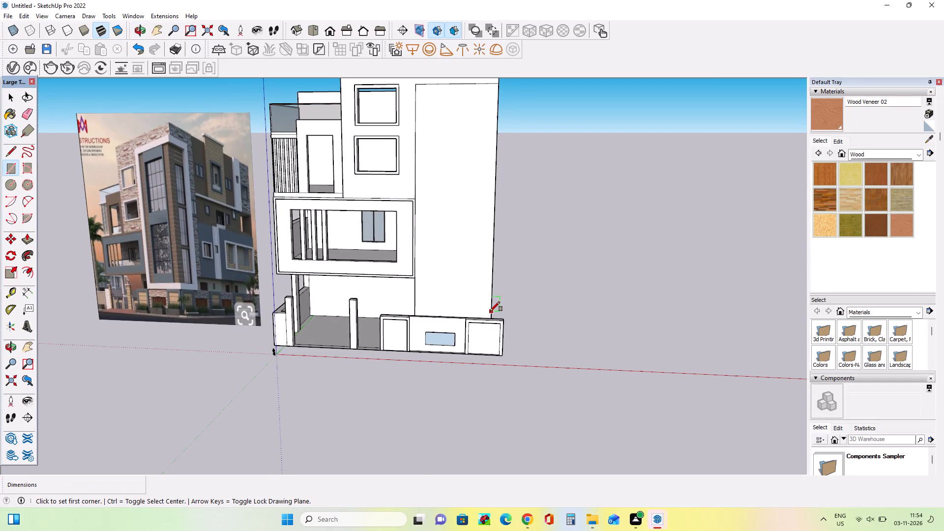
drag(490, 311, 456, 307)
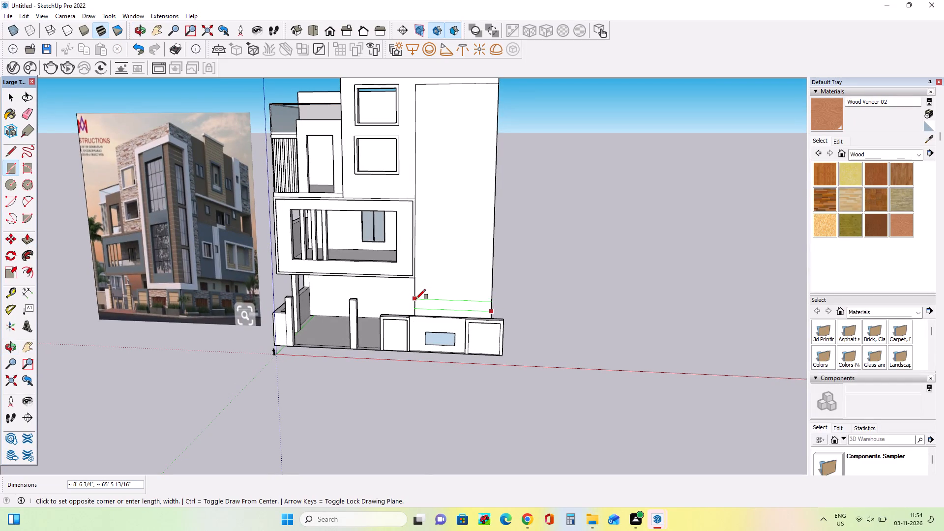
click(416, 300)
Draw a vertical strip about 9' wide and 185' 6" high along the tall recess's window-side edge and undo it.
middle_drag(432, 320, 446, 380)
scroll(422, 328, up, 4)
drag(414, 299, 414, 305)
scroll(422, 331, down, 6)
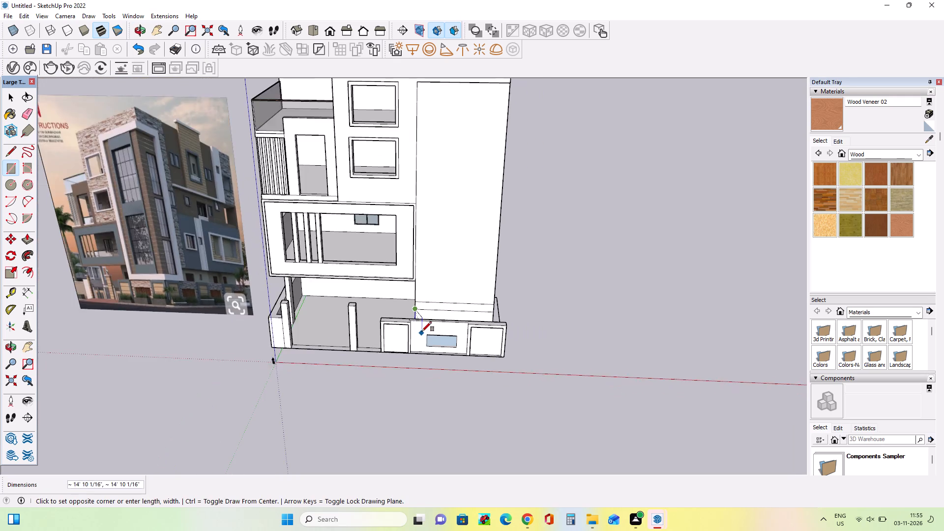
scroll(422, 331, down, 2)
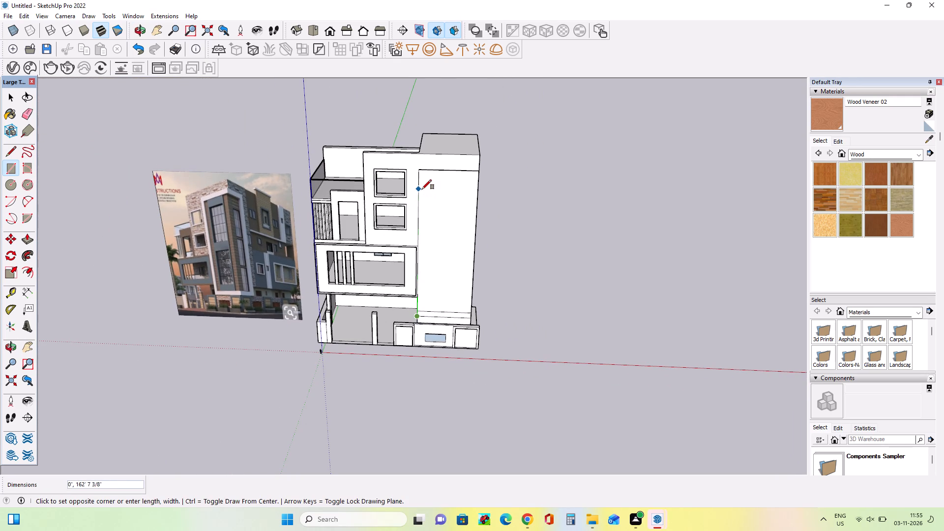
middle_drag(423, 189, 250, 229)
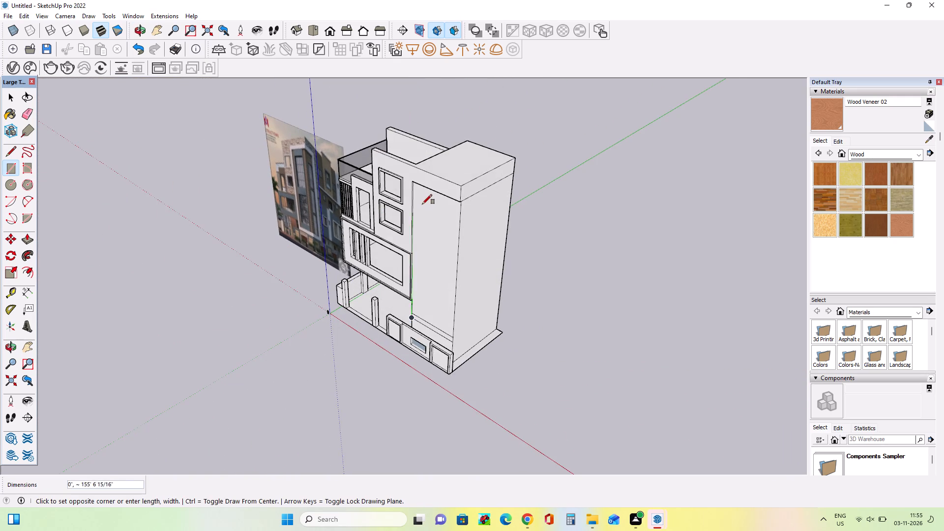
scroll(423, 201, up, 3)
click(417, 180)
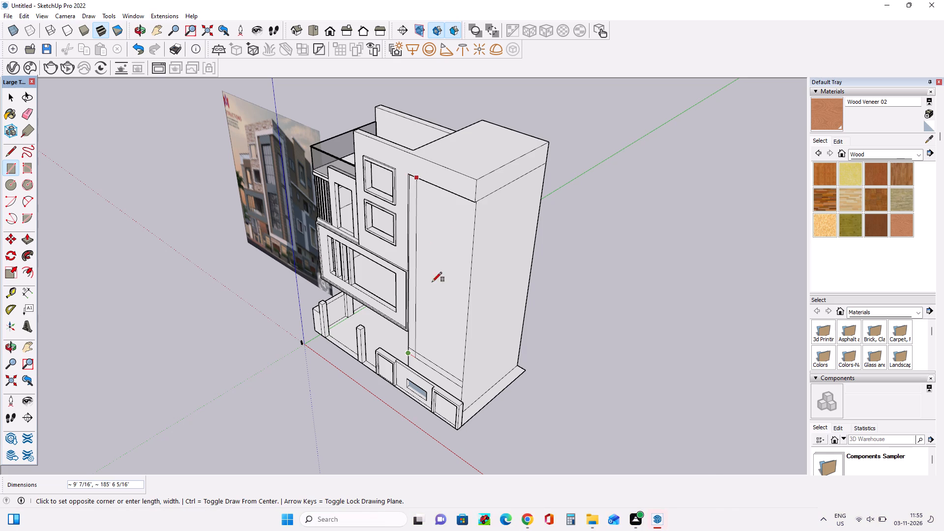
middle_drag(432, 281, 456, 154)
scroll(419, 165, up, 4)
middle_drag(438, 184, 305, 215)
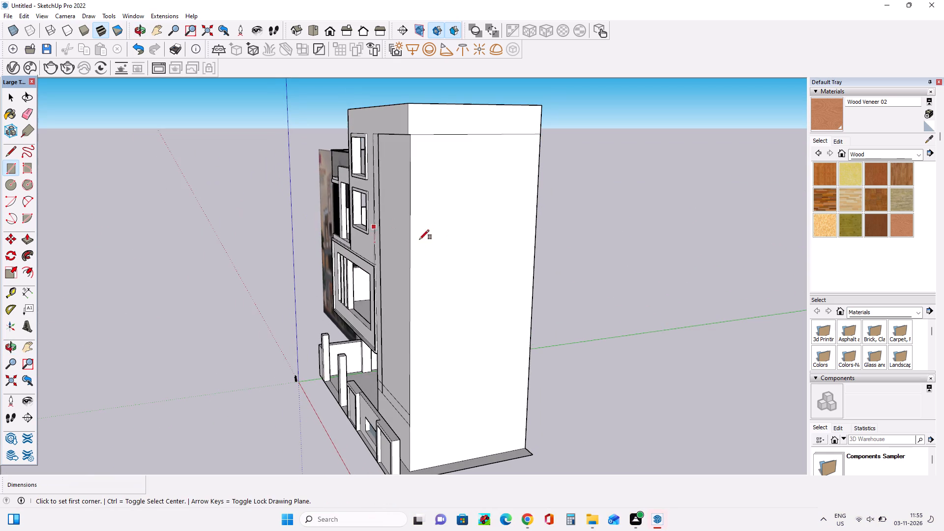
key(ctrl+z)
Draw a vertical strip about 6' 1" wide and 185' 6" high along the window-side edge, from the lower band to the recess's top.
ctrl+middle_drag(404, 261, 424, 264)
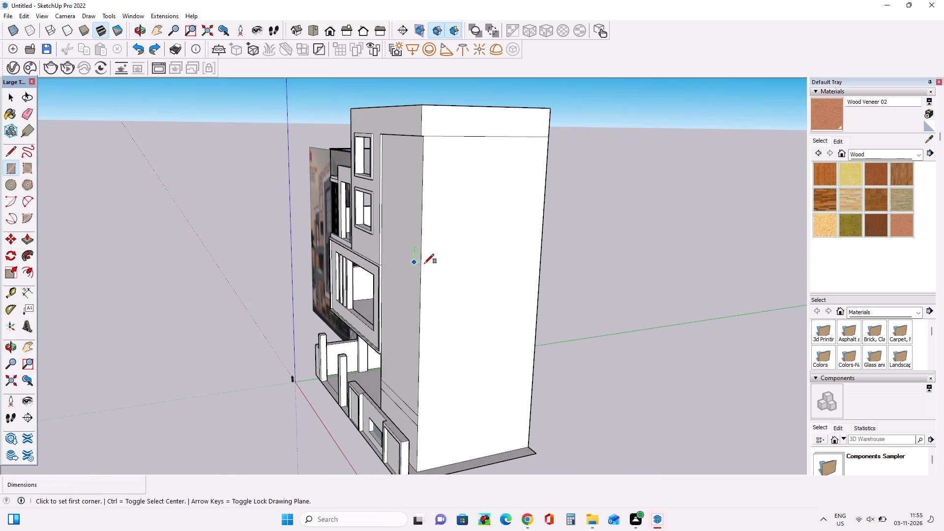
scroll(413, 143, up, 3)
middle_drag(368, 151, 416, 109)
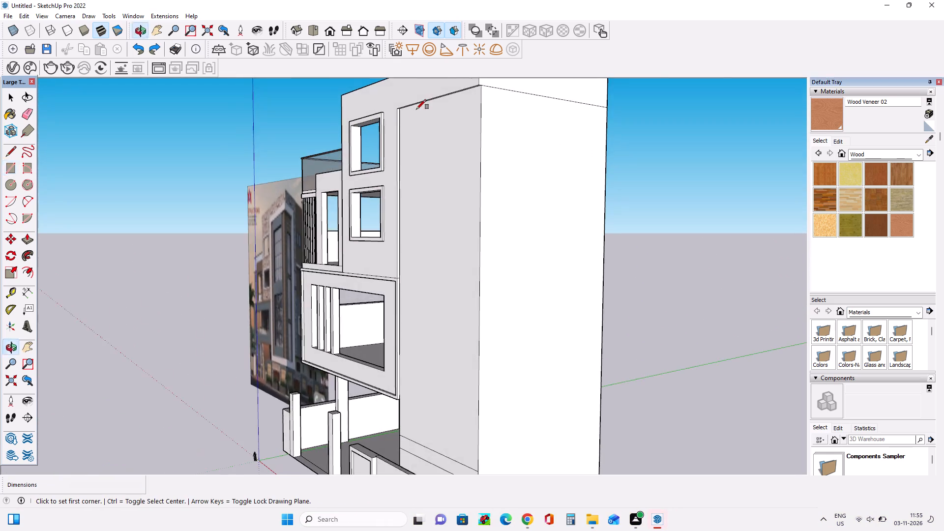
scroll(417, 124, down, 3)
middle_drag(452, 283, 420, 333)
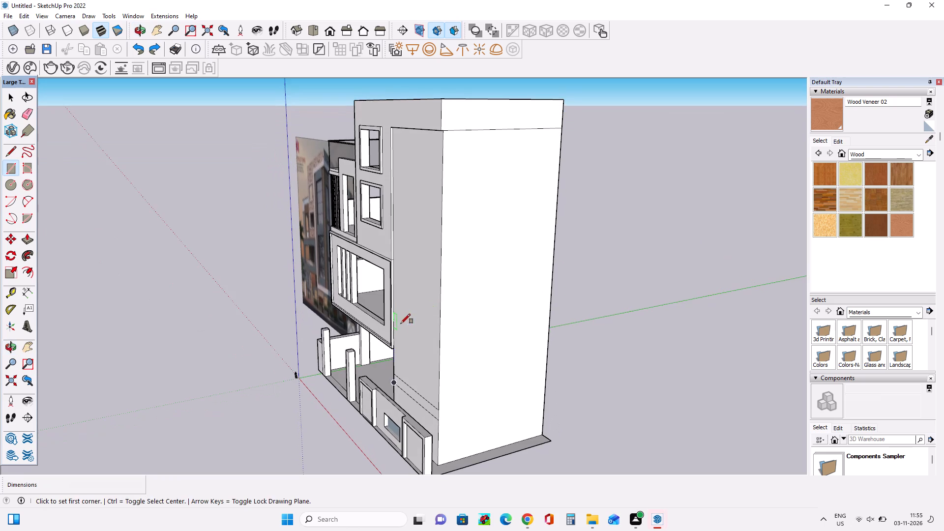
middle_drag(400, 321, 479, 225)
scroll(439, 341, up, 5)
middle_drag(435, 343, 388, 364)
scroll(385, 375, up, 4)
click(383, 384)
scroll(413, 305, down, 9)
scroll(410, 262, down, 5)
scroll(408, 123, up, 10)
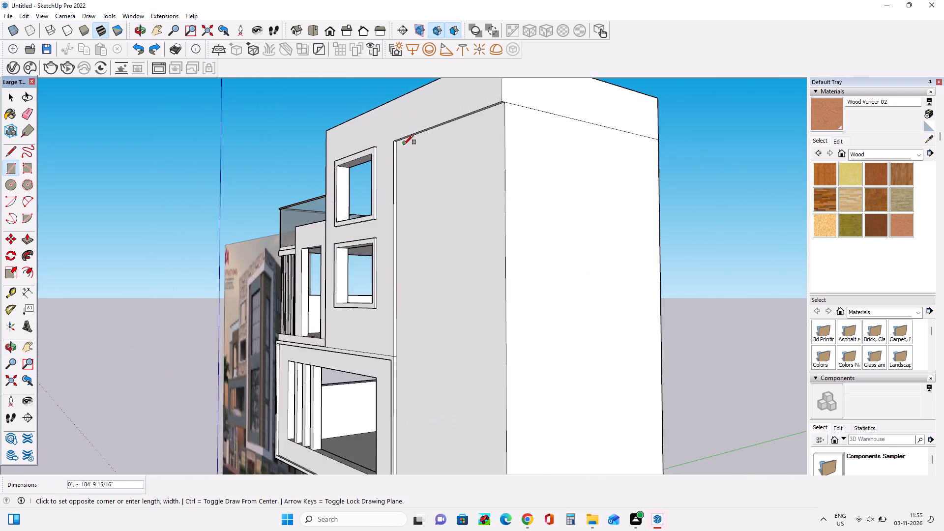
scroll(404, 145, up, 7)
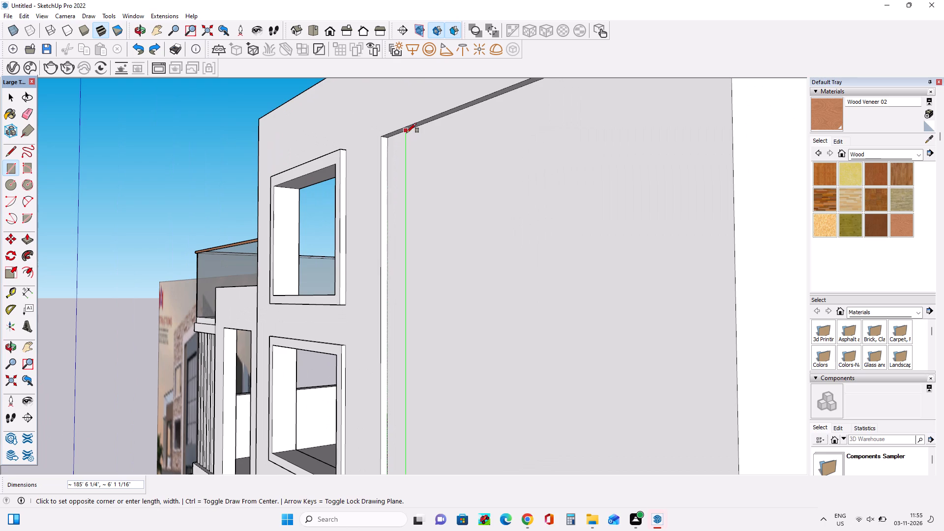
click(407, 133)
Draw a horizontal band about 65' 6" wide and 7' 2" high across the top of the tall recessed front wall.
scroll(424, 156, down, 17)
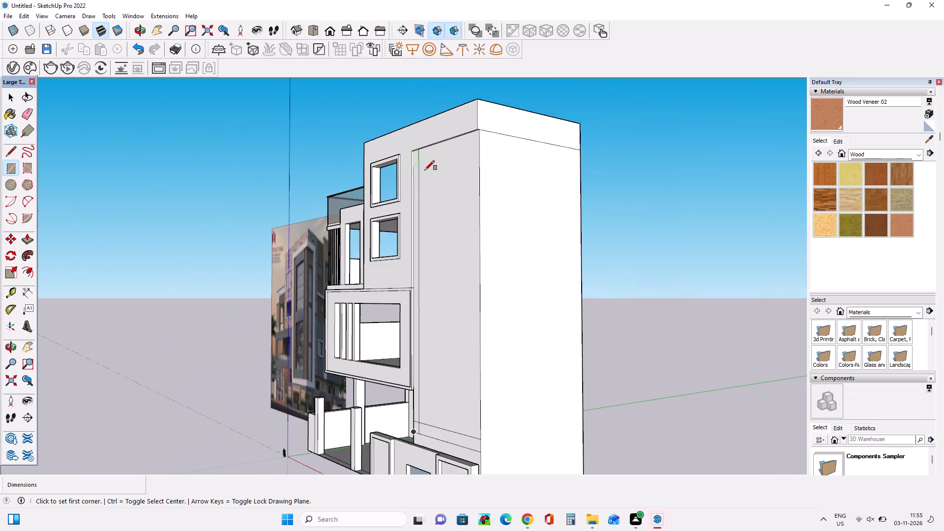
scroll(425, 170, down, 2)
middle_drag(452, 289, 569, 339)
scroll(457, 207, up, 1)
middle_drag(451, 207, 484, 223)
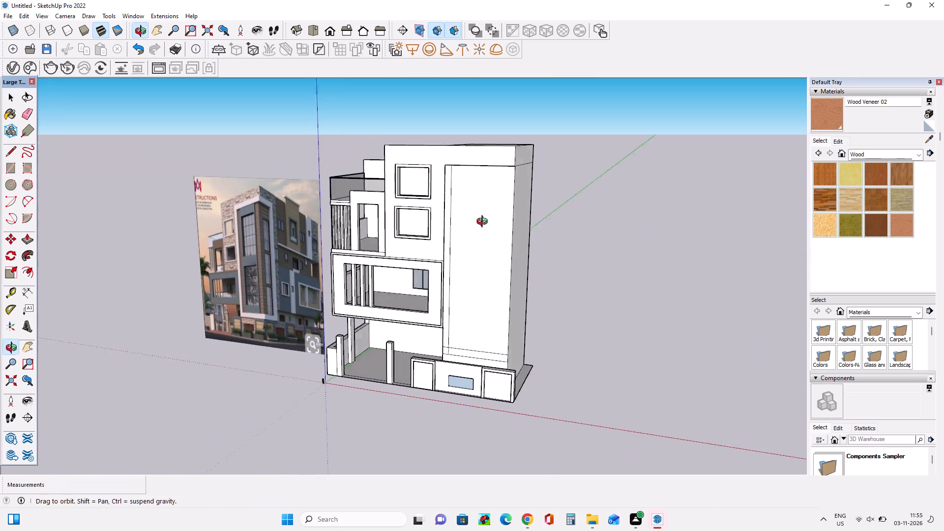
middle_drag(484, 223, 512, 221)
scroll(458, 164, up, 9)
middle_drag(464, 213, 468, 200)
scroll(468, 200, down, 5)
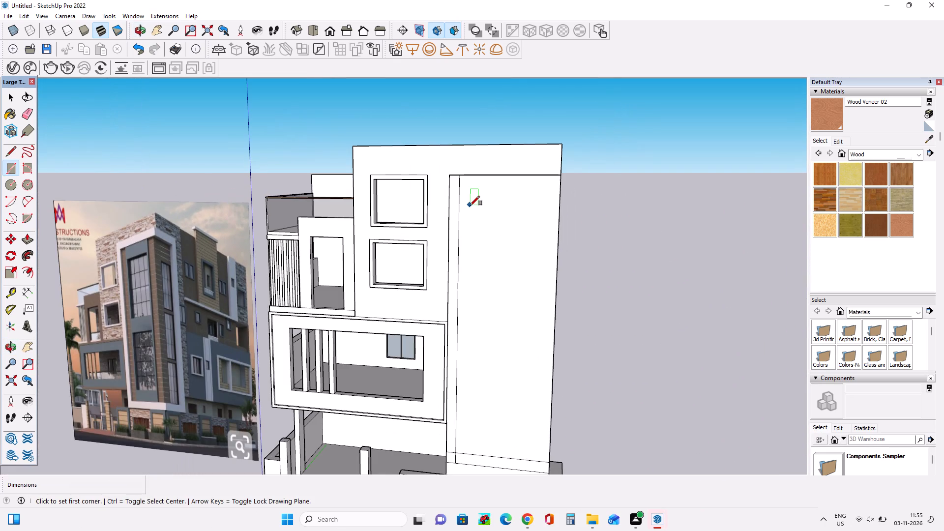
middle_drag(470, 219, 470, 162)
scroll(443, 170, up, 4)
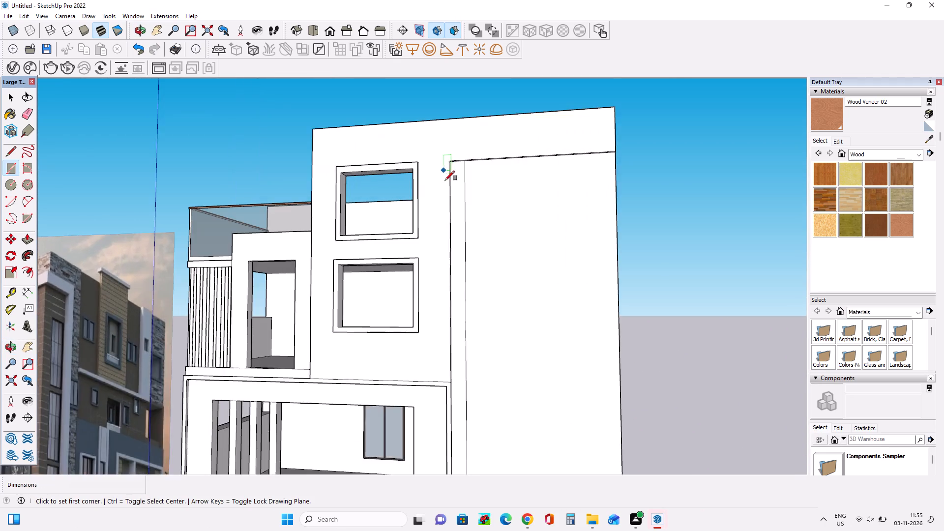
scroll(445, 180, up, 3)
middle_drag(446, 184, 383, 176)
scroll(425, 144, up, 11)
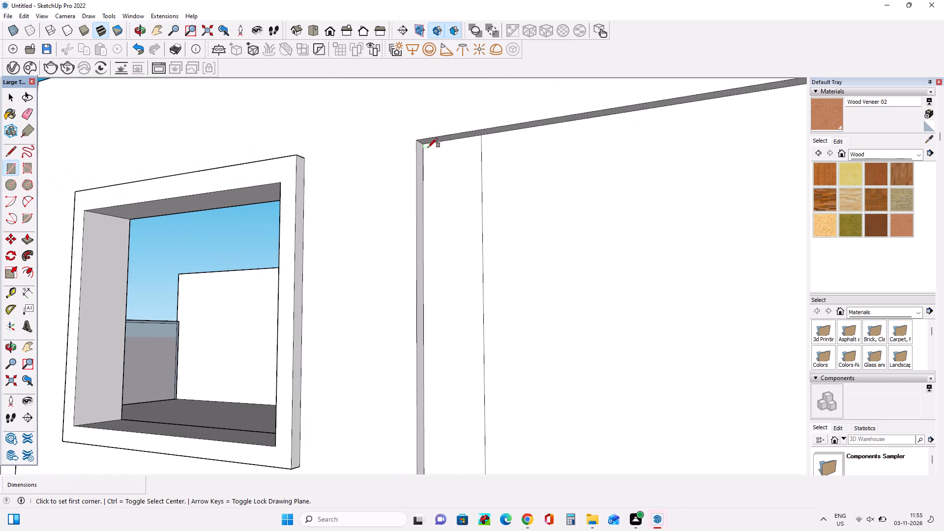
click(425, 146)
scroll(453, 176, down, 14)
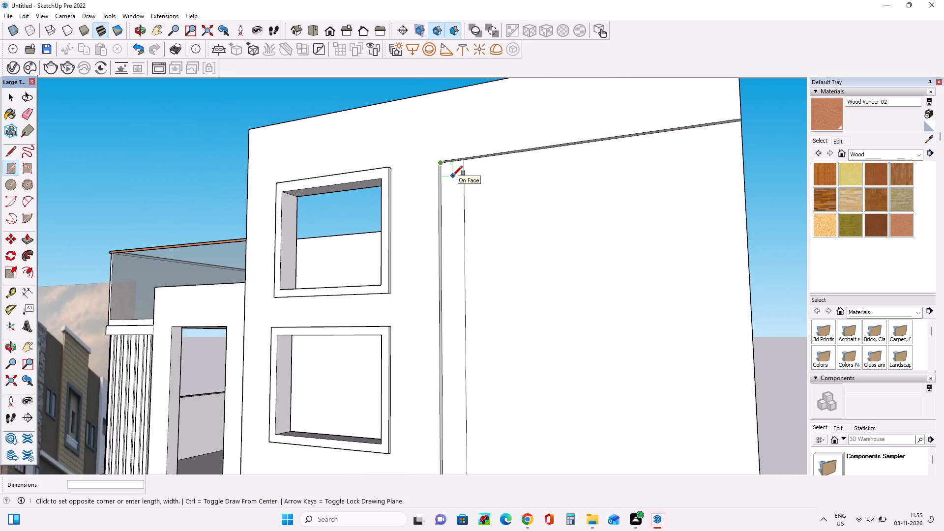
scroll(453, 176, down, 4)
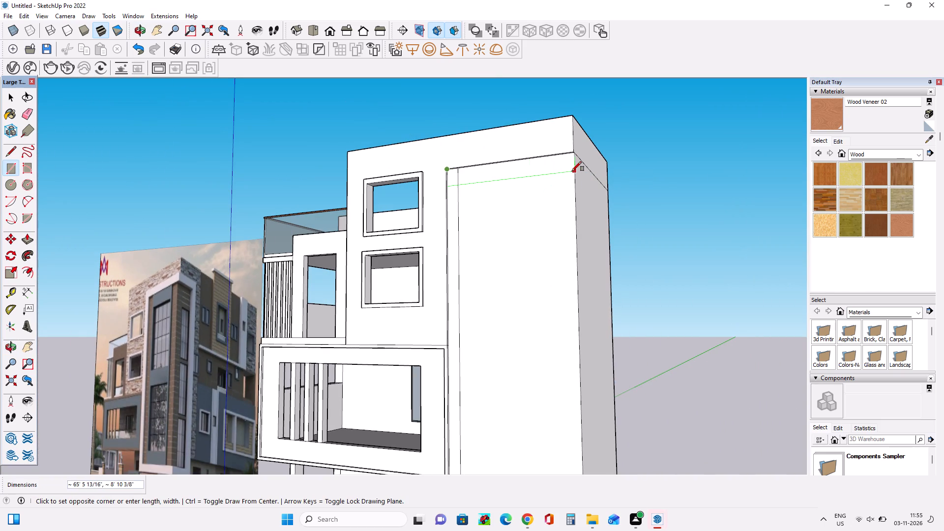
click(572, 168)
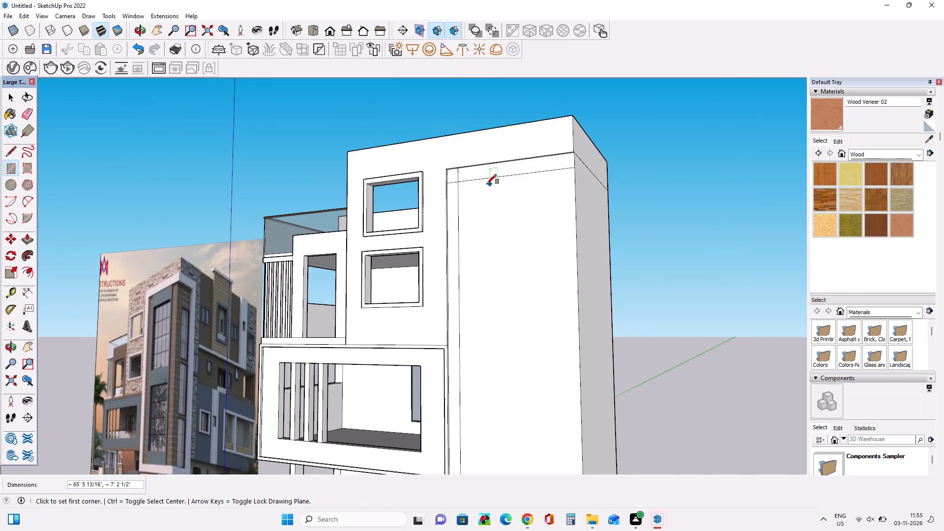
Continue the top band around the corner onto the side wall with a rectangle about 35' 2" long and 7' 2" high.
scroll(487, 184, down, 12)
middle_drag(553, 220, 449, 295)
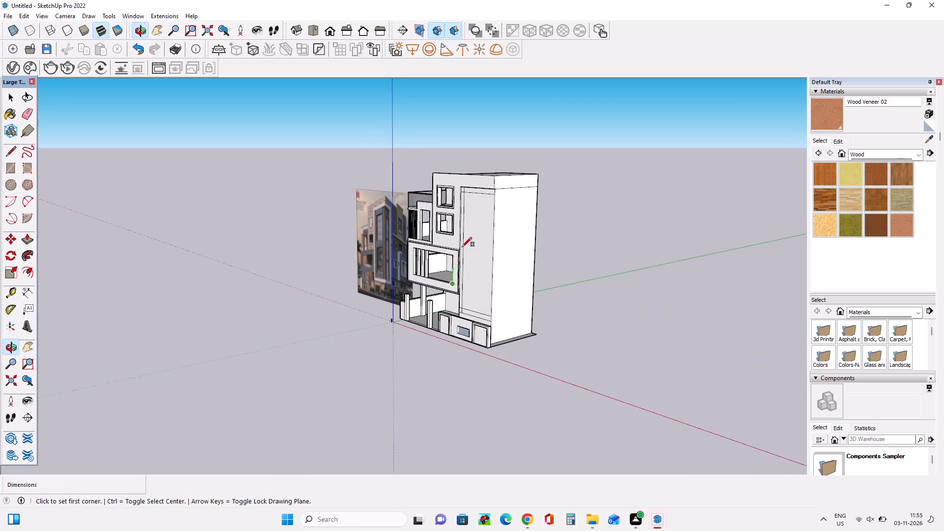
scroll(493, 200, up, 11)
click(499, 185)
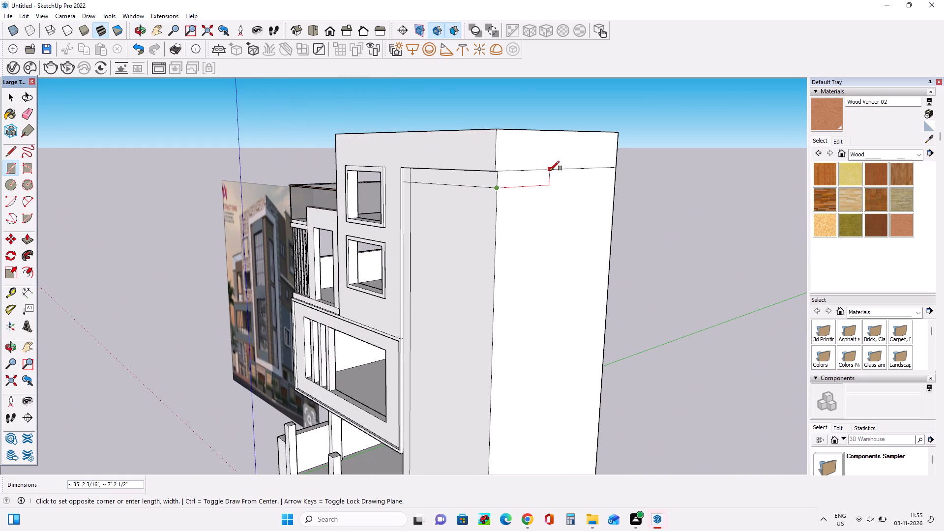
click(550, 171)
Draw a vertical strip about 11' 3" wide and 189' 3" high down the side wall from the top band's far end.
middle_drag(563, 245, 522, 171)
scroll(522, 171, down, 3)
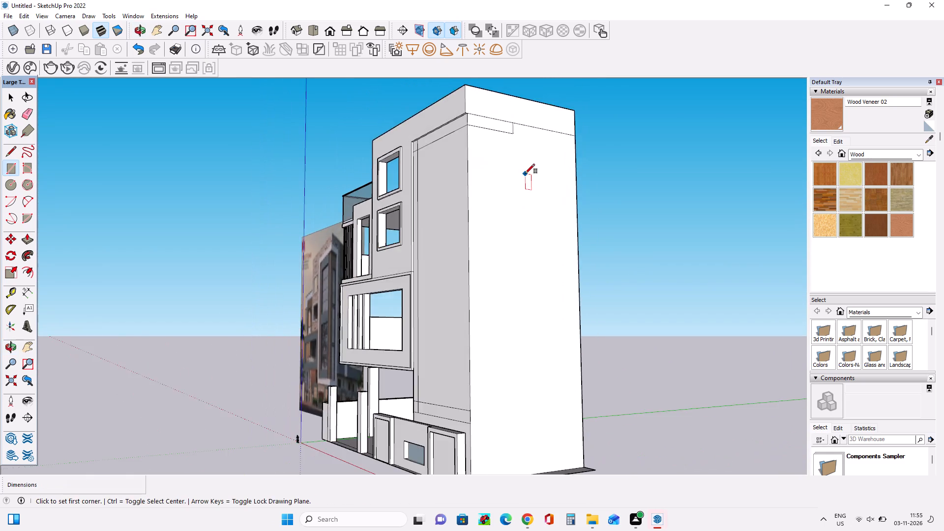
scroll(525, 174, down, 4)
middle_drag(501, 202, 665, 264)
scroll(560, 158, up, 4)
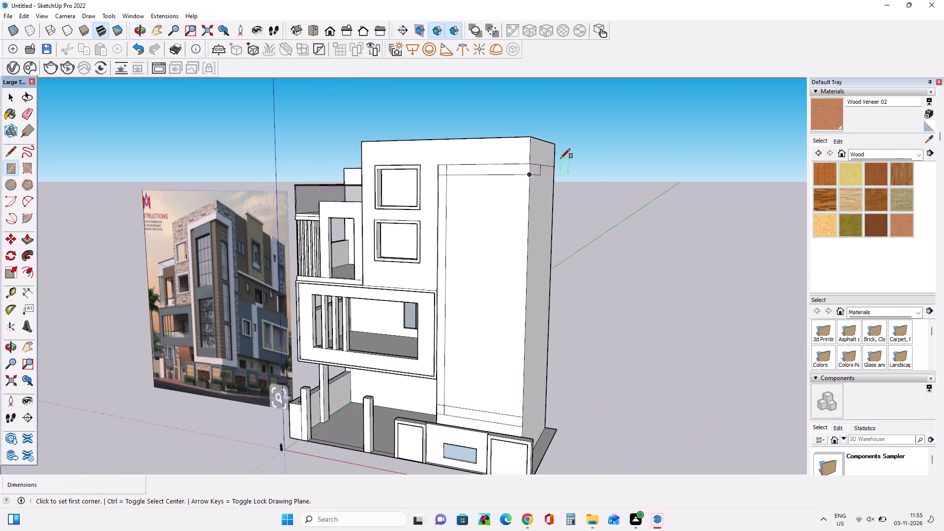
middle_drag(545, 173, 382, 195)
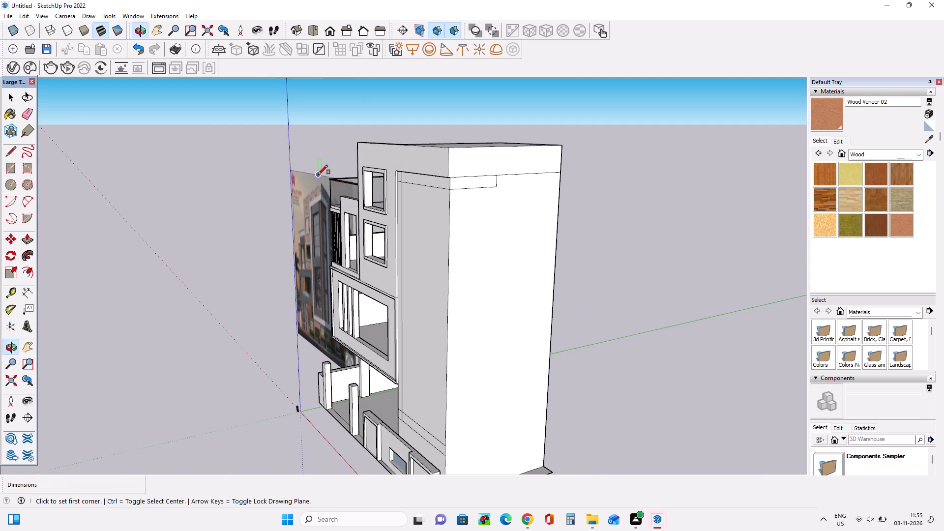
middle_drag(559, 261, 564, 229)
middle_drag(442, 319, 529, 282)
middle_drag(470, 291, 478, 302)
middle_drag(547, 438, 457, 420)
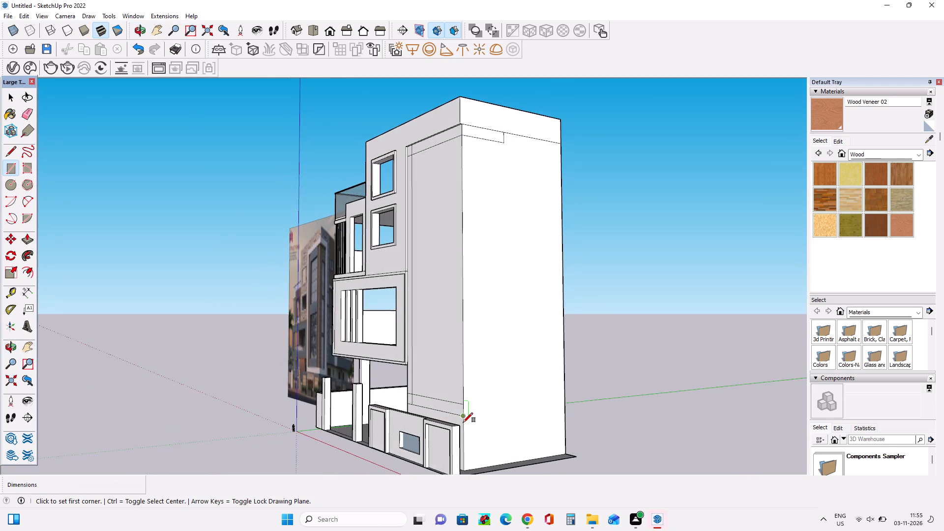
scroll(464, 422, up, 2)
scroll(467, 415, down, 3)
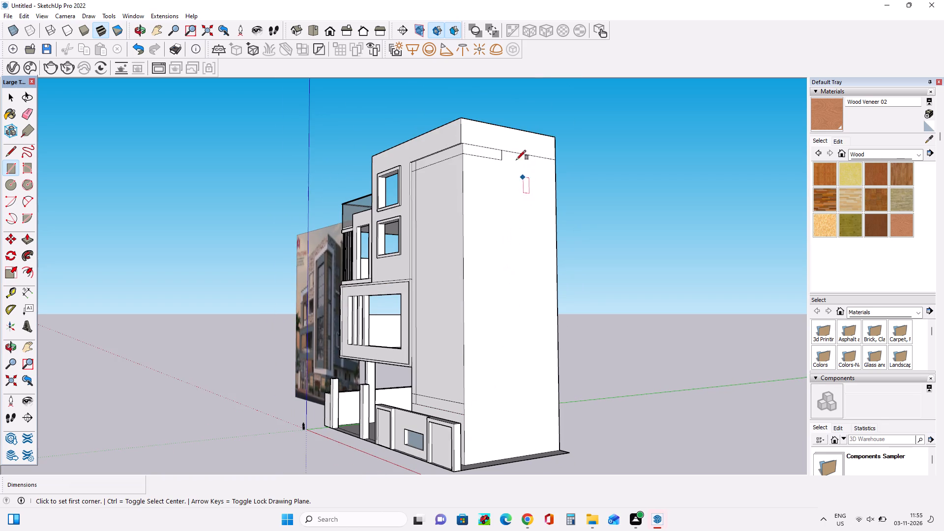
click(501, 154)
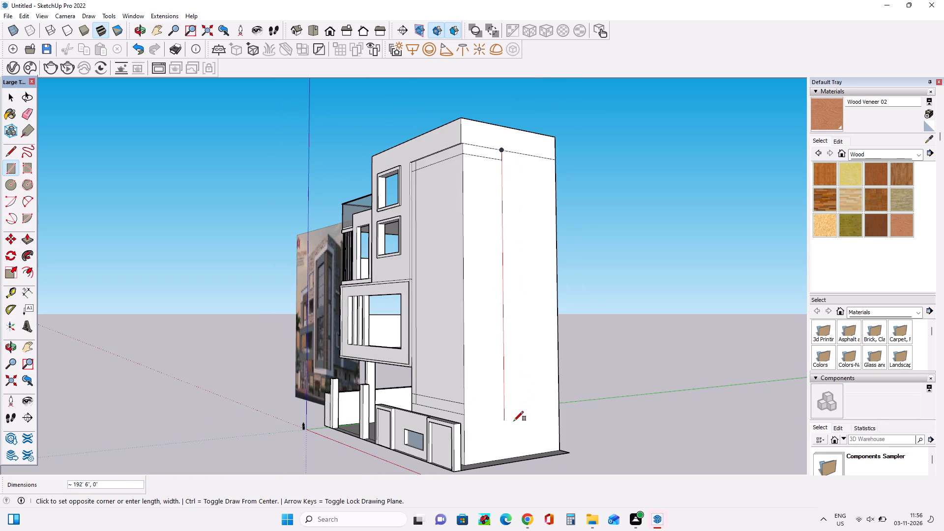
scroll(512, 420, down, 5)
middle_drag(511, 417, 567, 411)
middle_drag(538, 409, 510, 422)
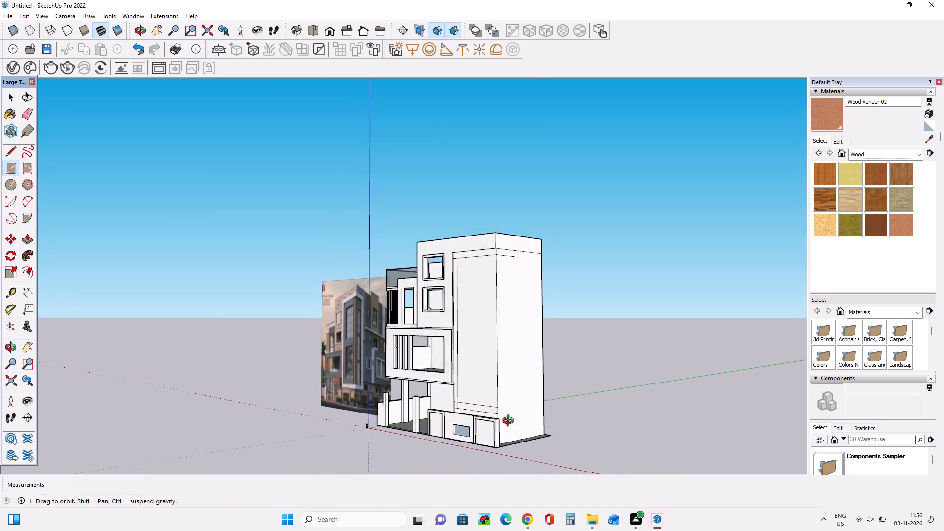
middle_drag(510, 422, 470, 428)
scroll(506, 412, up, 3)
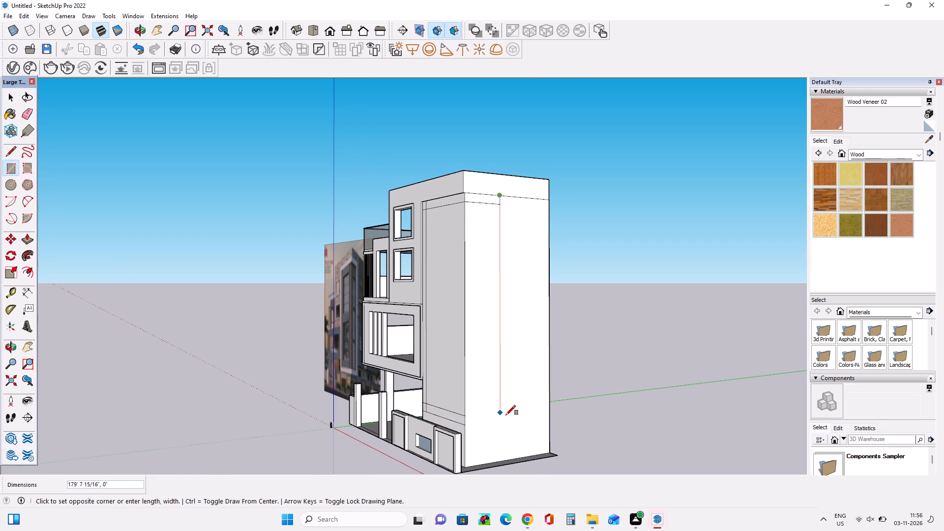
scroll(507, 416, up, 4)
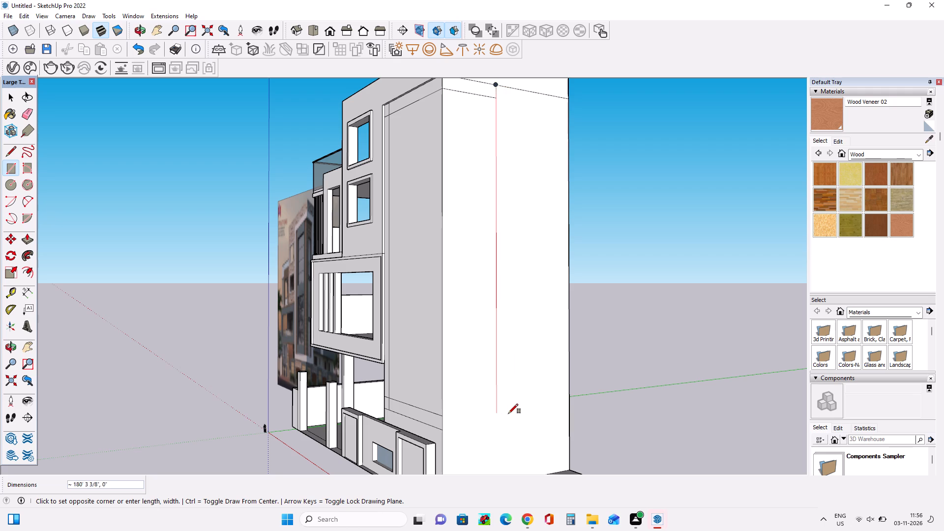
click(513, 427)
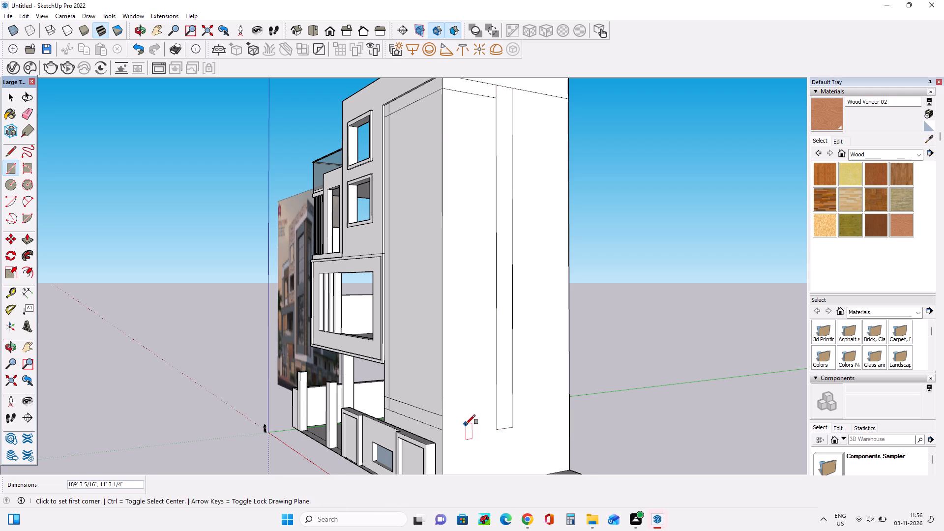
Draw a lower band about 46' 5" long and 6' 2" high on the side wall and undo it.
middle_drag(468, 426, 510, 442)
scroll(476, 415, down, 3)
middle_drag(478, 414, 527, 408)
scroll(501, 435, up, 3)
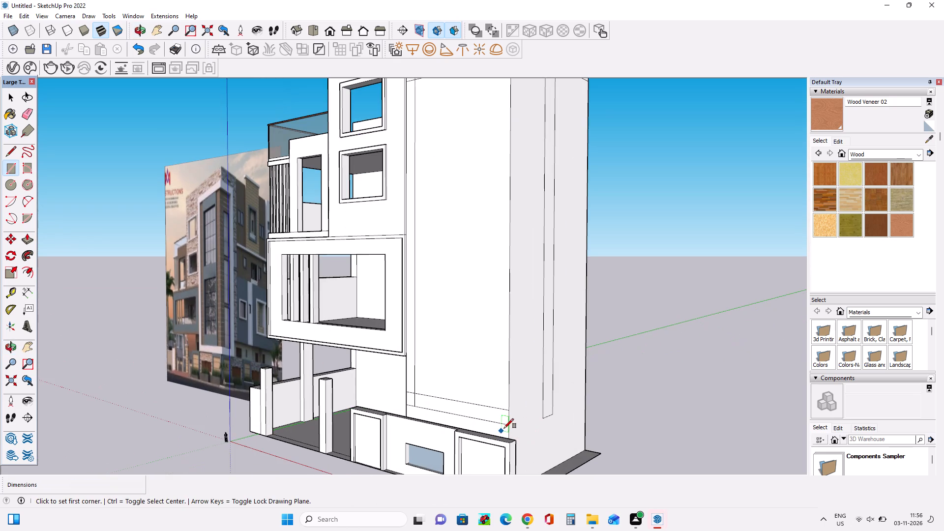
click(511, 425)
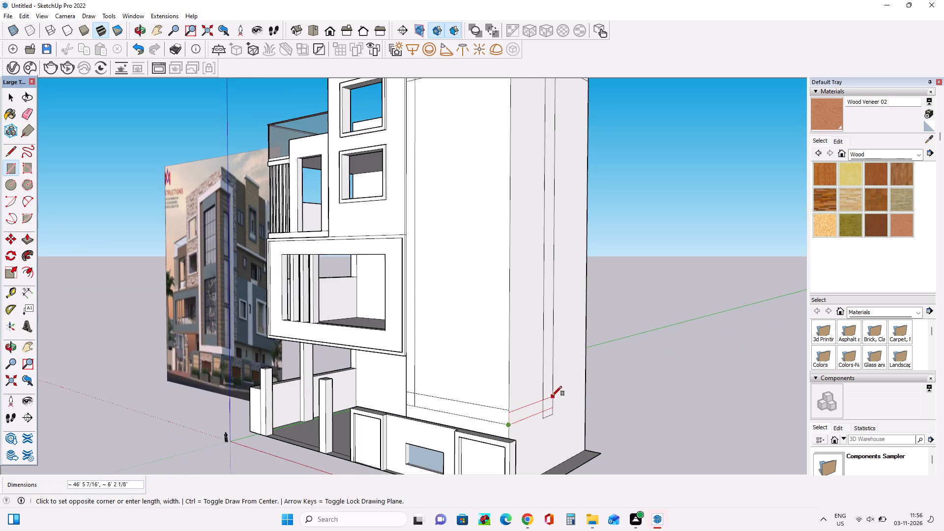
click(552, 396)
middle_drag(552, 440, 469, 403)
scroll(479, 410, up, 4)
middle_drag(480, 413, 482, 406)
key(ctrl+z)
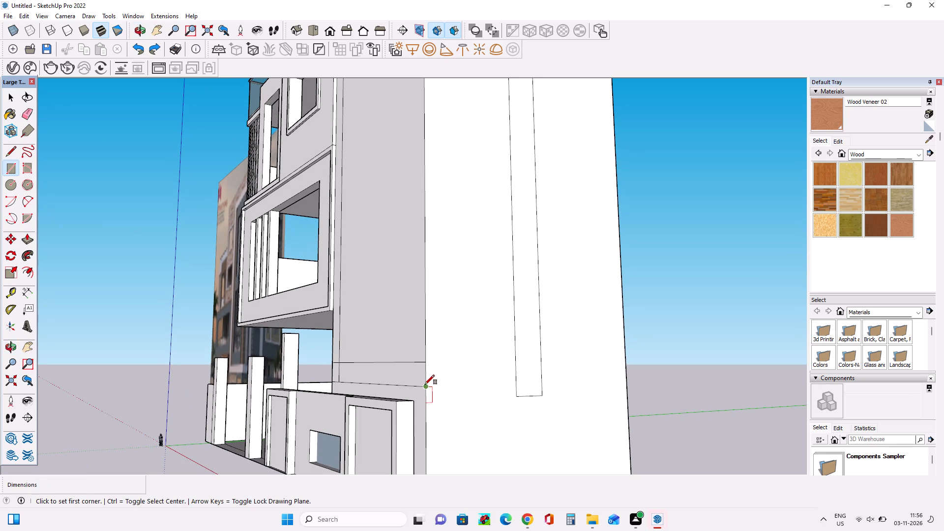
Draw a lower band about 46' 5" long and 7' 3" high on the side wall, from the front corner to the vertical strip.
click(425, 384)
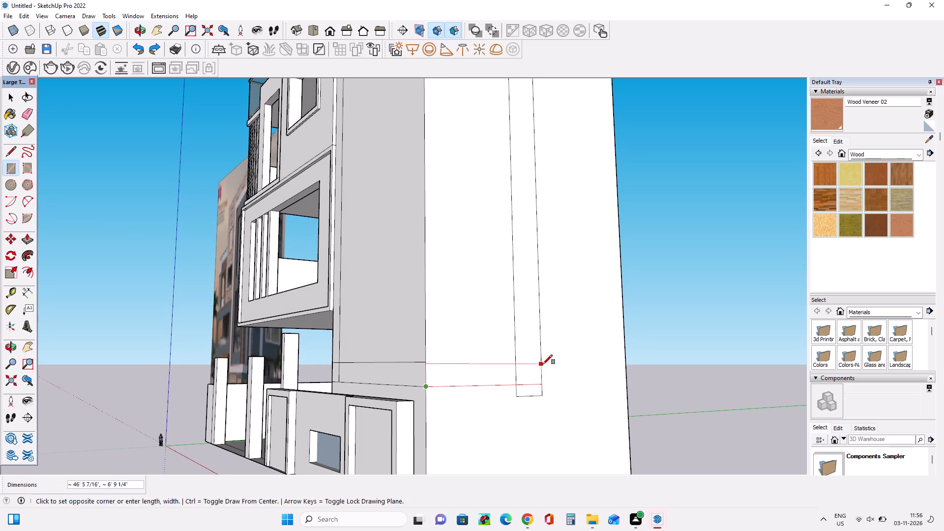
click(427, 364)
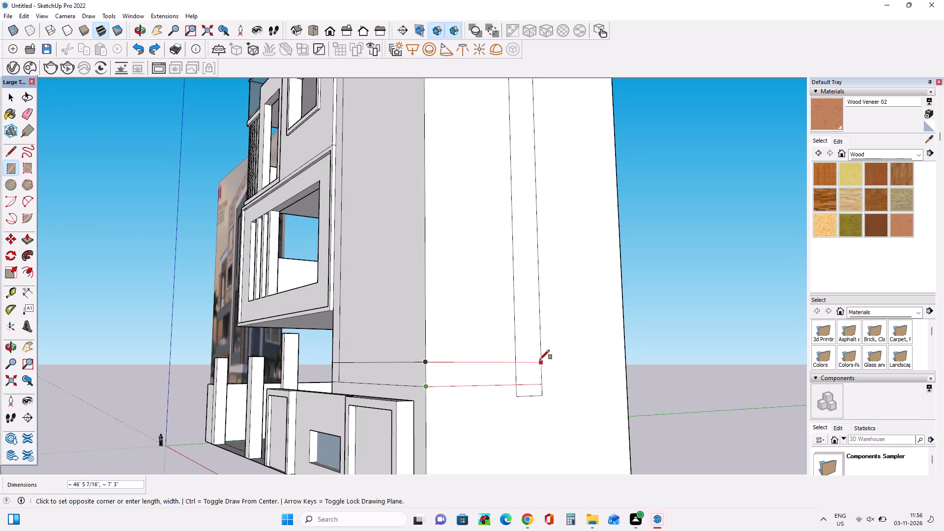
click(543, 359)
Erase the strip's overhang below the lower band and the overlapping lines where they meet on the side wall.
middle_drag(527, 418, 560, 432)
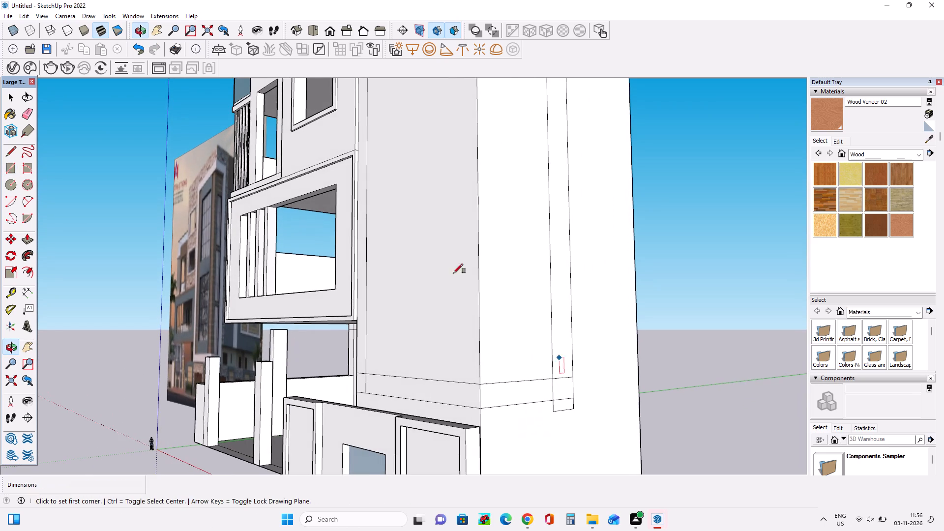
click(24, 113)
scroll(545, 450, up, 3)
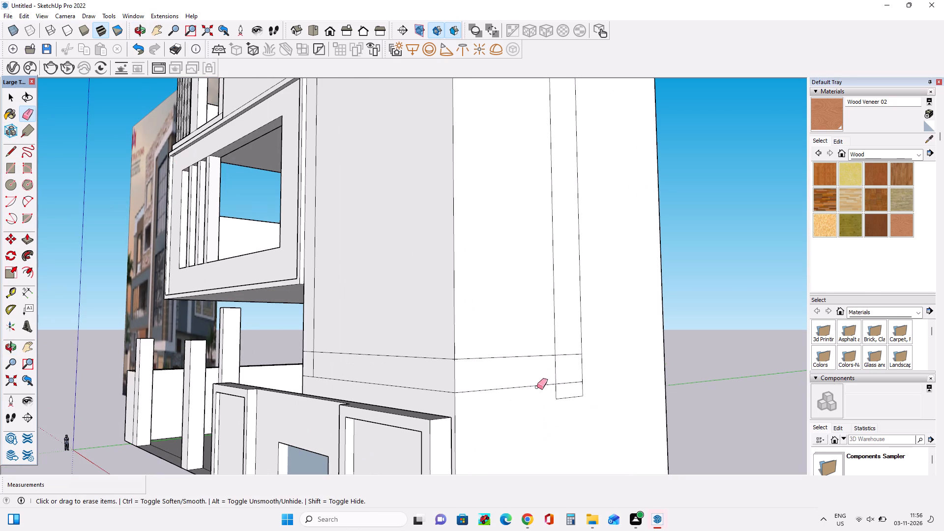
drag(553, 392, 572, 400)
click(587, 394)
drag(581, 392, 584, 390)
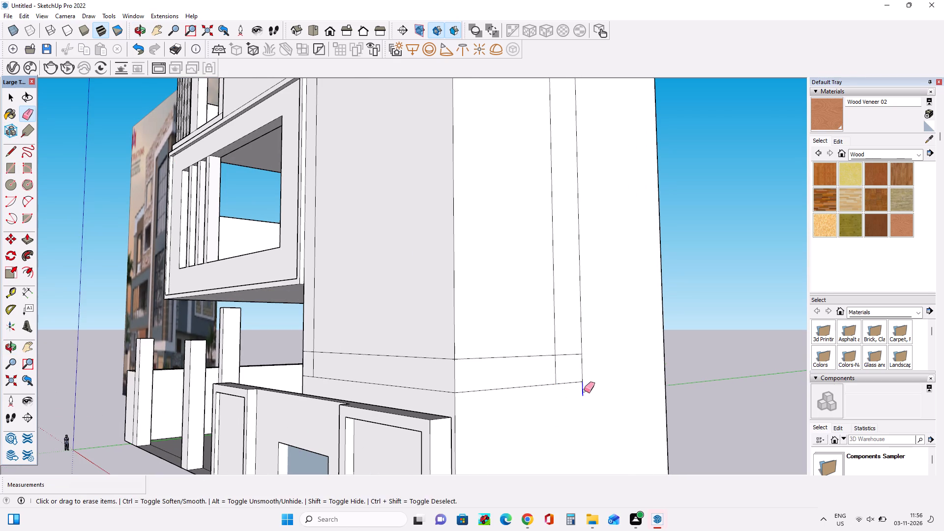
drag(584, 390, 590, 389)
drag(549, 376, 560, 369)
drag(566, 350, 566, 359)
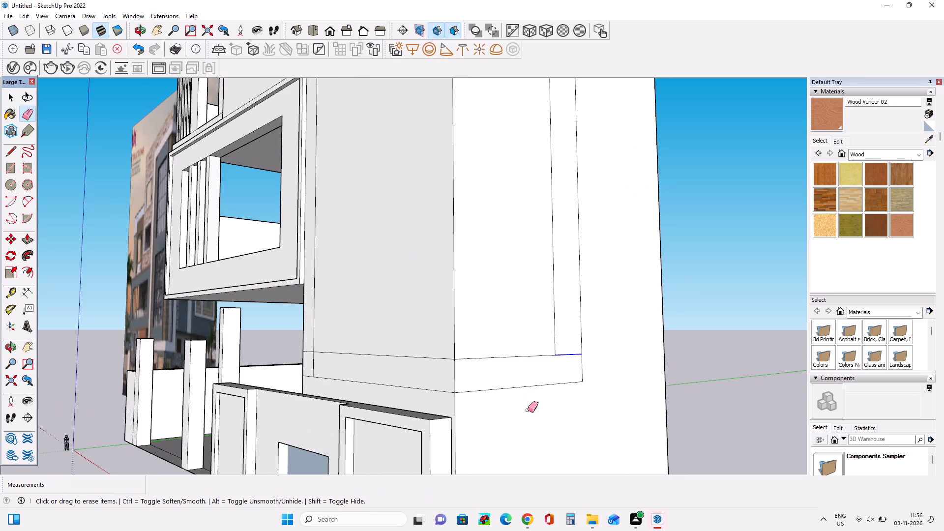
Erase the overlapping lines where the lower band meets the window-side strip on the recessed front wall.
middle_drag(526, 408, 602, 431)
drag(379, 386, 387, 386)
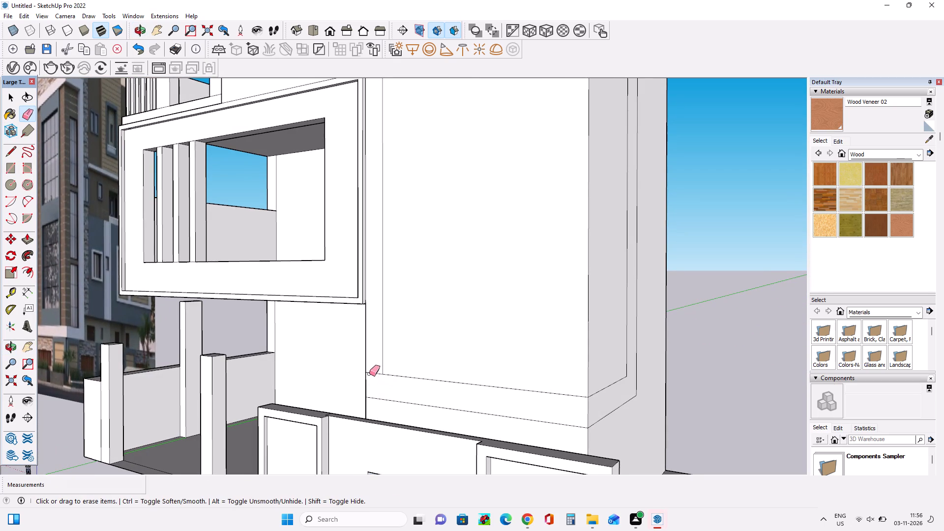
drag(375, 371, 379, 377)
Erase the overlapping lines at the border's upper corners on the side wall and the window side of the front wall.
scroll(384, 427, down, 13)
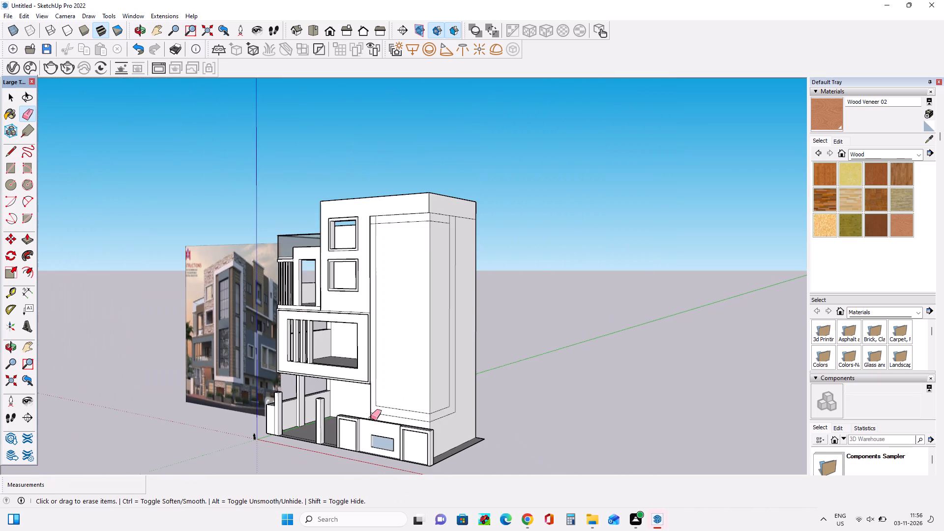
scroll(423, 133, up, 4)
scroll(466, 263, up, 5)
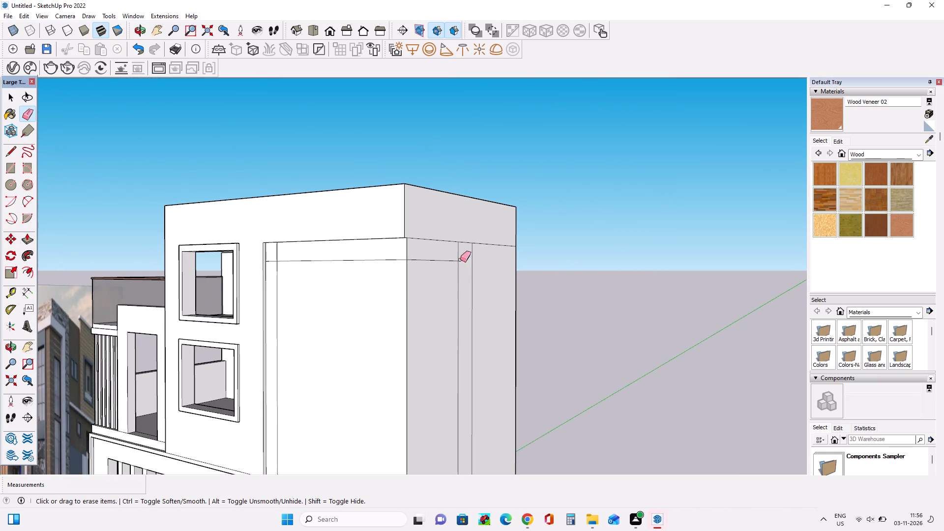
drag(457, 252, 461, 253)
middle_drag(457, 272, 507, 256)
scroll(311, 241, up, 1)
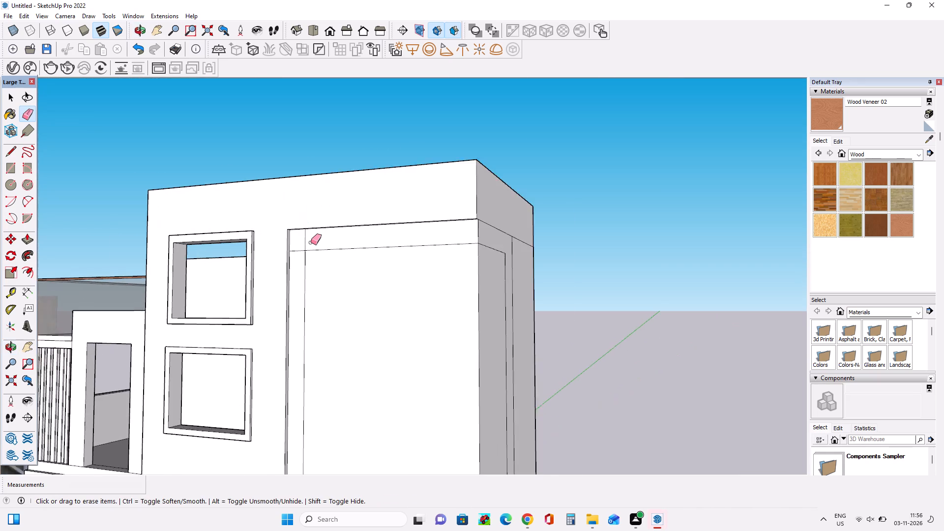
scroll(311, 242, up, 2)
drag(304, 246, 309, 247)
drag(293, 255, 295, 264)
drag(295, 256, 297, 249)
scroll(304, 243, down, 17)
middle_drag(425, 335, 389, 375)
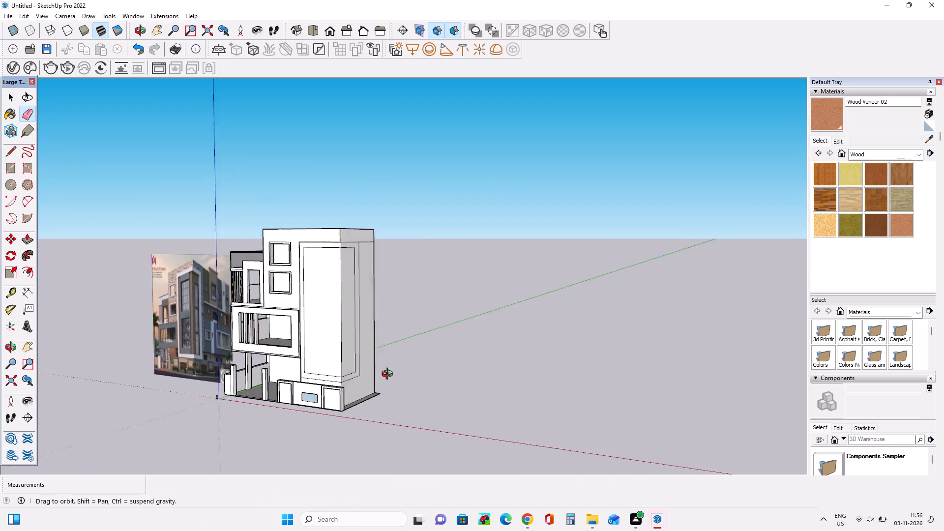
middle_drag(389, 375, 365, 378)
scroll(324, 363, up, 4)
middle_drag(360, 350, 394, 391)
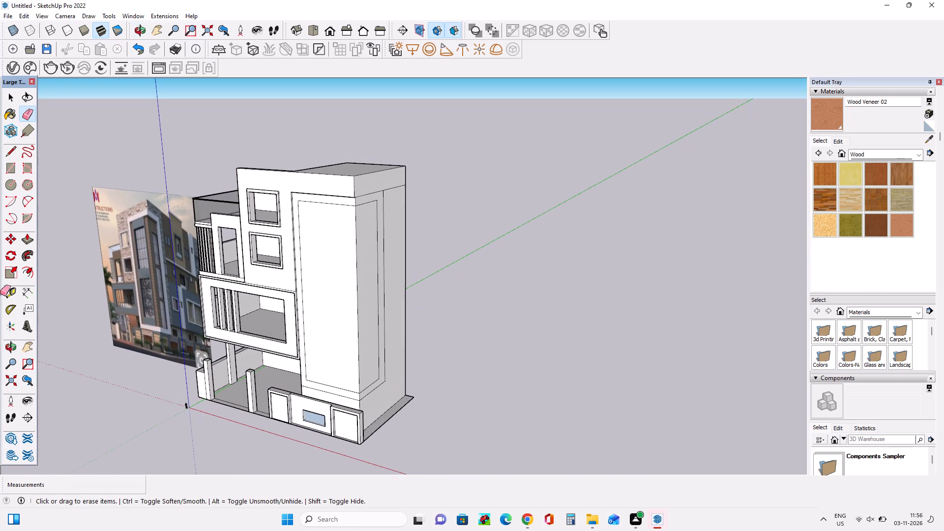
Push/Pull the border frame outward, about 1' 11 3/4" on the side wall and about 1' 6" on the front wall.
click(22, 238)
middle_drag(205, 284, 220, 309)
scroll(271, 377, up, 4)
click(344, 396)
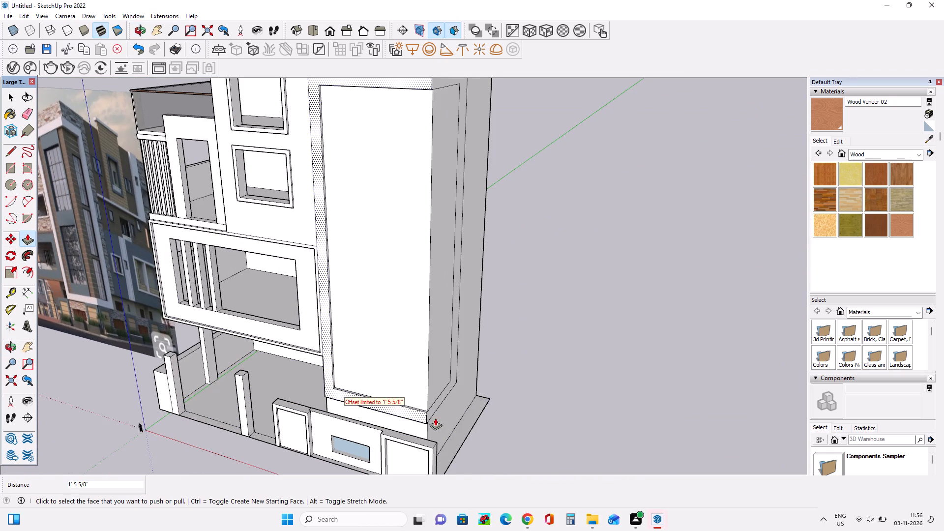
scroll(441, 419, up, 4)
drag(427, 412, 426, 421)
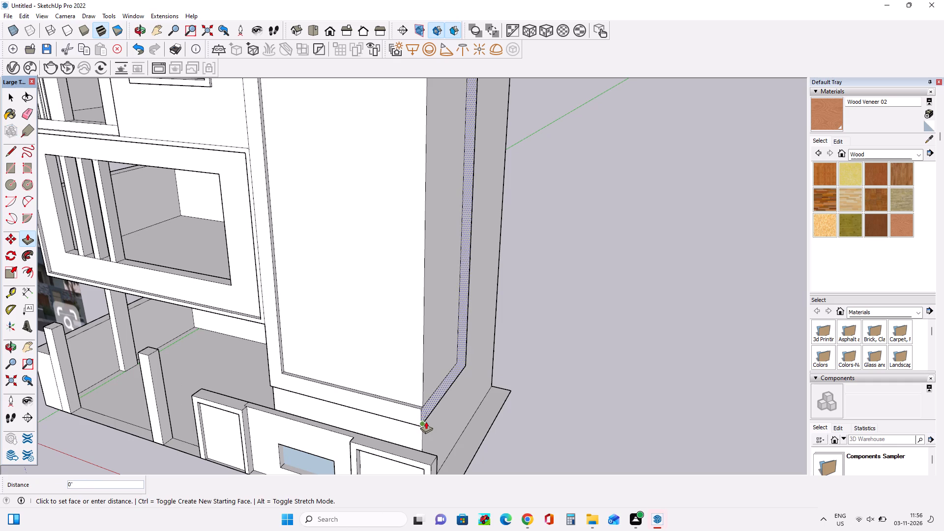
drag(426, 421, 430, 422)
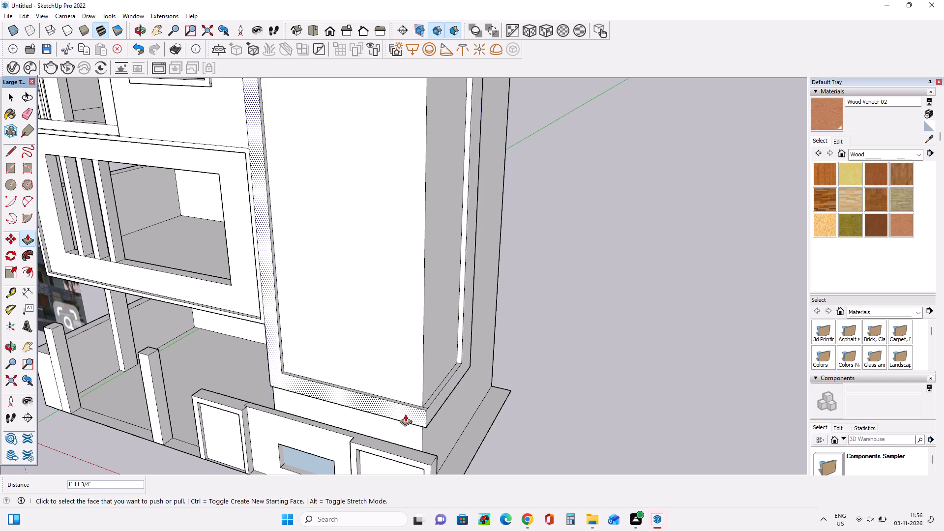
scroll(405, 411, up, 4)
click(408, 413)
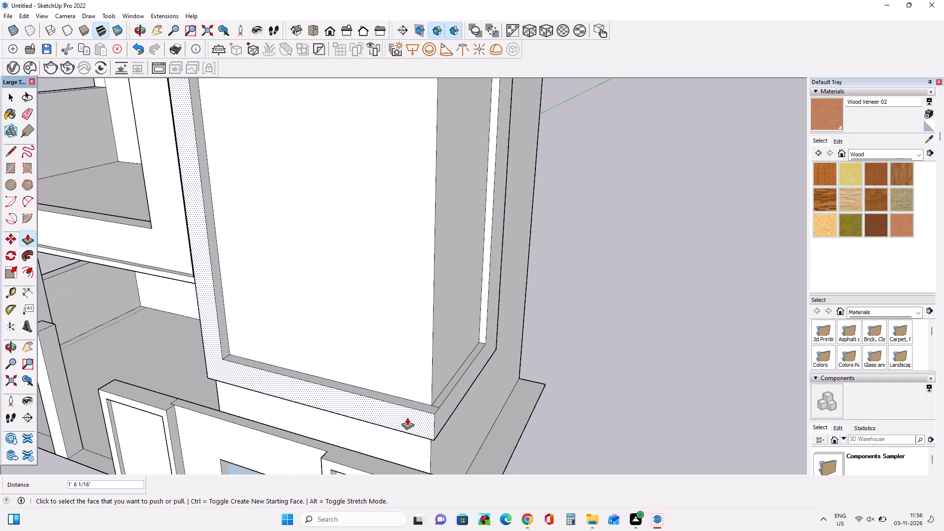
Push/Pull the border's faces at the upper corner further outward, the front one by about 1' 5 3/8".
scroll(412, 423, down, 13)
scroll(432, 207, up, 9)
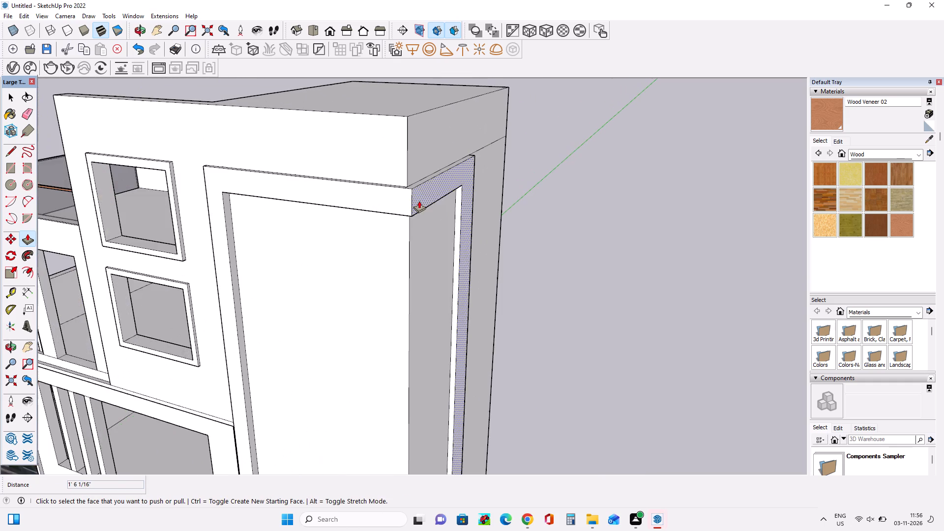
middle_drag(419, 201, 388, 272)
click(383, 293)
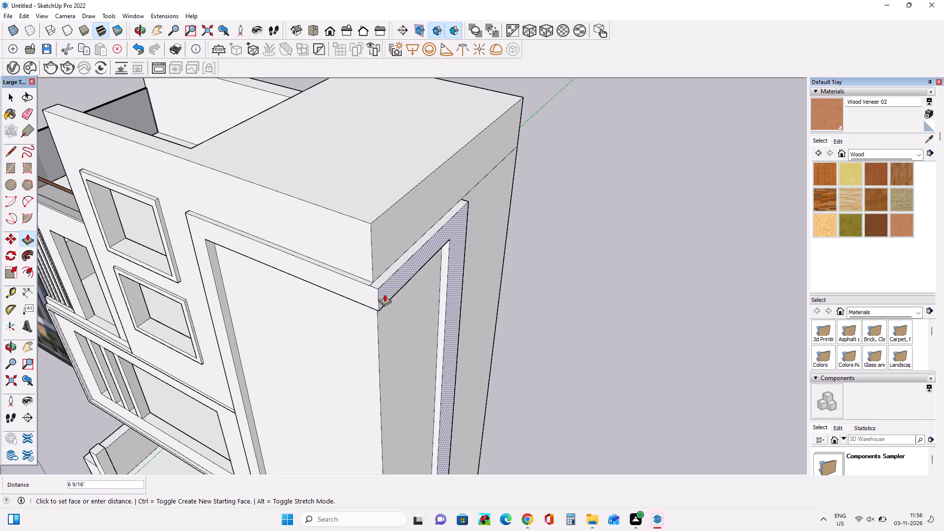
drag(359, 294, 358, 298)
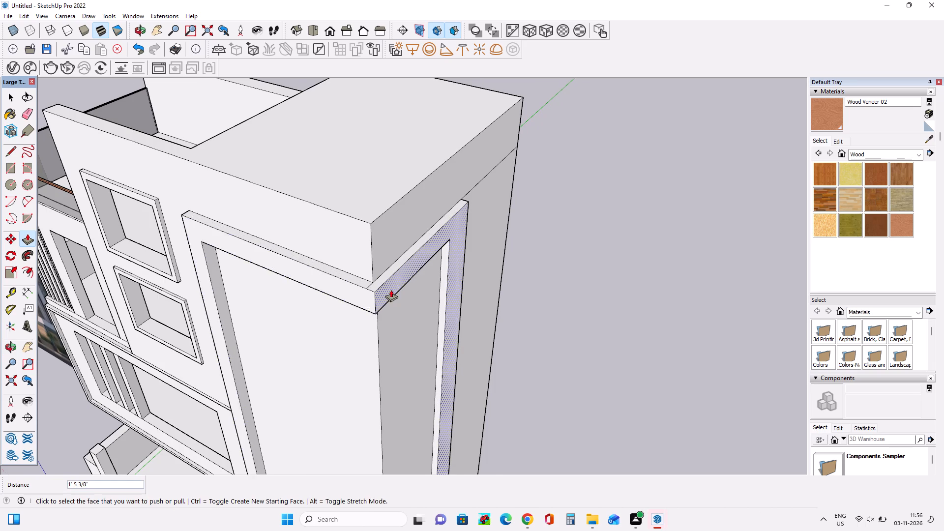
scroll(391, 290, up, 4)
middle_drag(387, 302, 397, 228)
scroll(397, 228, down, 18)
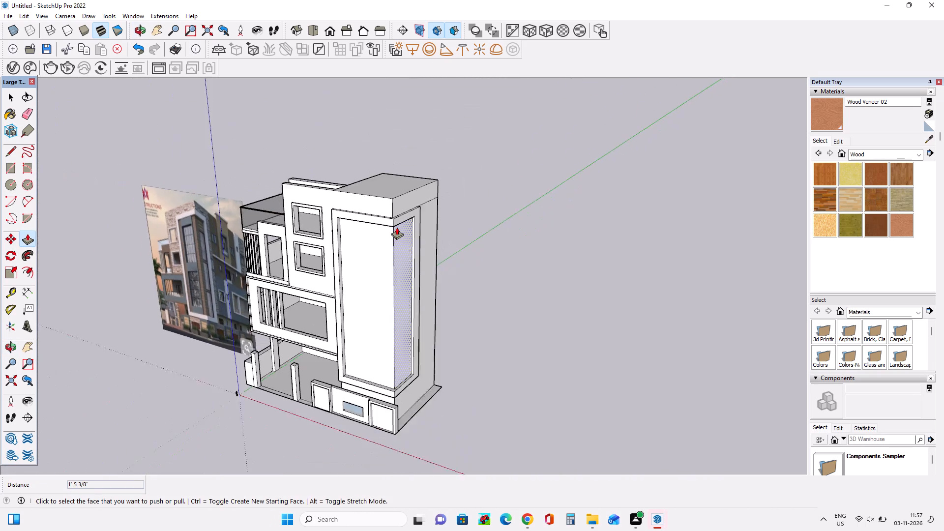
Draw a ground rectangle about 197' 2" by 110' 10" behind the building, starting from the rear wall's base corner.
scroll(397, 227, down, 1)
middle_drag(372, 325, 453, 227)
middle_drag(387, 295, 309, 327)
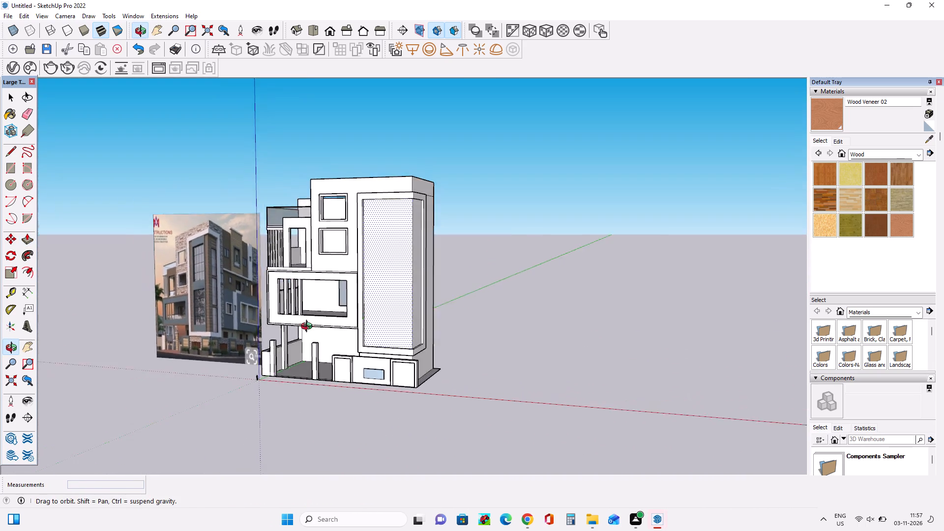
middle_drag(309, 327, 66, 319)
middle_drag(573, 296, 345, 373)
scroll(348, 372, up, 4)
middle_drag(359, 326, 361, 322)
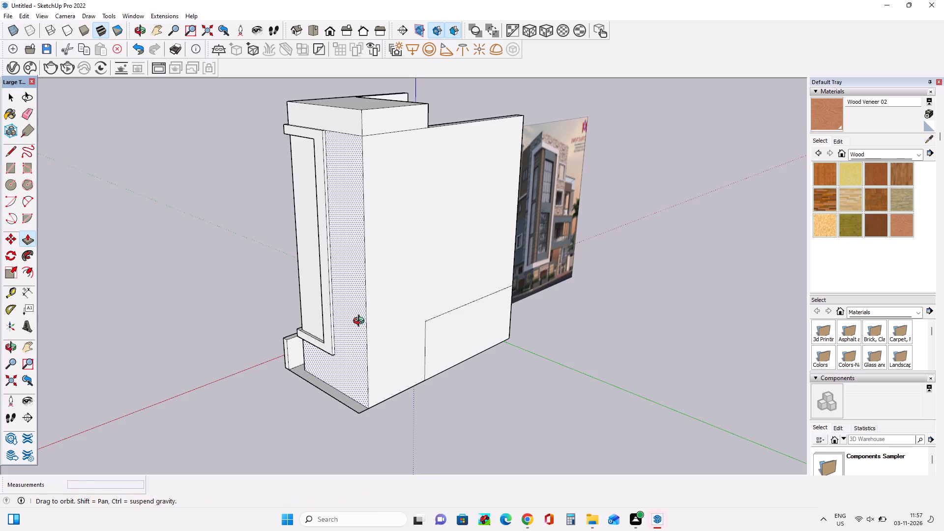
middle_drag(361, 322, 364, 310)
click(11, 174)
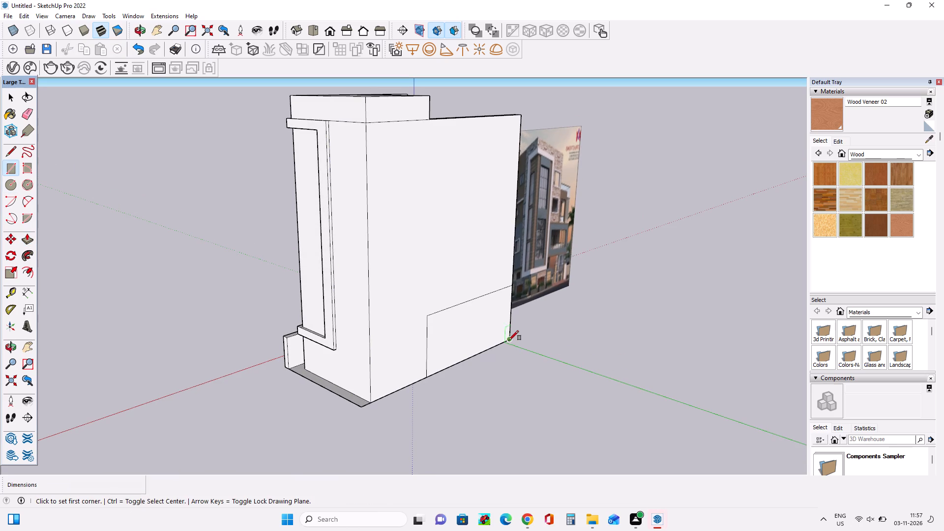
click(509, 338)
click(358, 408)
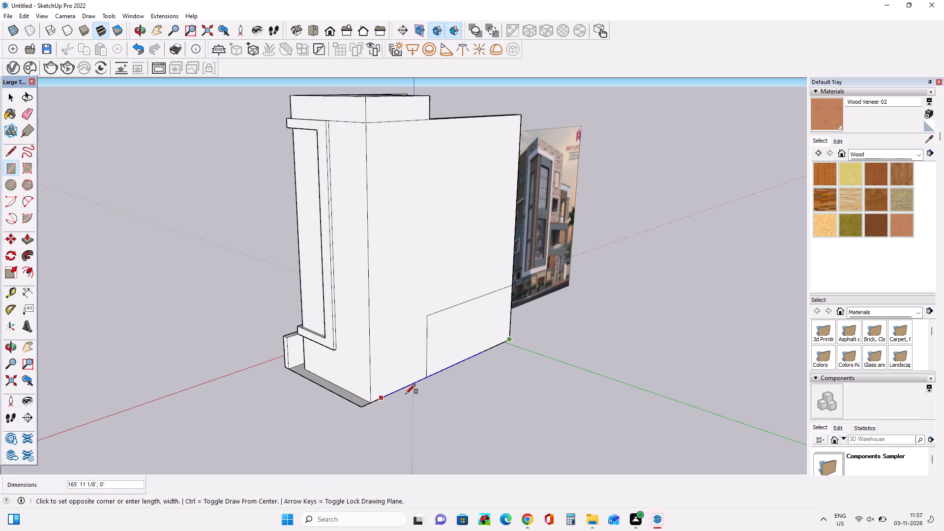
scroll(454, 467, down, 9)
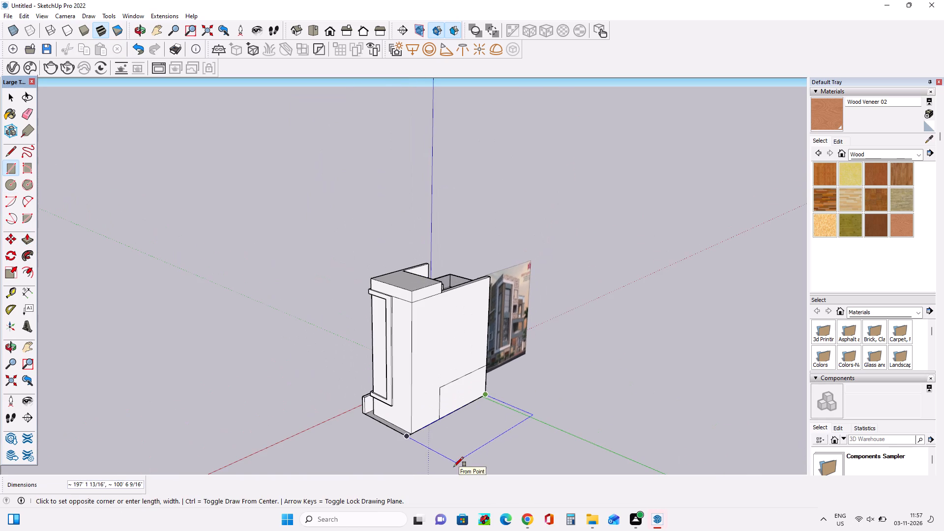
click(459, 471)
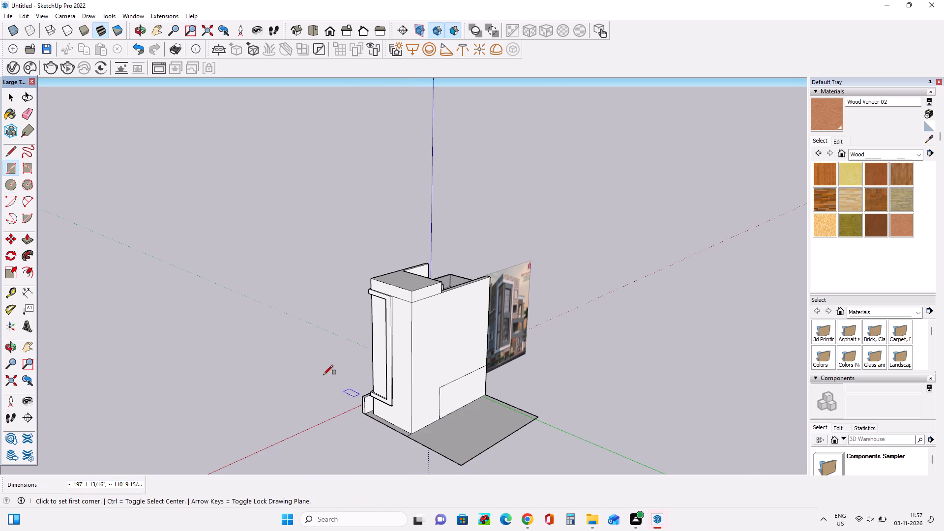
Erase the leftover rectangle outline on the lower part of the rear wall.
scroll(317, 371, down, 4)
middle_drag(376, 403, 439, 428)
scroll(430, 403, up, 7)
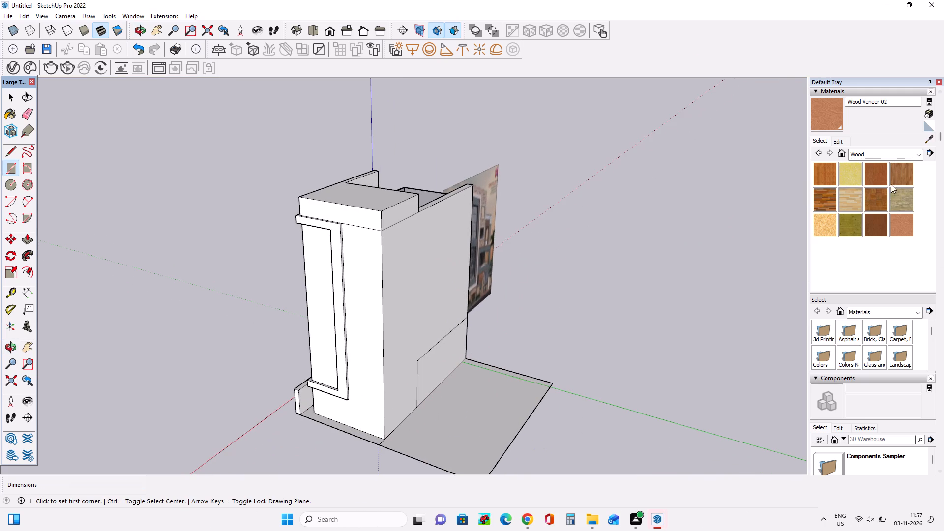
click(27, 113)
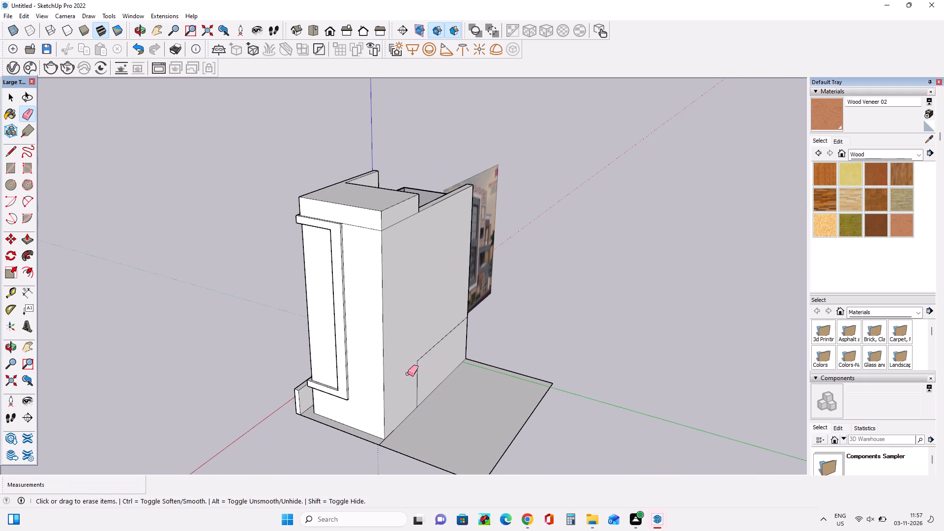
drag(408, 374, 422, 352)
drag(418, 373, 424, 352)
Push/Pull the rear wall outward about 110' 10" to the far edge of the ground rectangle.
middle_drag(404, 372, 470, 336)
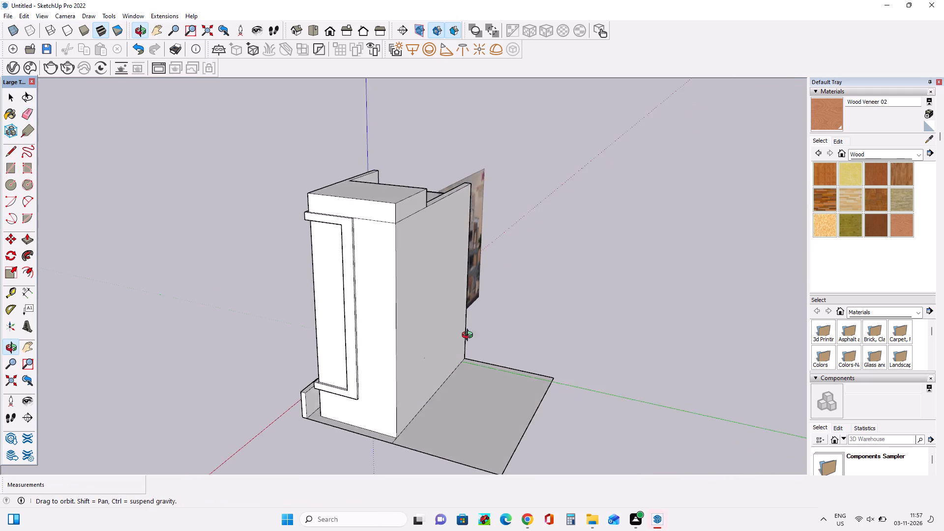
middle_drag(470, 336, 512, 313)
scroll(307, 334, down, 4)
middle_drag(324, 333, 523, 313)
scroll(375, 268, up, 3)
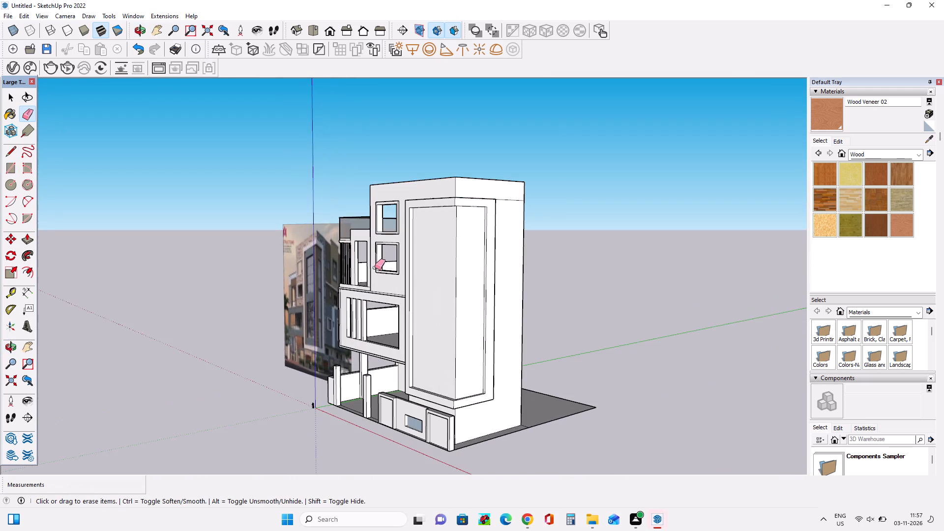
middle_drag(355, 294, 479, 287)
scroll(450, 296, up, 3)
middle_drag(517, 346, 271, 351)
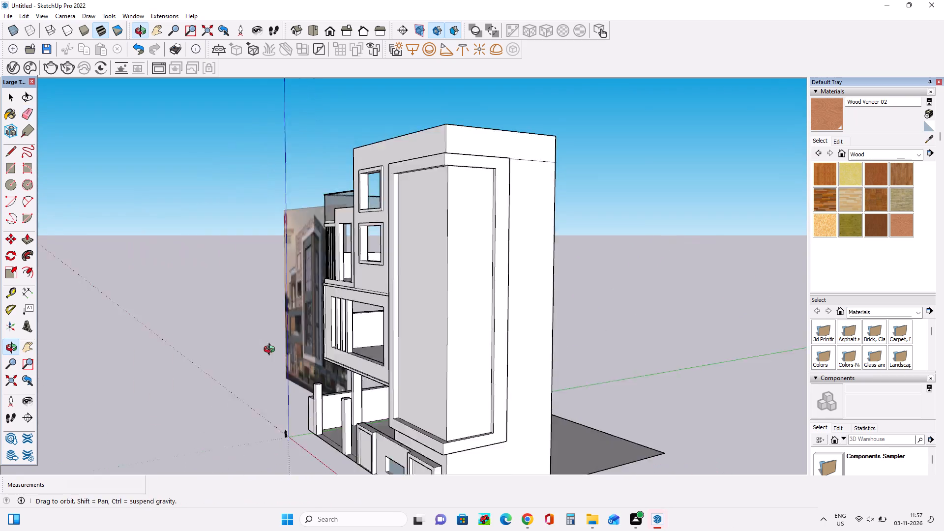
middle_drag(271, 351, 238, 332)
scroll(203, 282, down, 7)
middle_drag(399, 401, 381, 483)
scroll(361, 397, up, 4)
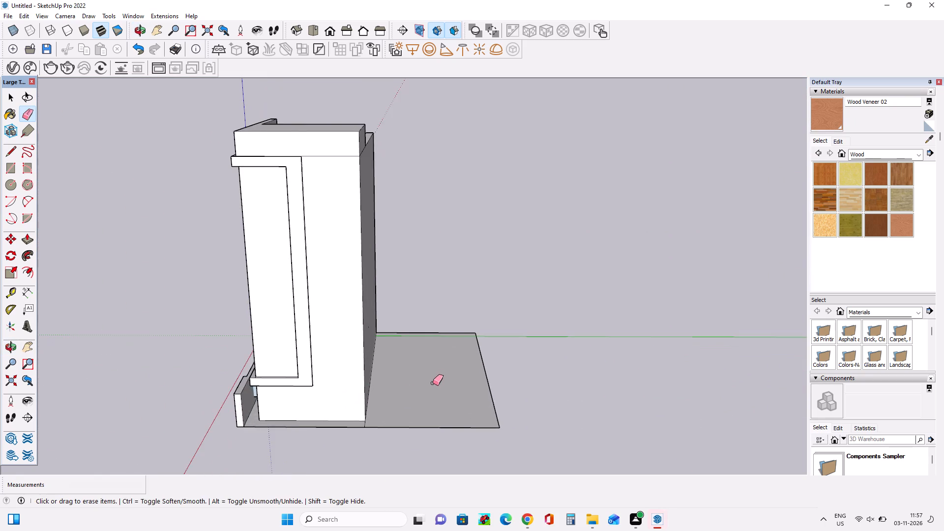
middle_drag(434, 381, 262, 429)
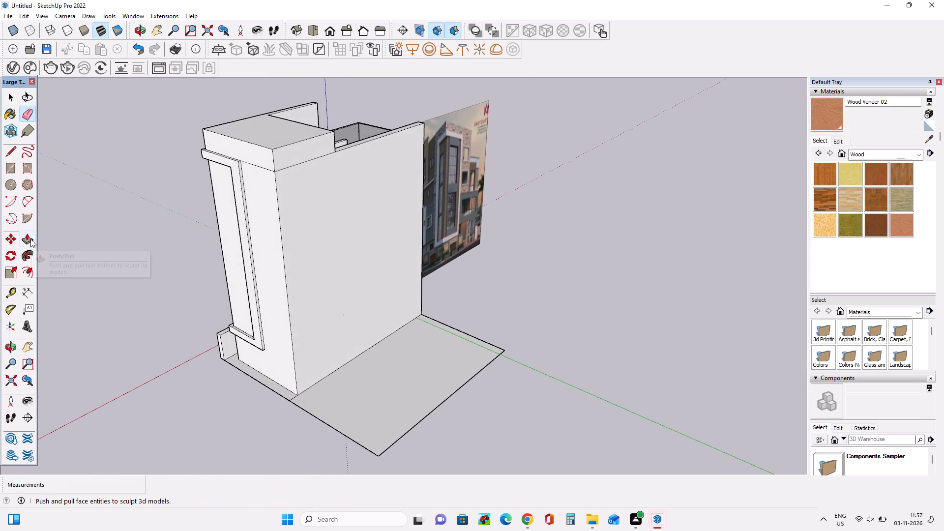
click(30, 239)
drag(339, 322, 380, 457)
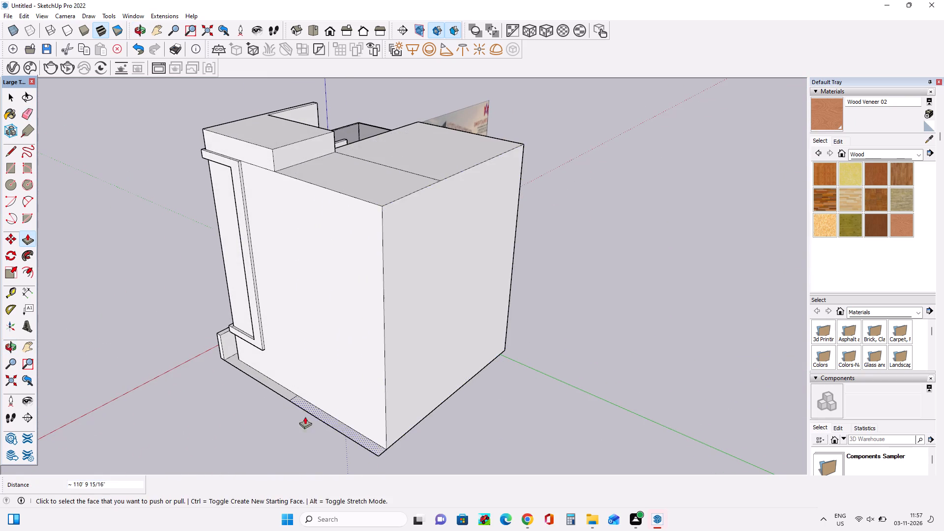
Erase the seam line crossing the ground strip along the base of the extended side wall.
middle_drag(316, 413, 626, 403)
scroll(385, 304, up, 2)
middle_drag(166, 357, 233, 352)
scroll(231, 352, down, 9)
middle_drag(198, 310, 262, 204)
scroll(190, 231, up, 4)
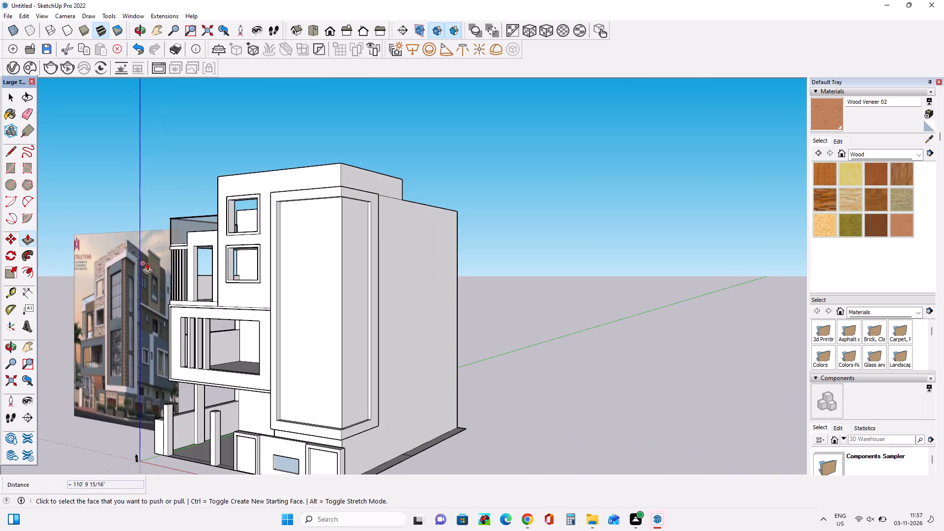
middle_drag(139, 235, 153, 279)
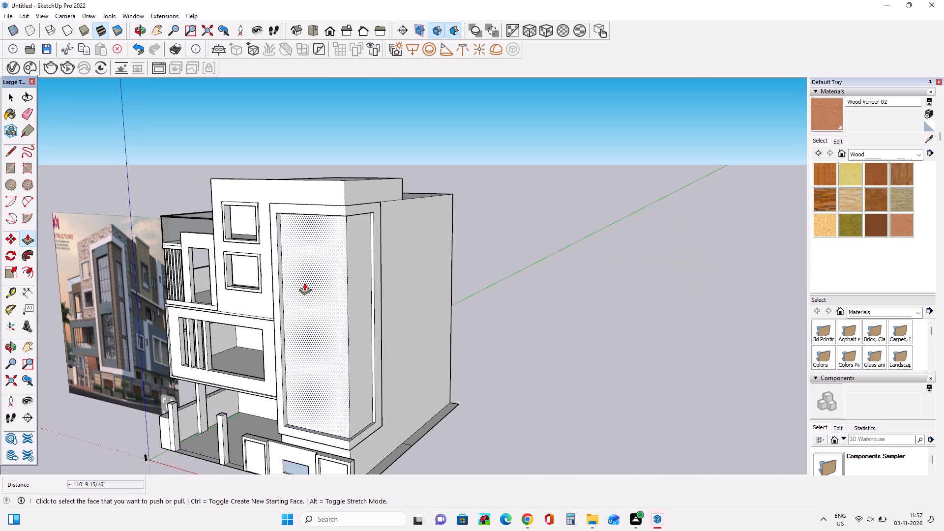
scroll(304, 283, down, 7)
middle_drag(415, 360, 341, 457)
scroll(334, 310, up, 4)
middle_drag(315, 365, 326, 342)
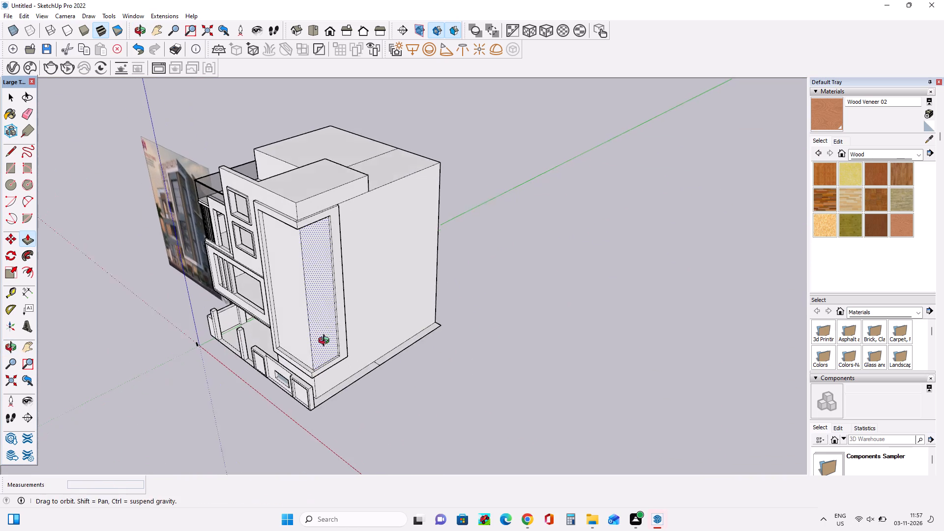
middle_drag(326, 342, 349, 328)
scroll(372, 363, up, 7)
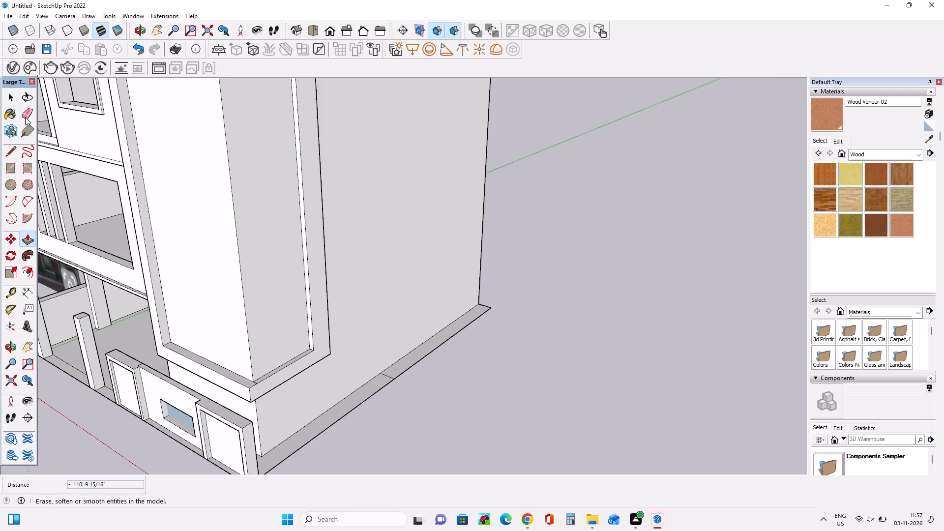
click(25, 117)
drag(387, 379, 396, 373)
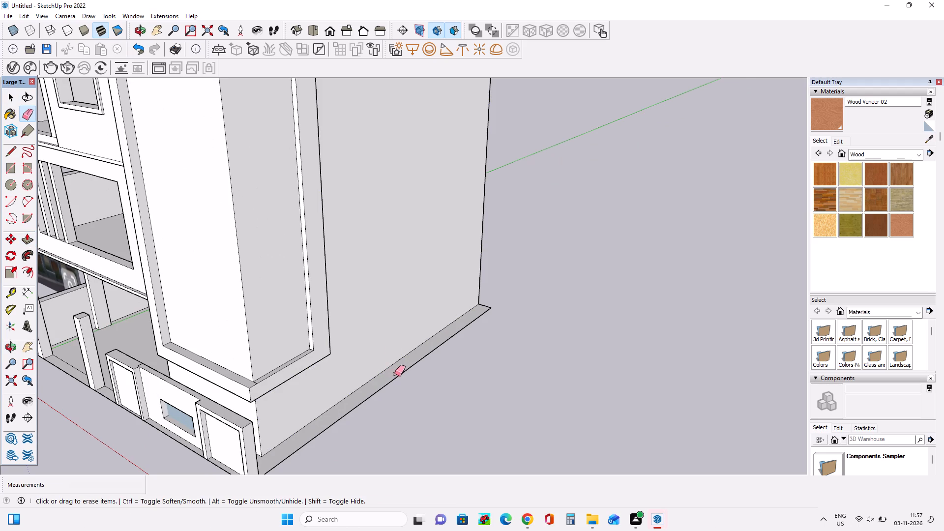
Examine the reference image's tall glazed facade and compare it with the model's framed front wall.
scroll(394, 371, down, 13)
middle_drag(376, 341, 362, 268)
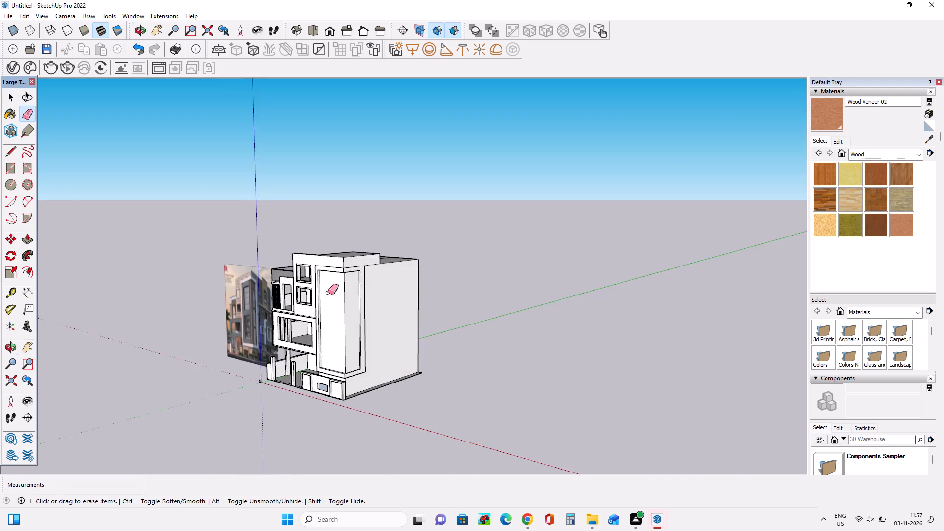
scroll(315, 304, up, 4)
scroll(229, 336, up, 4)
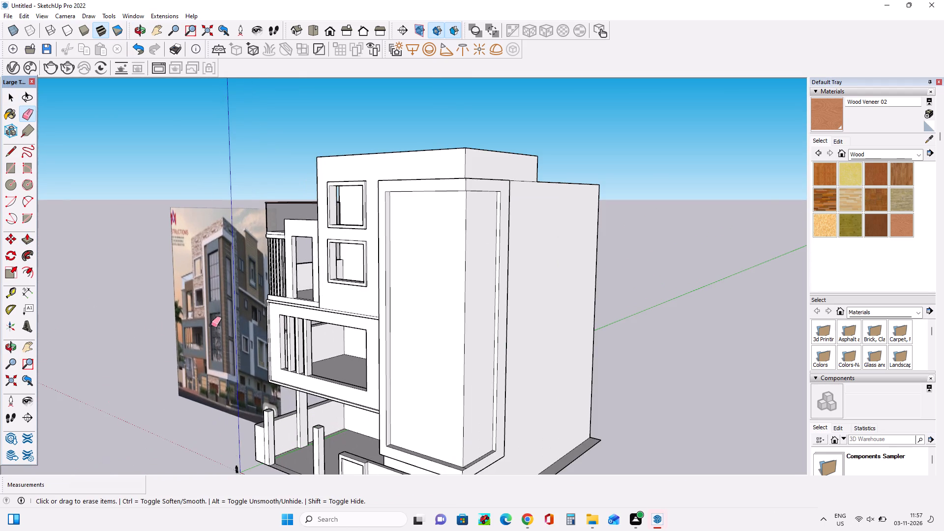
scroll(204, 353, up, 8)
middle_drag(174, 333, 225, 346)
middle_drag(140, 364, 149, 380)
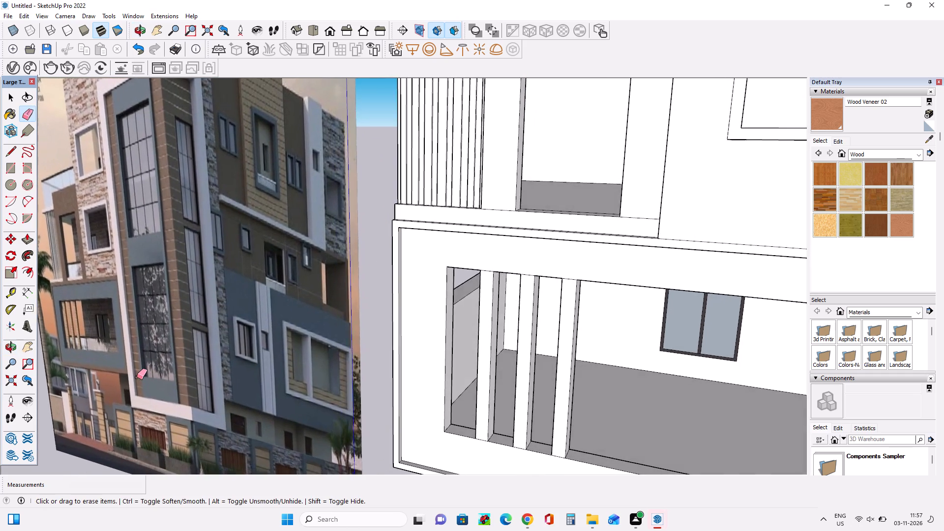
scroll(137, 377, down, 9)
middle_drag(186, 358, 351, 294)
scroll(356, 294, down, 8)
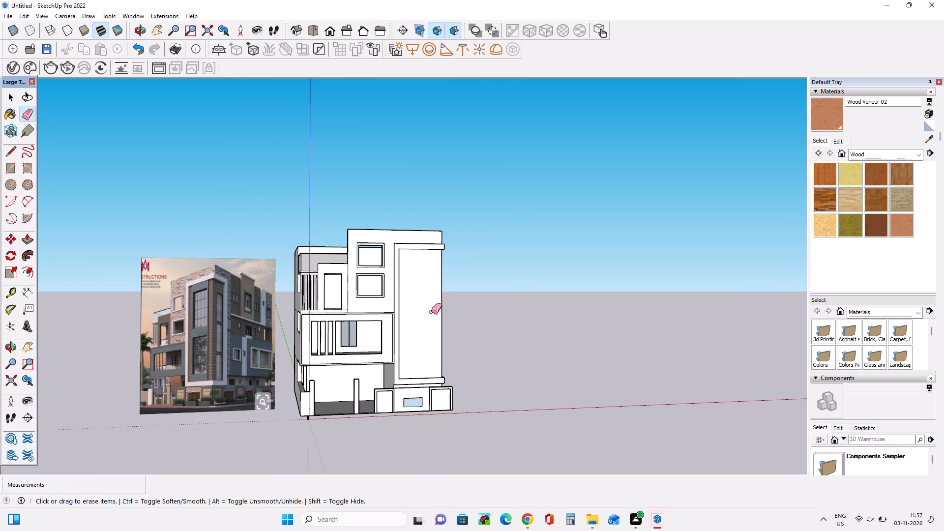
middle_drag(433, 324, 431, 368)
scroll(429, 368, down, 1)
scroll(401, 303, up, 5)
middle_drag(401, 302, 401, 317)
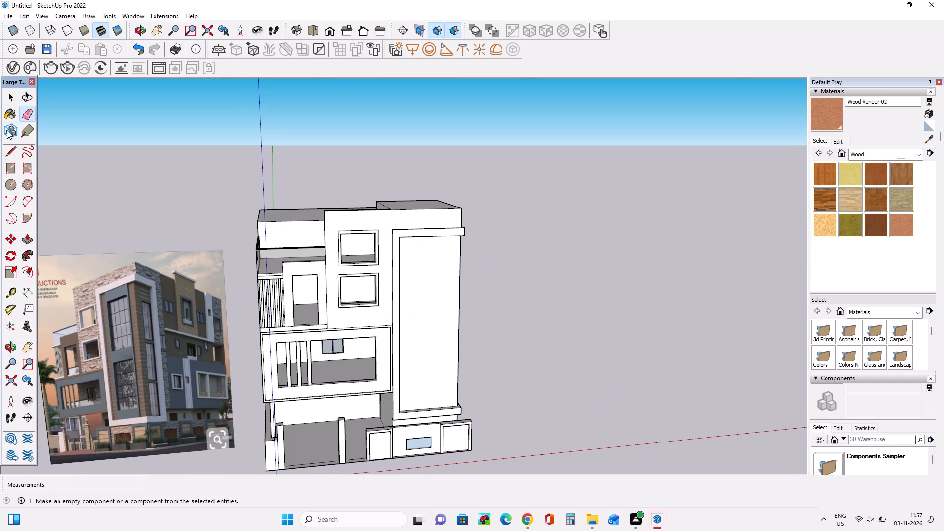
Draw a tall rectangle about 33' 9" by 171' on the front face inside the raised frame, spanning its top and bottom inner edges.
click(10, 166)
middle_drag(345, 255, 339, 194)
scroll(401, 268, up, 3)
middle_drag(400, 267, 417, 219)
scroll(422, 220, down, 4)
middle_drag(427, 238, 430, 266)
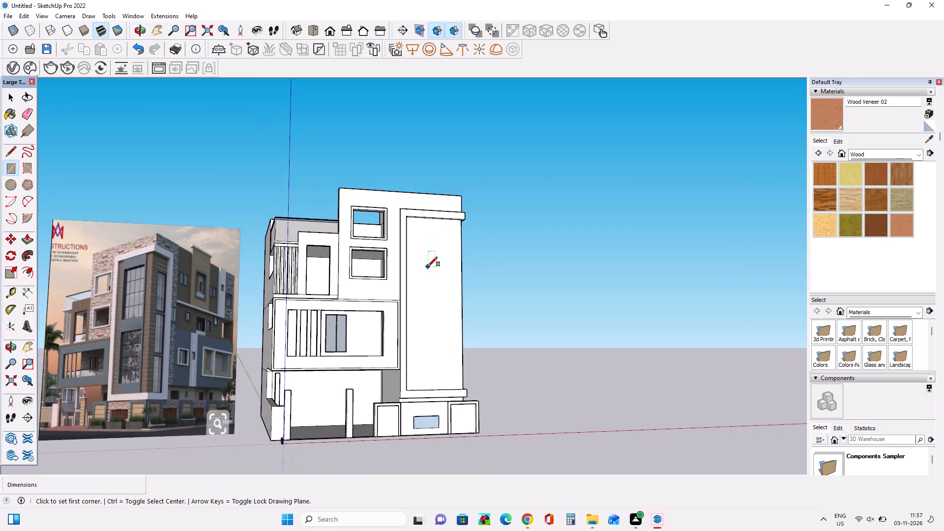
scroll(426, 263, up, 4)
middle_drag(425, 264, 416, 193)
scroll(420, 209, up, 3)
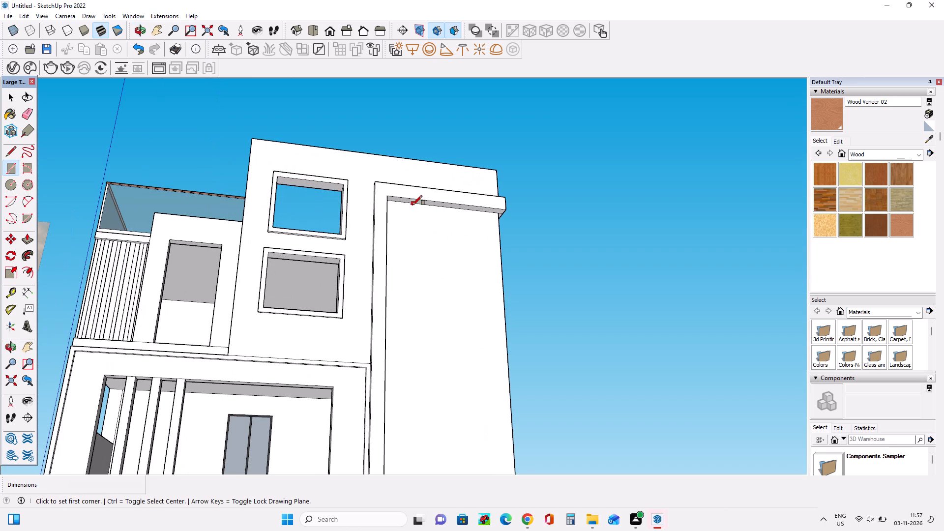
click(413, 205)
scroll(457, 294, down, 8)
middle_drag(463, 303, 463, 320)
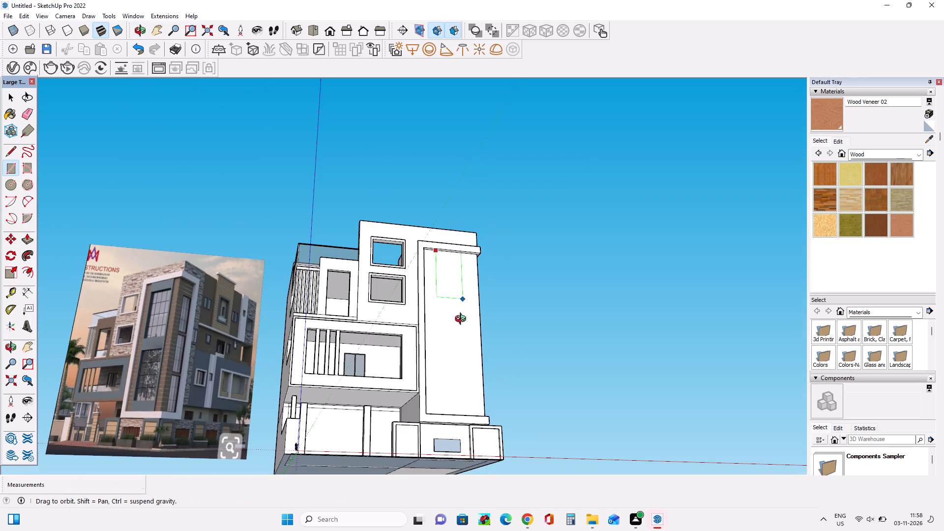
middle_drag(463, 320, 446, 413)
scroll(455, 416, up, 3)
middle_drag(471, 404, 440, 463)
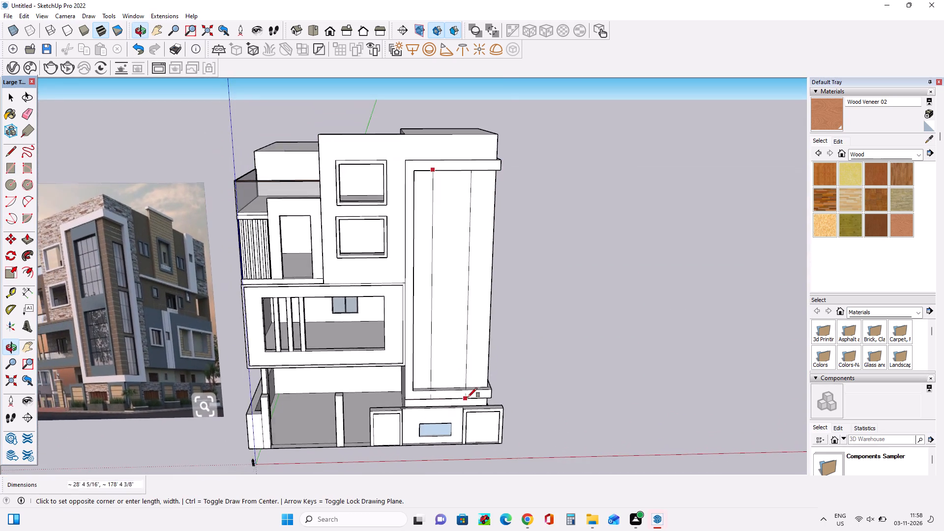
scroll(468, 395, up, 3)
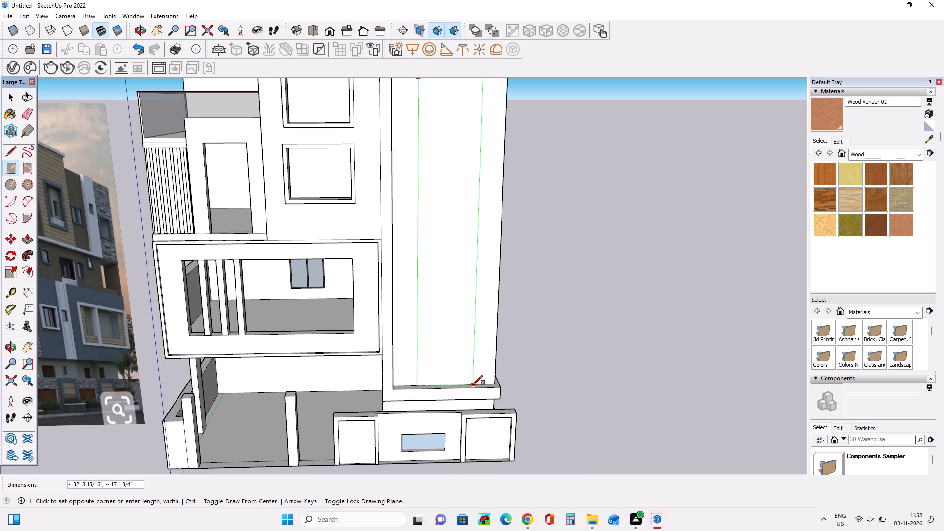
scroll(474, 385, down, 7)
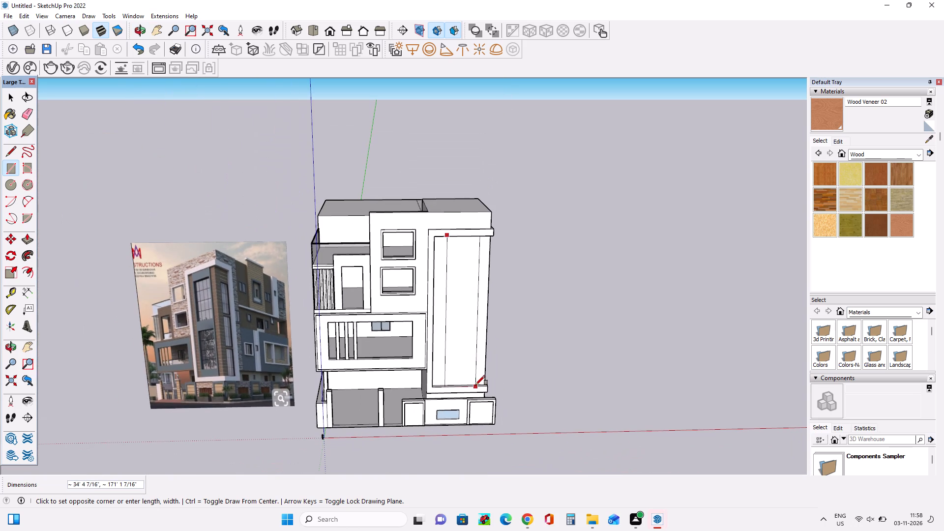
scroll(475, 385, up, 1)
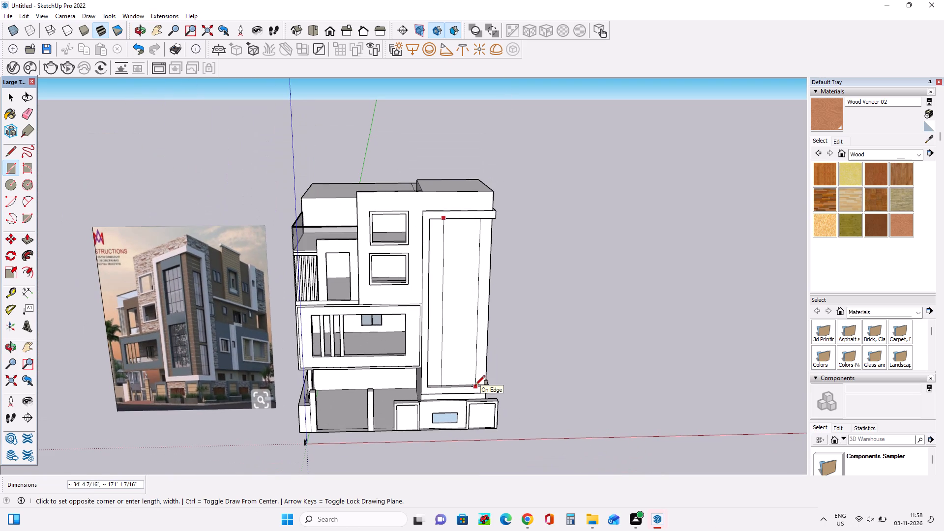
scroll(475, 385, up, 1)
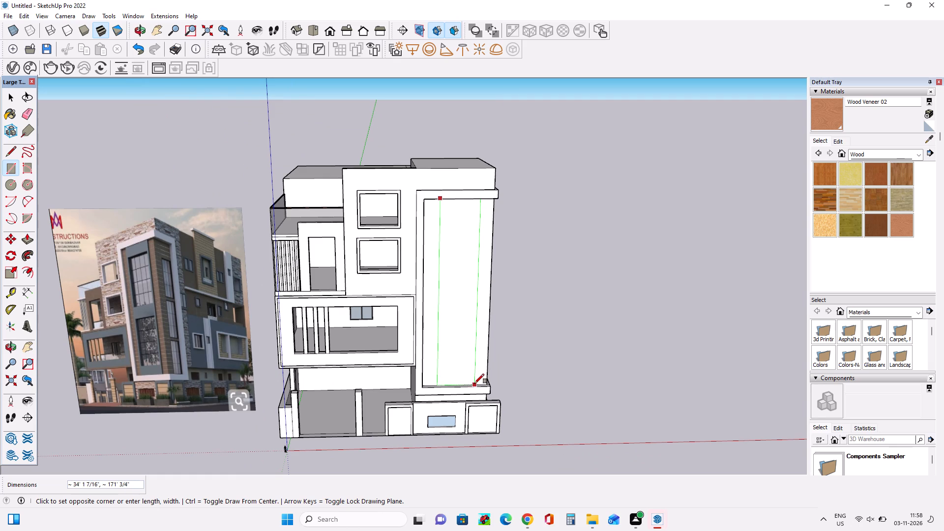
scroll(474, 383, up, 7)
scroll(474, 383, down, 8)
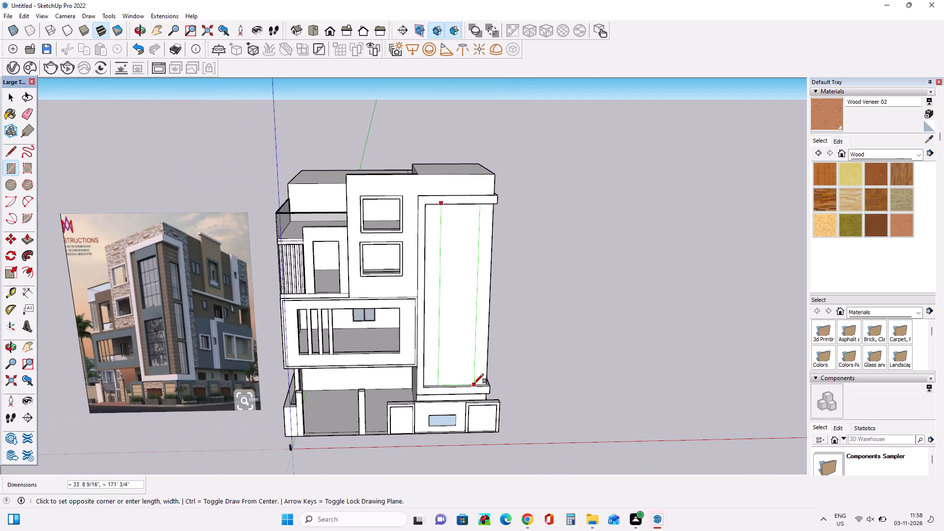
click(474, 383)
Examine the reference image's corner tower and its narrow side glazing, comparing them with the side face inside the model's raised frame.
middle_drag(475, 393, 468, 330)
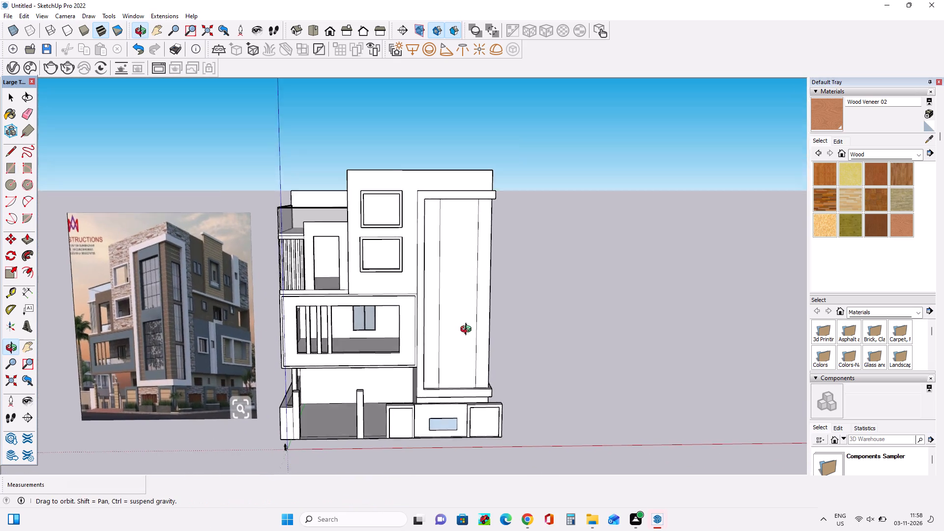
middle_drag(468, 330, 464, 314)
scroll(454, 317, up, 2)
middle_drag(457, 328, 461, 345)
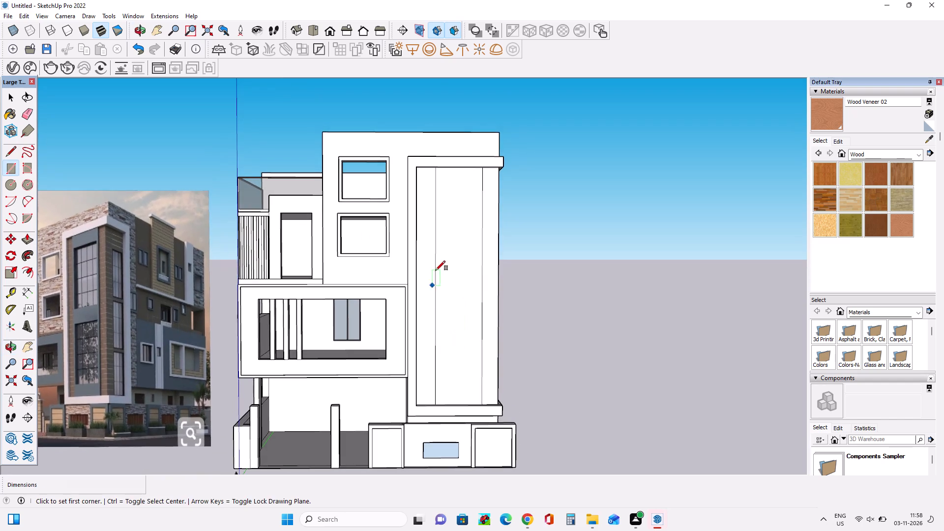
scroll(437, 267, down, 4)
middle_drag(444, 285, 324, 344)
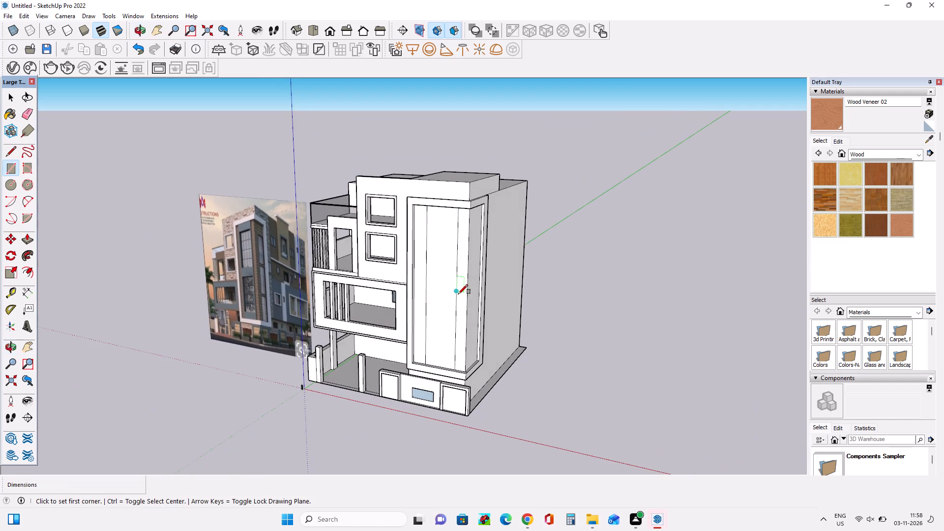
scroll(451, 316, up, 4)
middle_drag(451, 316, 453, 328)
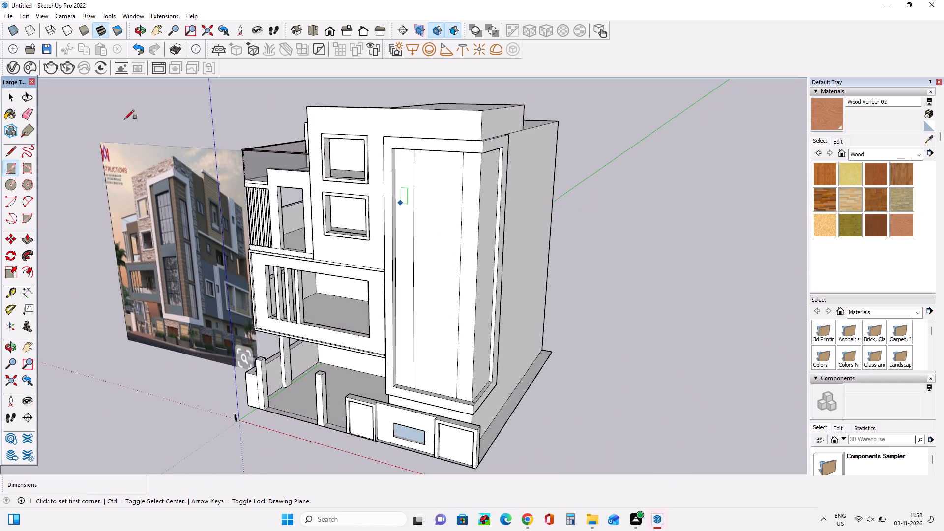
scroll(187, 206, up, 13)
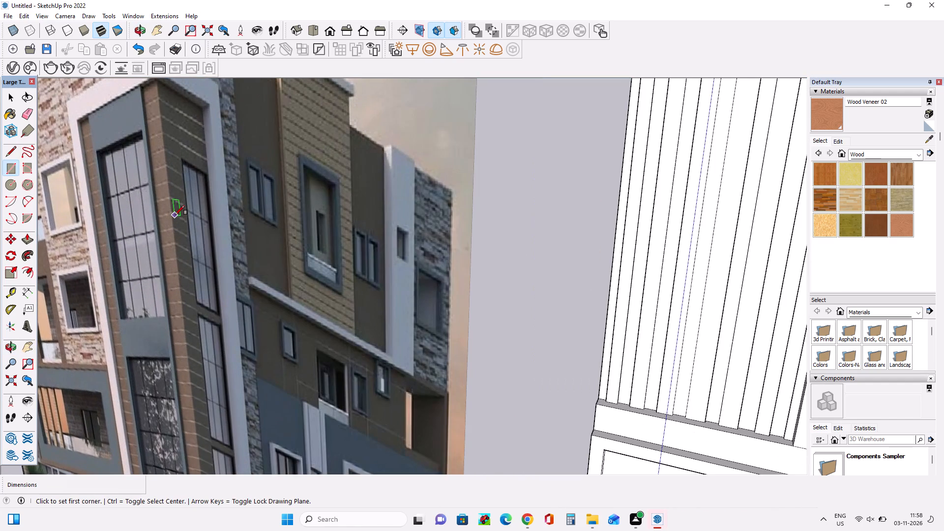
scroll(175, 215, down, 4)
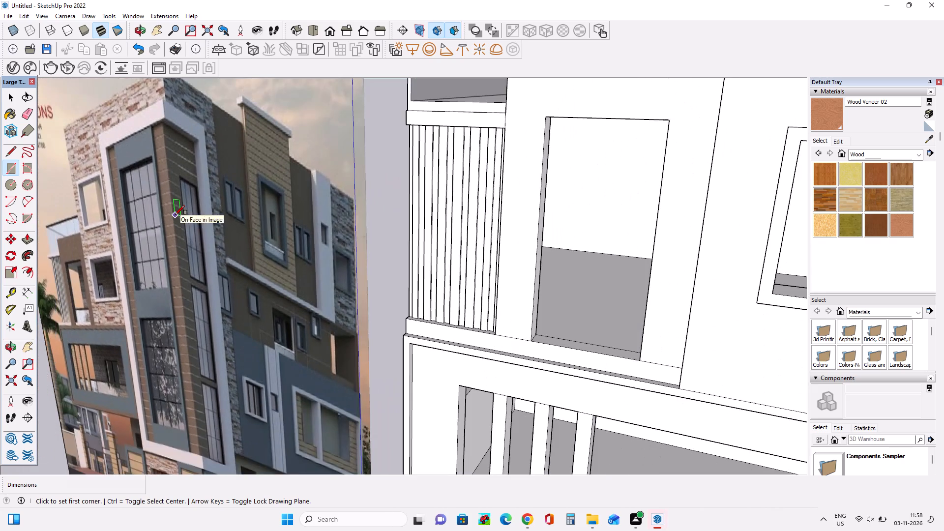
scroll(175, 215, down, 13)
middle_drag(252, 251, 259, 258)
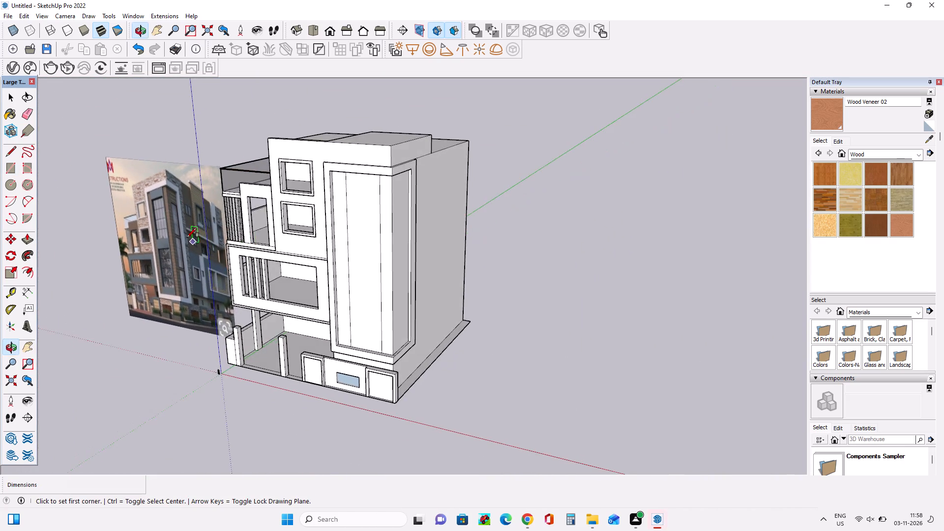
scroll(187, 237, up, 12)
scroll(176, 234, down, 5)
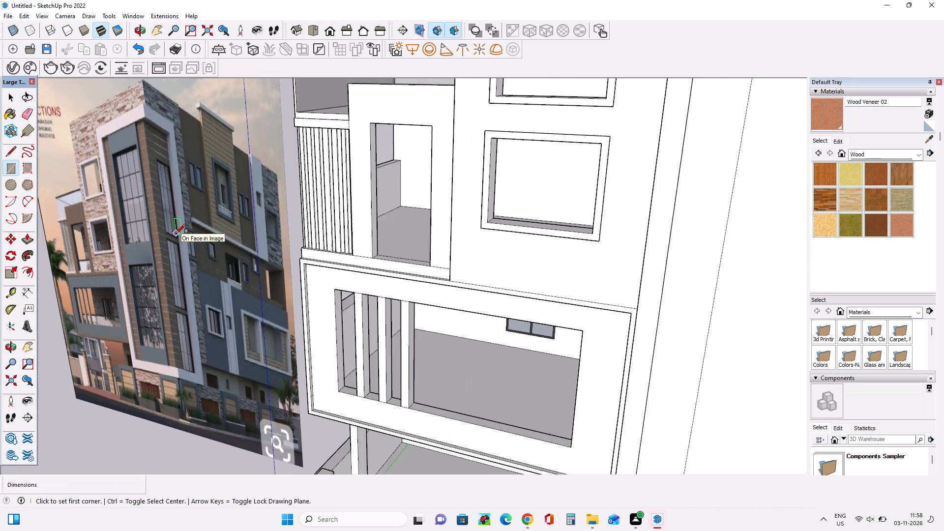
scroll(176, 234, down, 9)
middle_drag(258, 260, 195, 158)
scroll(378, 230, up, 4)
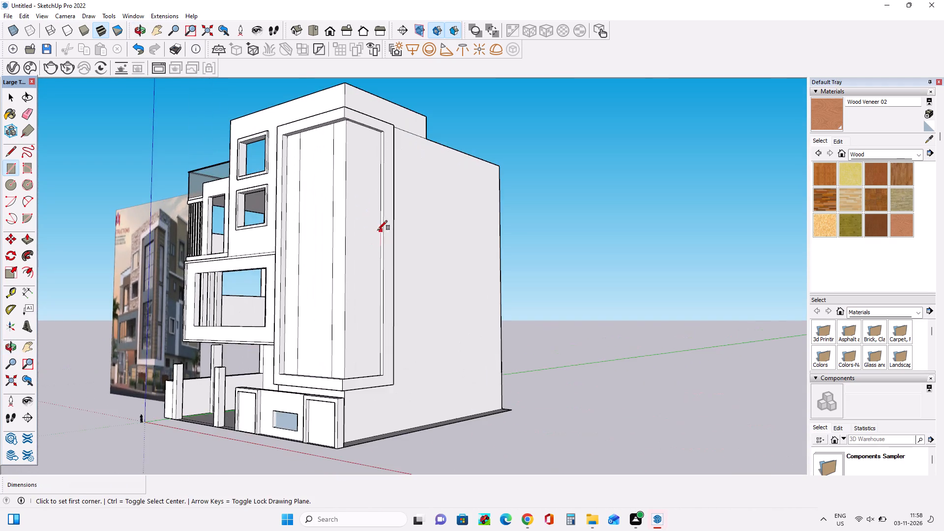
middle_drag(376, 224, 381, 253)
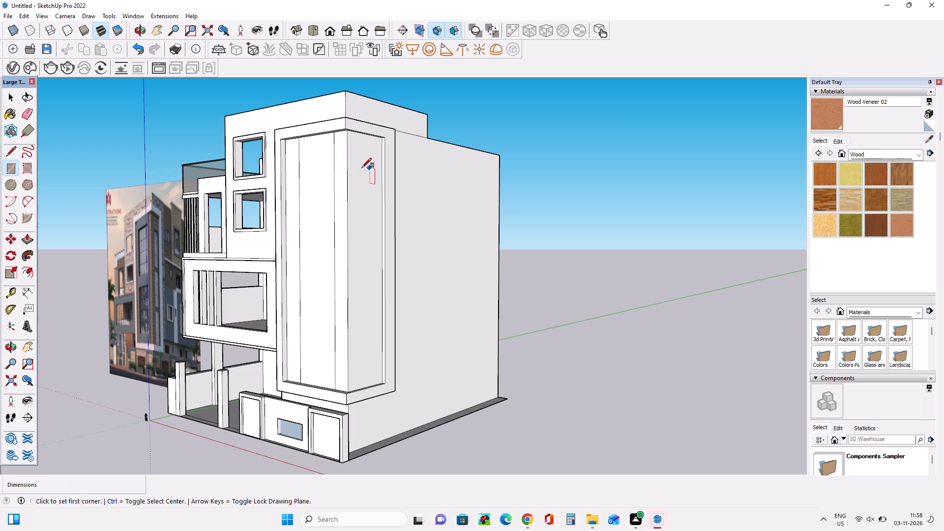
scroll(175, 260, up, 8)
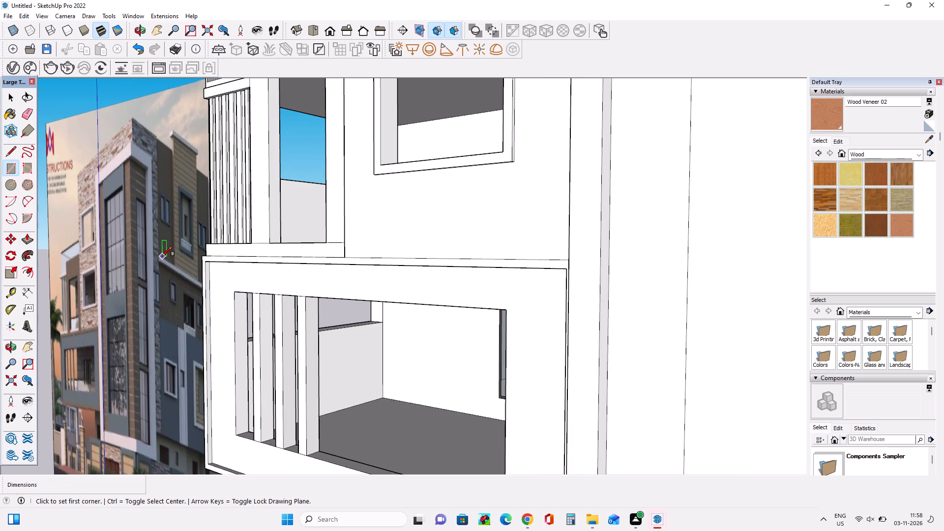
middle_drag(162, 256, 166, 267)
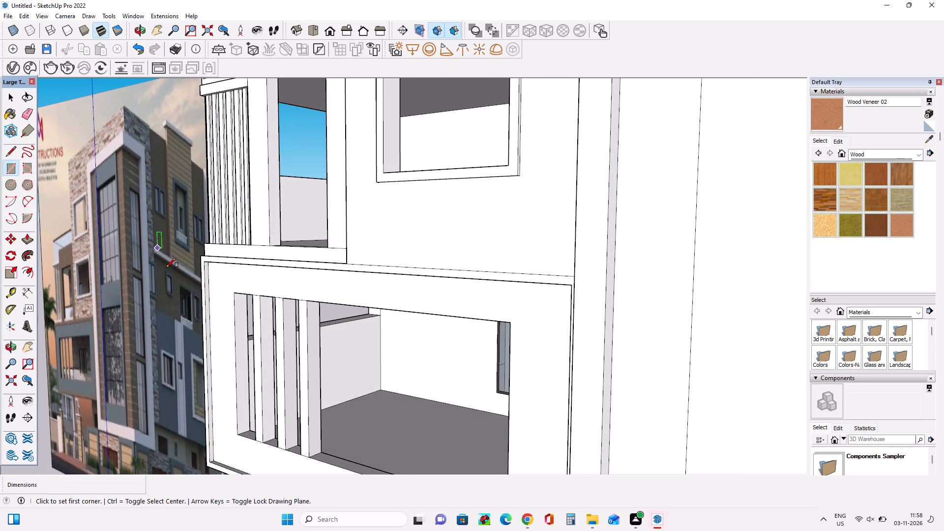
middle_click(166, 267)
scroll(169, 269, down, 4)
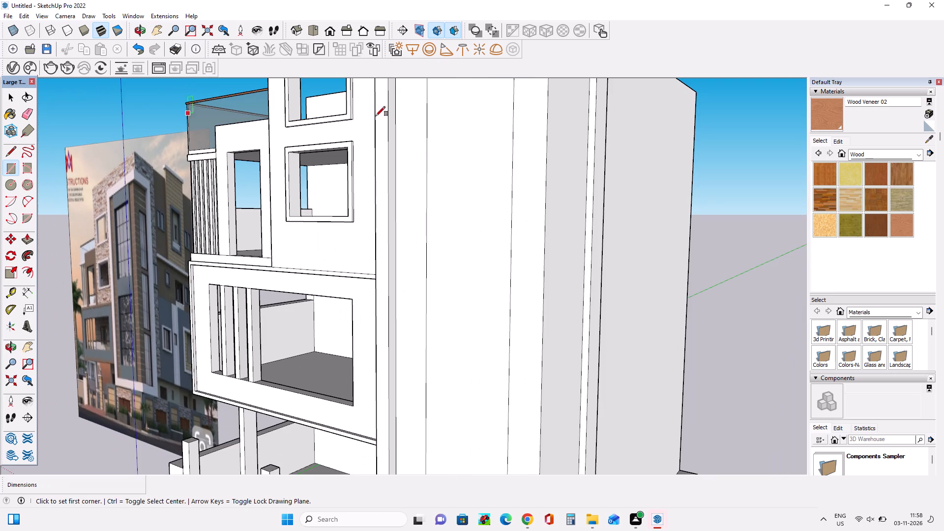
scroll(184, 266, down, 6)
middle_drag(184, 256, 192, 227)
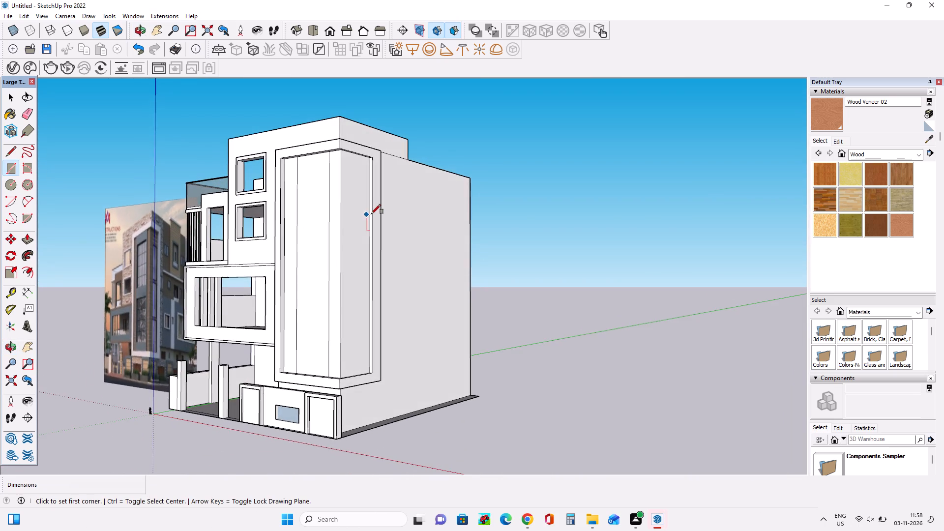
scroll(372, 213, up, 3)
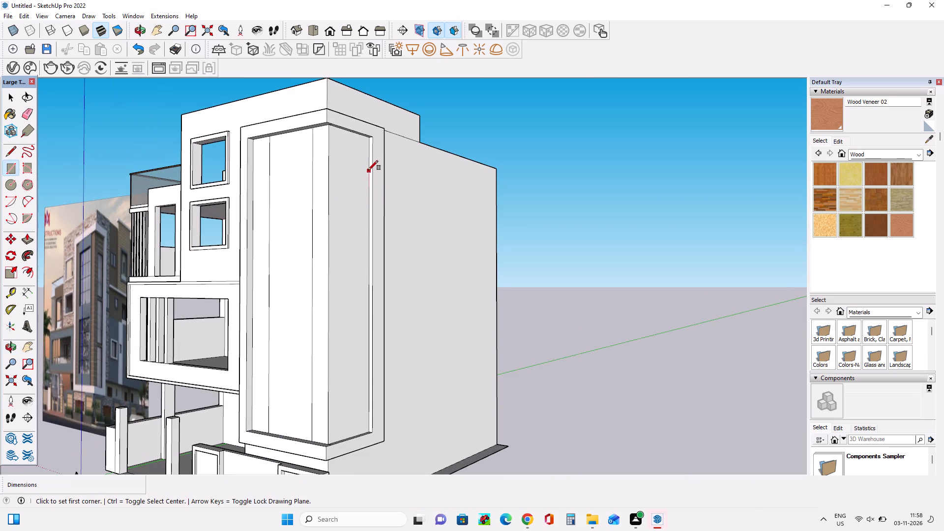
click(368, 166)
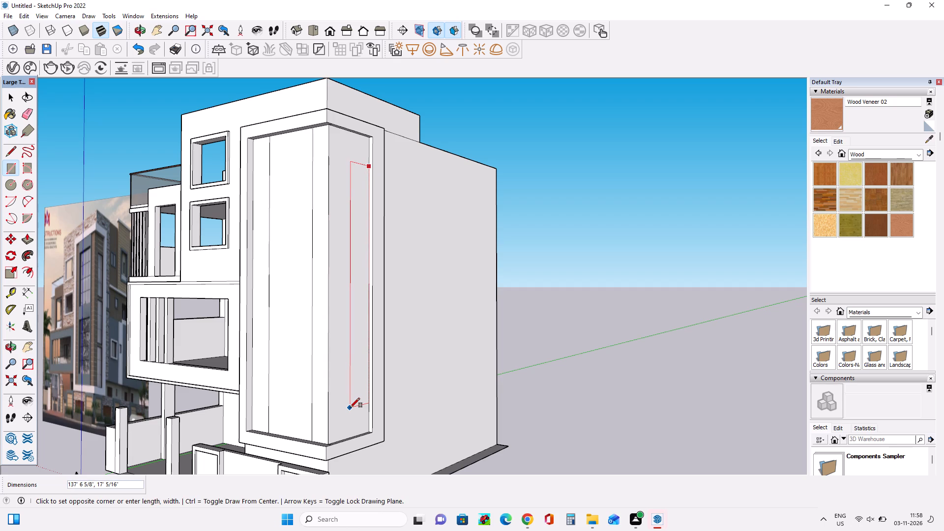
key(Escape)
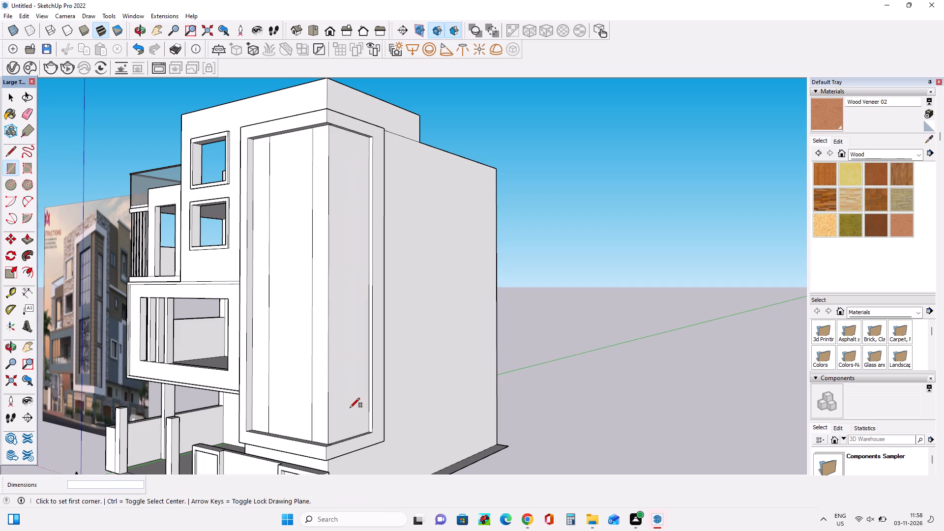
Examine in the reference image how far the narrow side glazing strip extends down the corner tower.
middle_drag(354, 394, 356, 389)
scroll(115, 307, up, 3)
scroll(69, 323, up, 4)
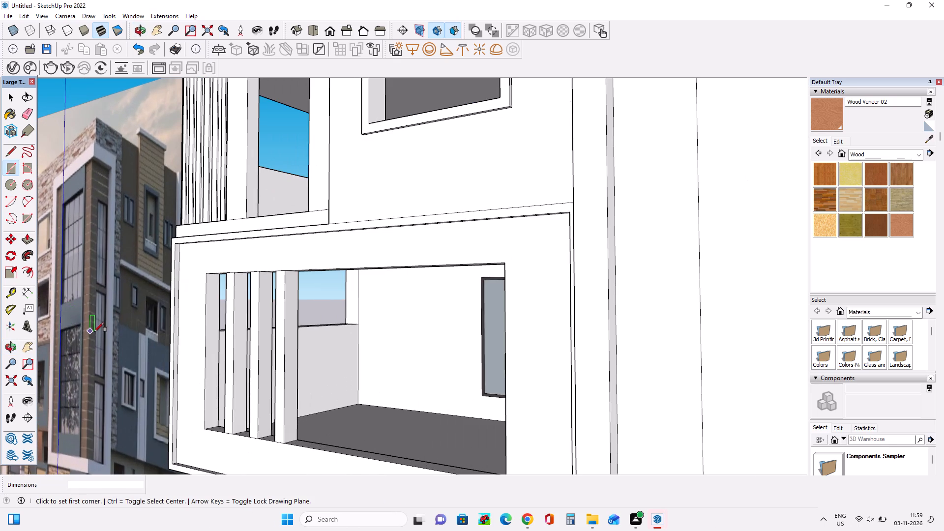
scroll(93, 437, up, 3)
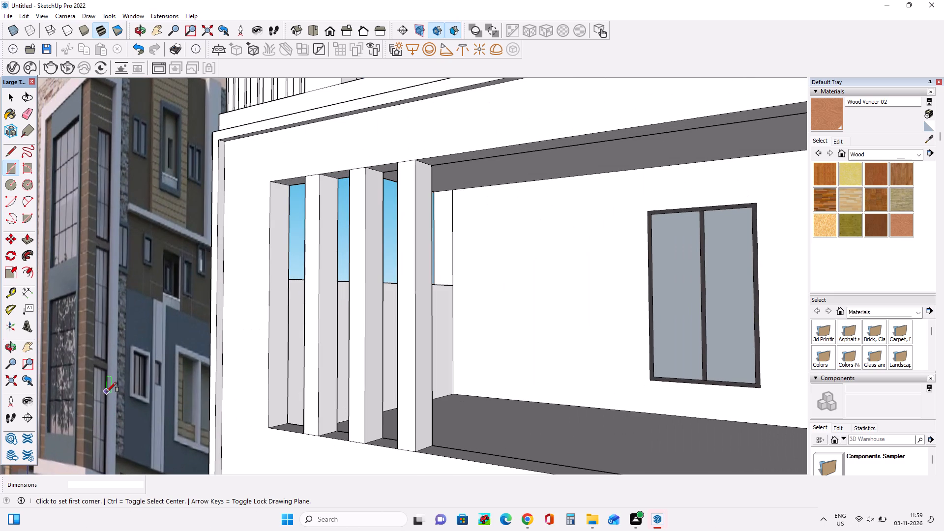
scroll(107, 392, down, 8)
scroll(96, 334, up, 5)
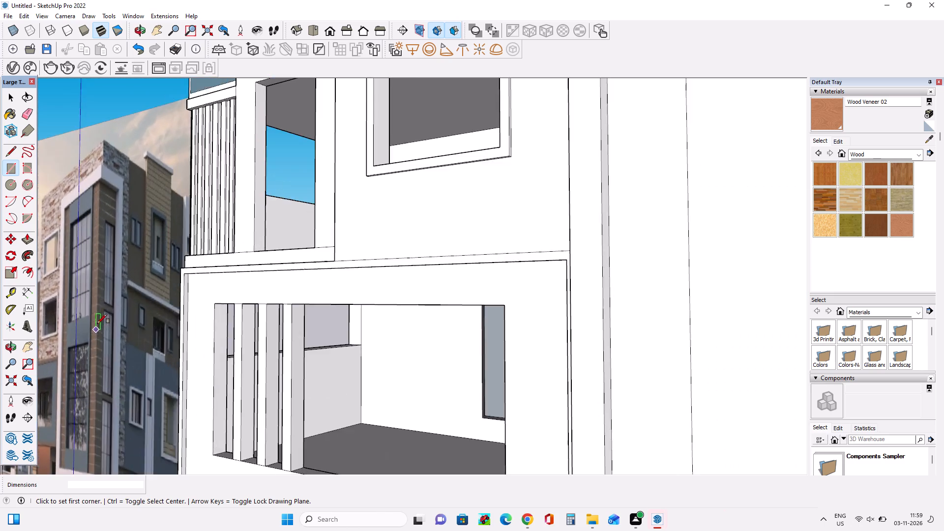
scroll(97, 324, up, 8)
scroll(101, 317, down, 7)
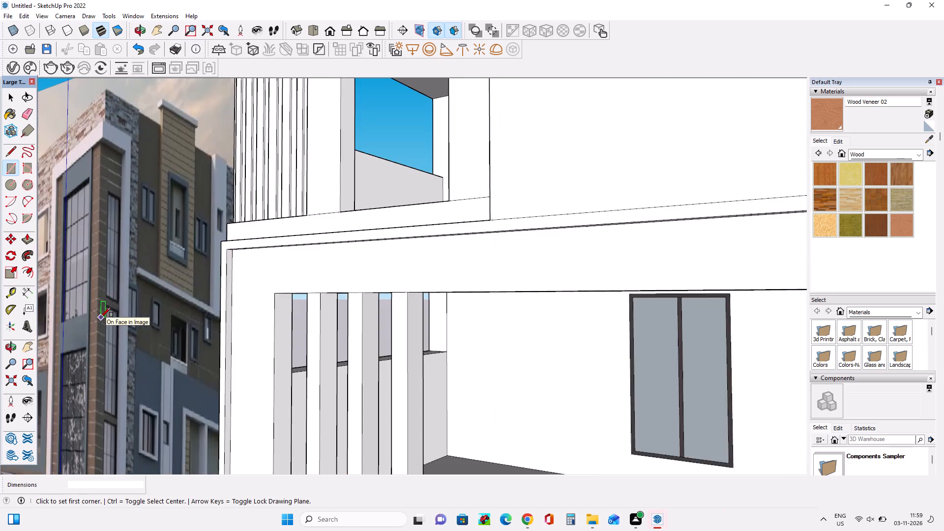
scroll(101, 317, down, 9)
Draw a tall rectangle about 149' 3" by 17' 7" on the corner's side face, down to the raised frame's bottom inner edge.
middle_drag(335, 351, 257, 383)
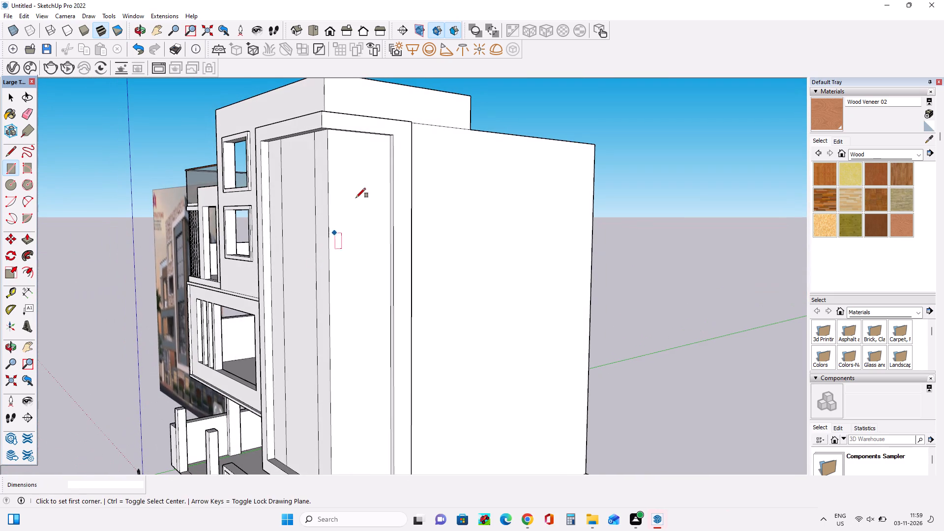
scroll(385, 167, down, 2)
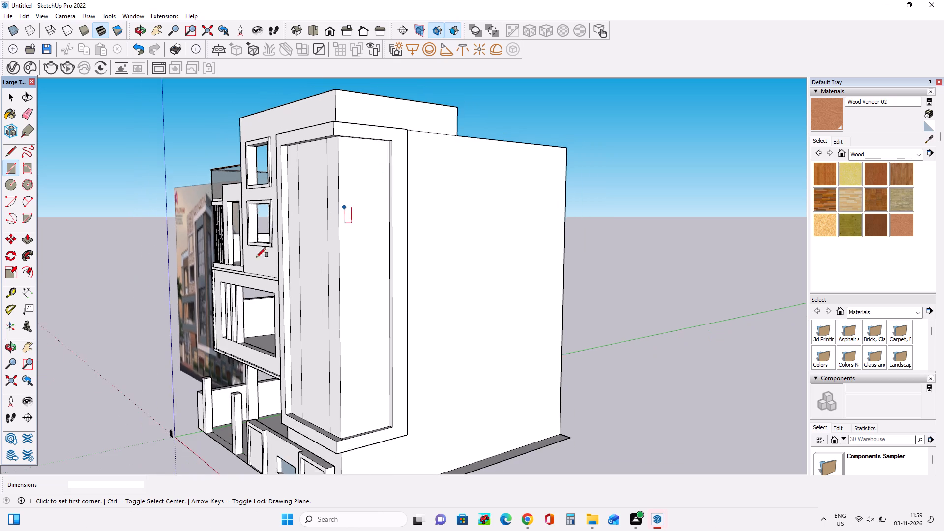
middle_drag(229, 270, 350, 251)
scroll(288, 263, up, 3)
middle_drag(288, 263, 276, 280)
scroll(291, 277, down, 6)
middle_drag(479, 281, 396, 300)
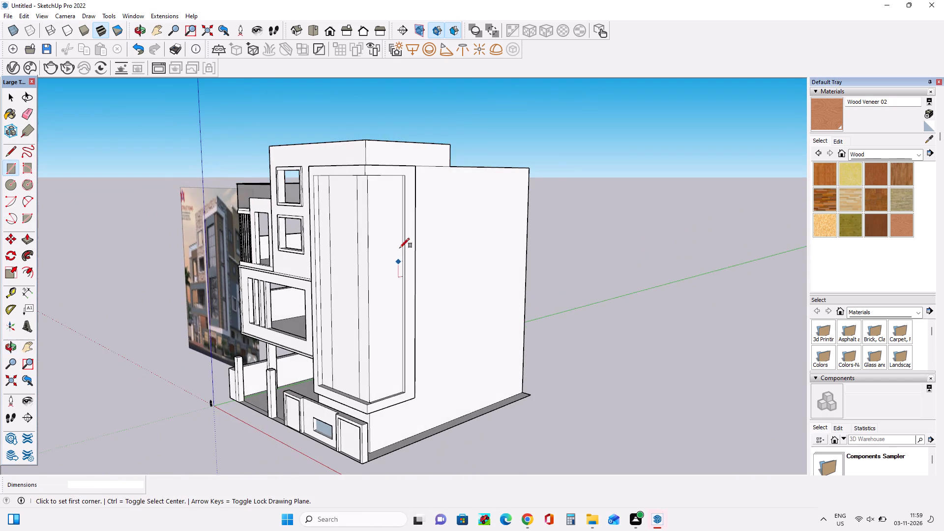
scroll(405, 237, up, 2)
click(400, 197)
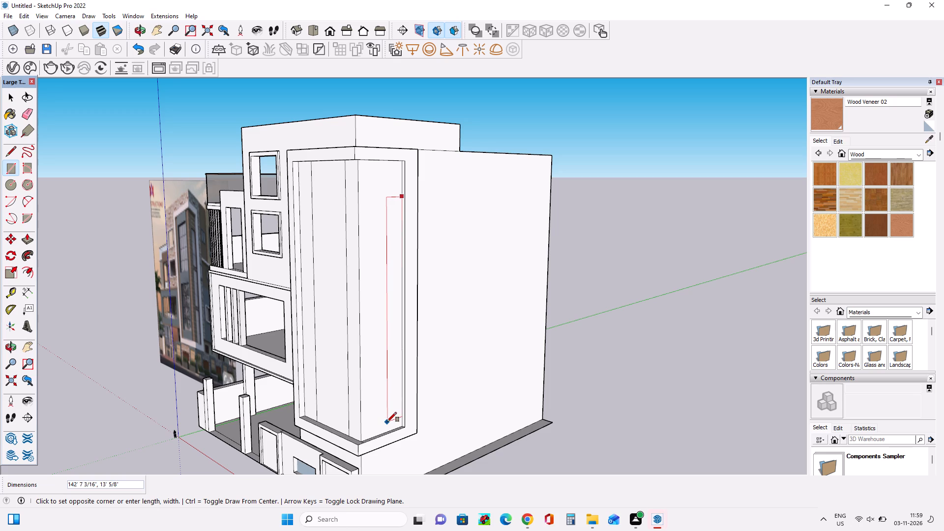
scroll(386, 424, up, 4)
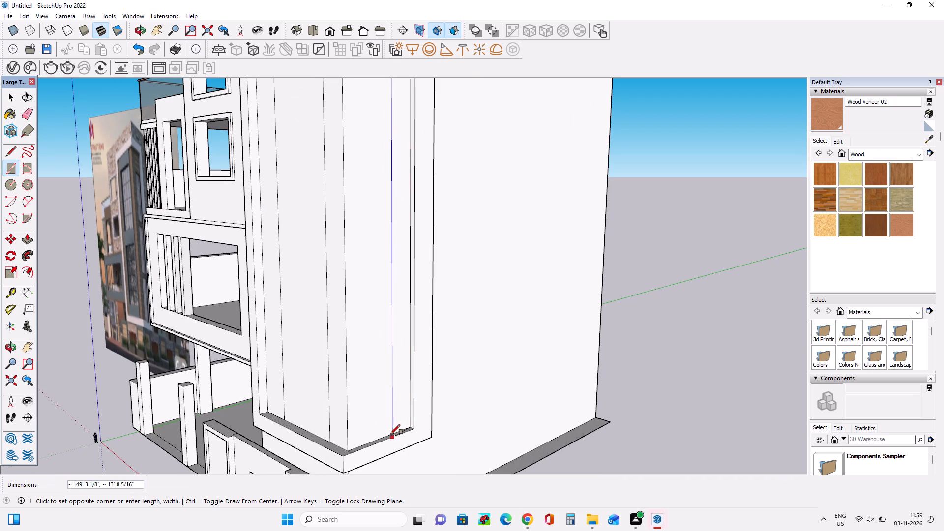
click(383, 437)
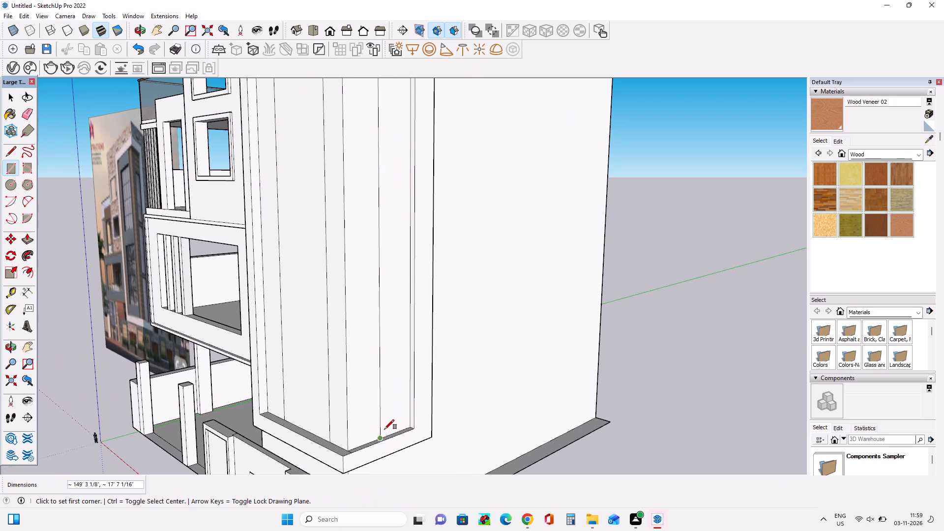
Examine how the narrow side glazing strip on the reference image's corner tower is divided, comparing it with the model's side face.
scroll(384, 429, down, 7)
middle_drag(384, 424, 384, 368)
scroll(383, 366, up, 3)
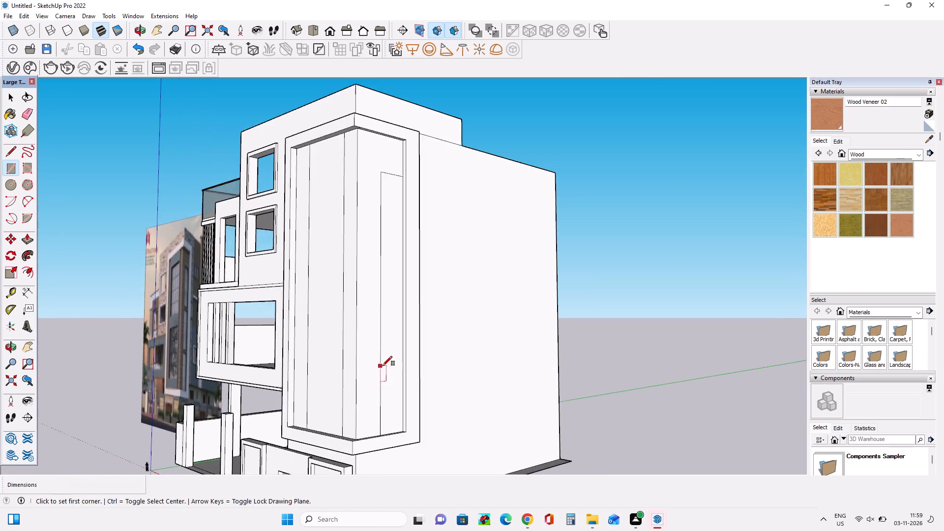
middle_drag(383, 366, 375, 396)
scroll(191, 295, up, 6)
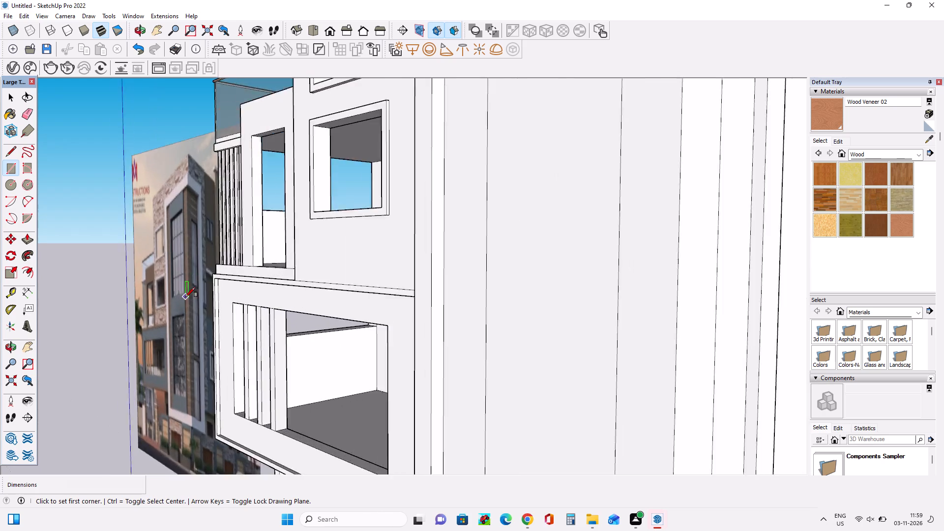
scroll(185, 297, up, 8)
scroll(191, 314, down, 7)
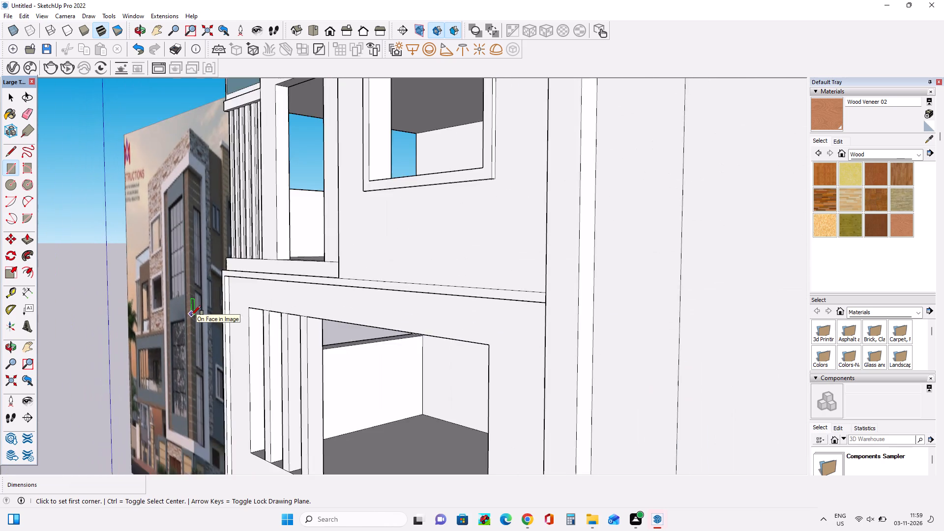
scroll(191, 315, down, 5)
middle_drag(470, 321, 356, 370)
middle_drag(425, 310, 582, 286)
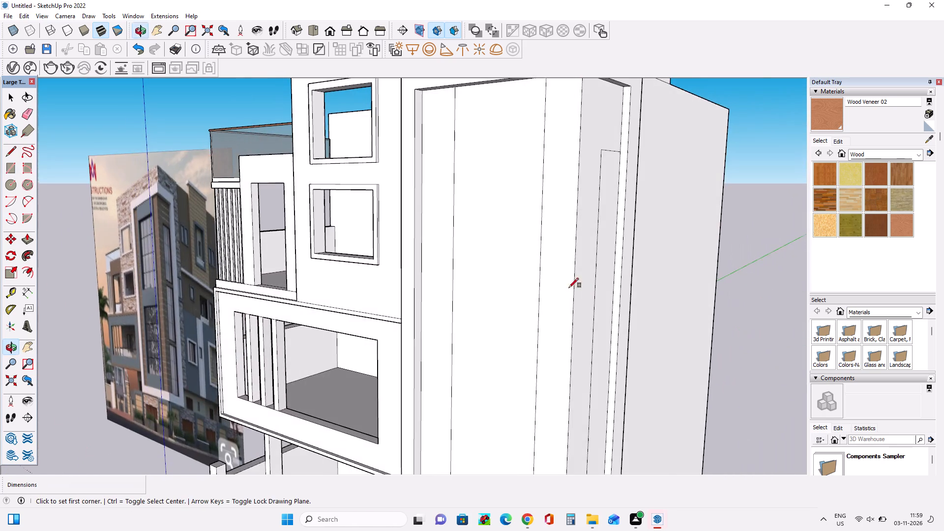
scroll(218, 337, up, 4)
scroll(163, 311, up, 3)
scroll(163, 311, down, 4)
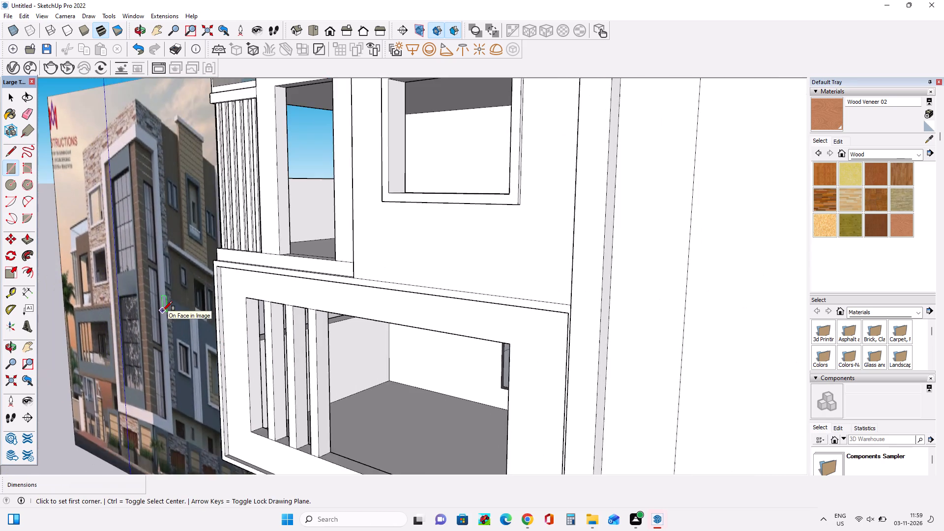
scroll(163, 311, down, 6)
Draw a horizontal band about 3' 5" high and 17' 7" wide across the upper part of the side glazing strip.
middle_drag(419, 333, 355, 355)
scroll(395, 300, up, 4)
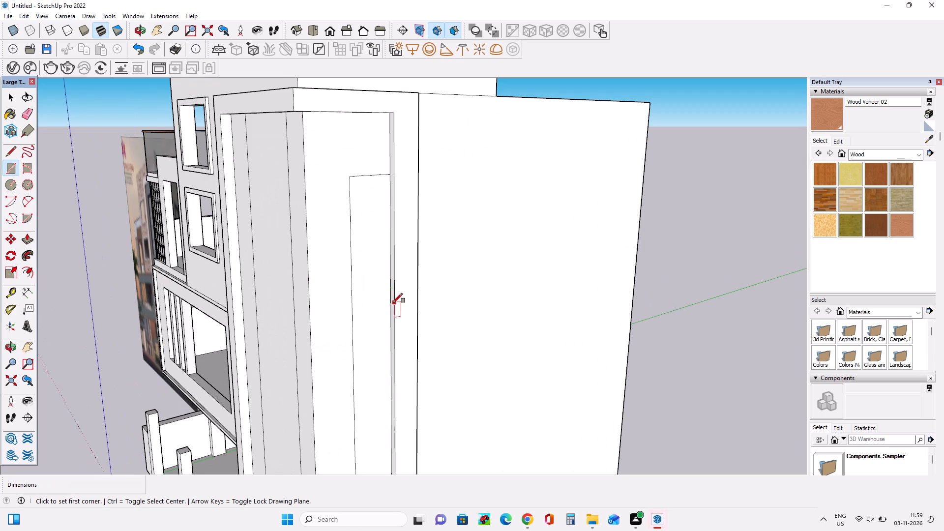
scroll(350, 309, down, 4)
middle_drag(350, 309, 353, 306)
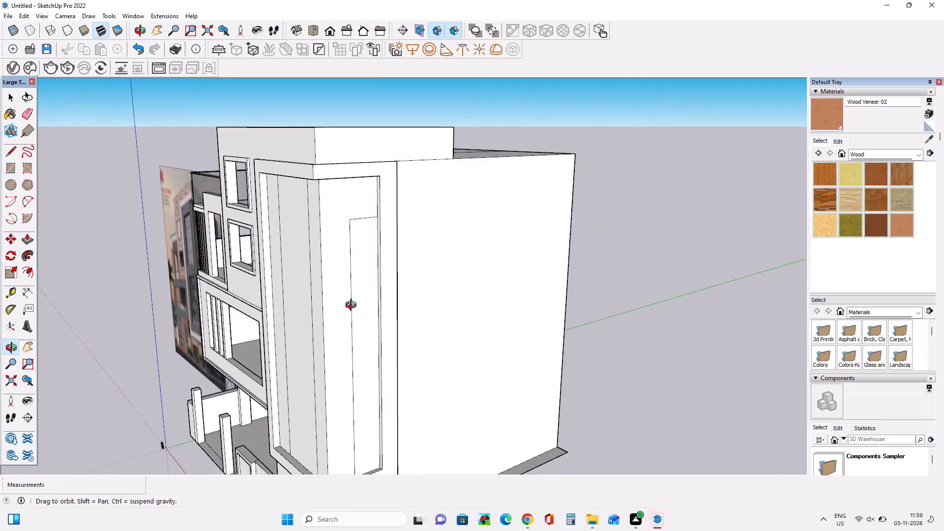
middle_drag(353, 306, 454, 259)
middle_drag(424, 279, 317, 309)
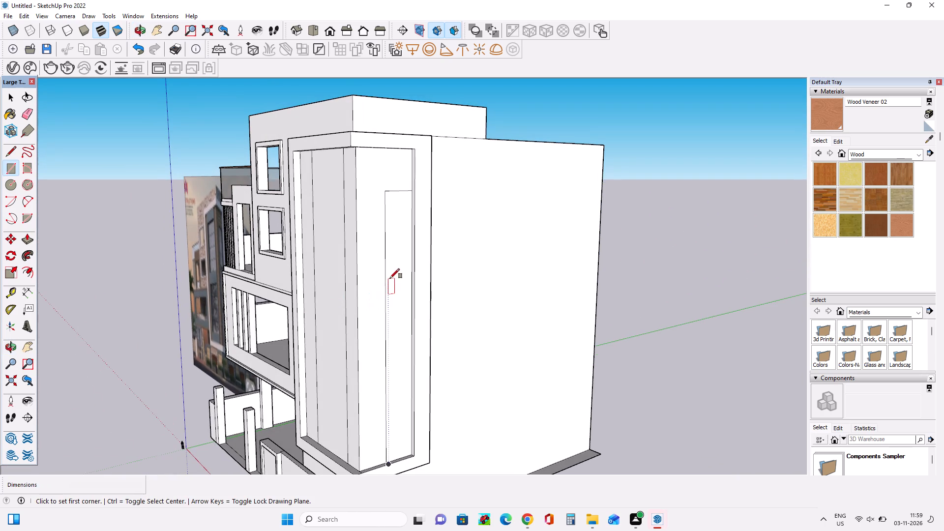
click(386, 273)
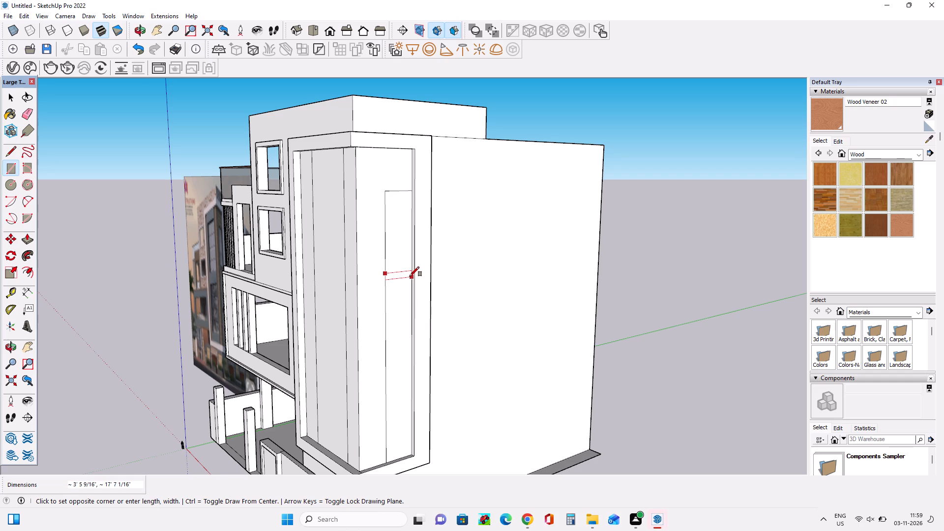
click(411, 278)
Draw a second horizontal band about 5' 6" high and 17' 7" wide across the lower part of the side glazing strip.
middle_drag(409, 338, 411, 319)
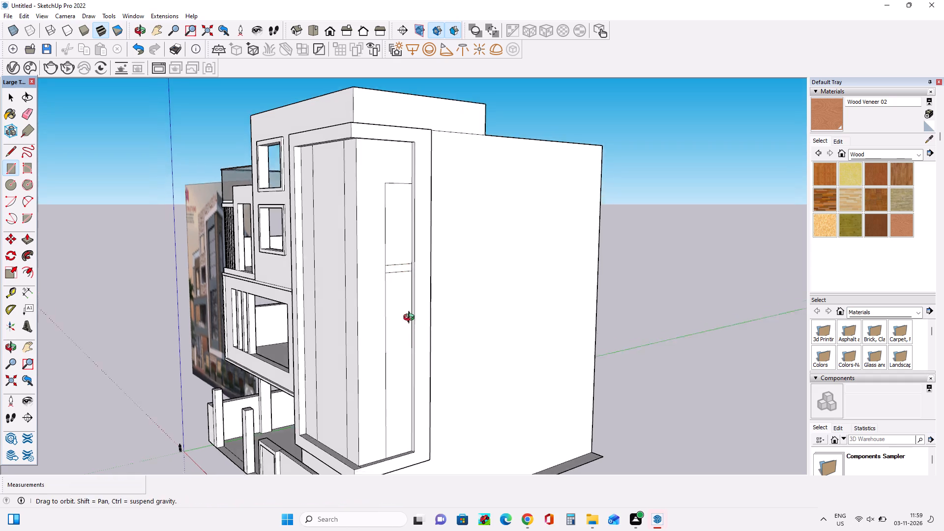
middle_drag(411, 319, 421, 301)
scroll(421, 301, down, 4)
middle_drag(417, 320, 425, 338)
scroll(407, 340, up, 3)
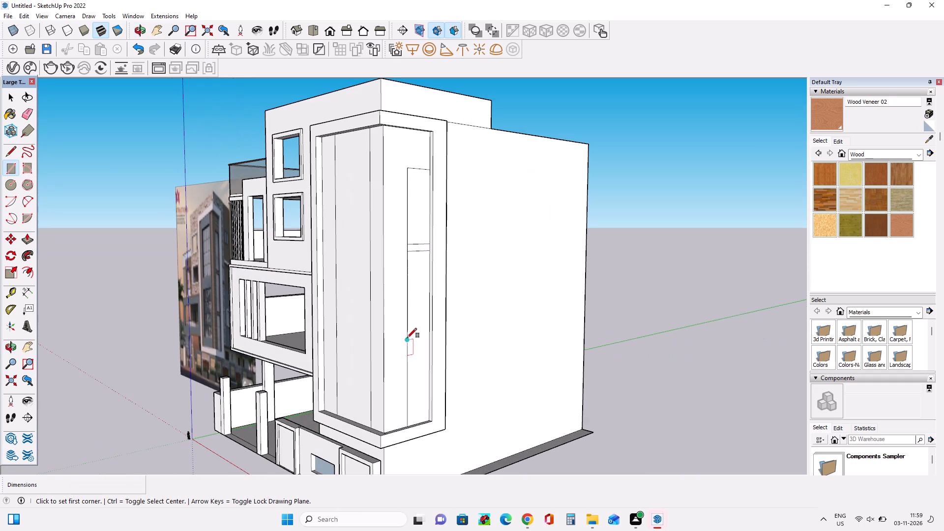
click(409, 342)
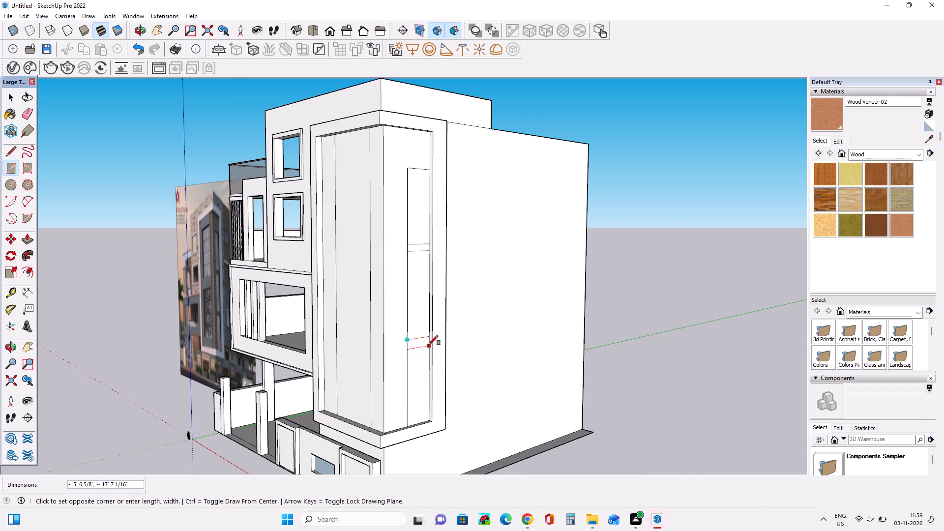
click(428, 344)
Examine the reference image's corner tower and compare its side glazing divisions with the banded strip on the model.
middle_drag(385, 368, 404, 396)
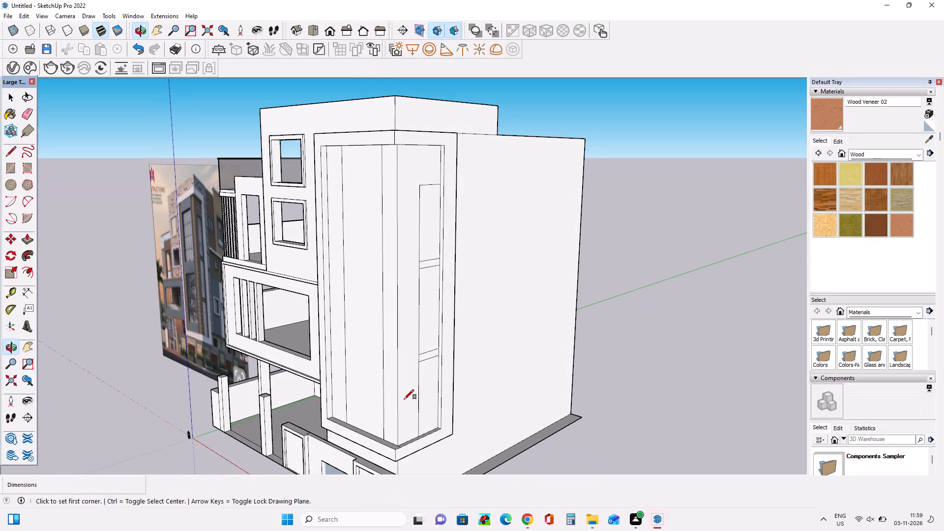
middle_drag(365, 381, 411, 407)
middle_drag(120, 348, 127, 327)
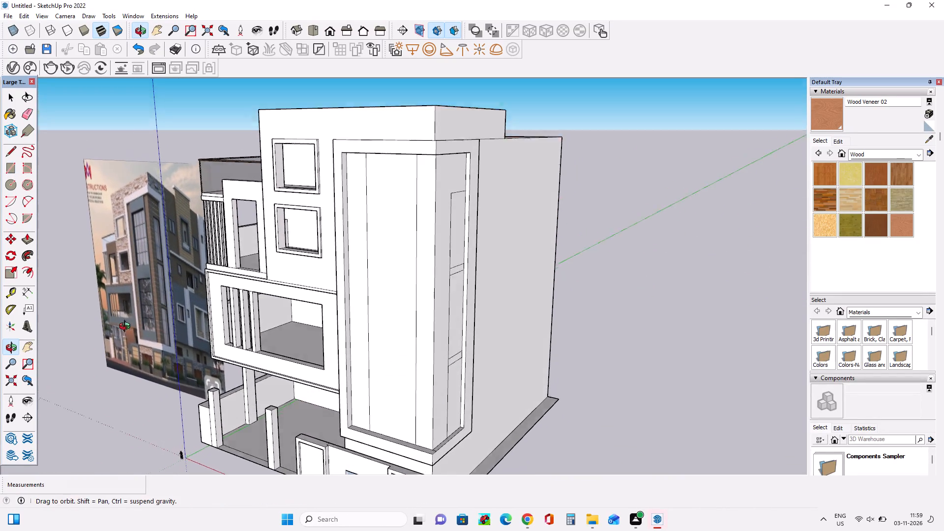
middle_drag(127, 327, 127, 327)
scroll(174, 265, up, 3)
scroll(135, 291, up, 3)
middle_drag(147, 317, 124, 299)
scroll(177, 272, up, 7)
scroll(105, 308, down, 10)
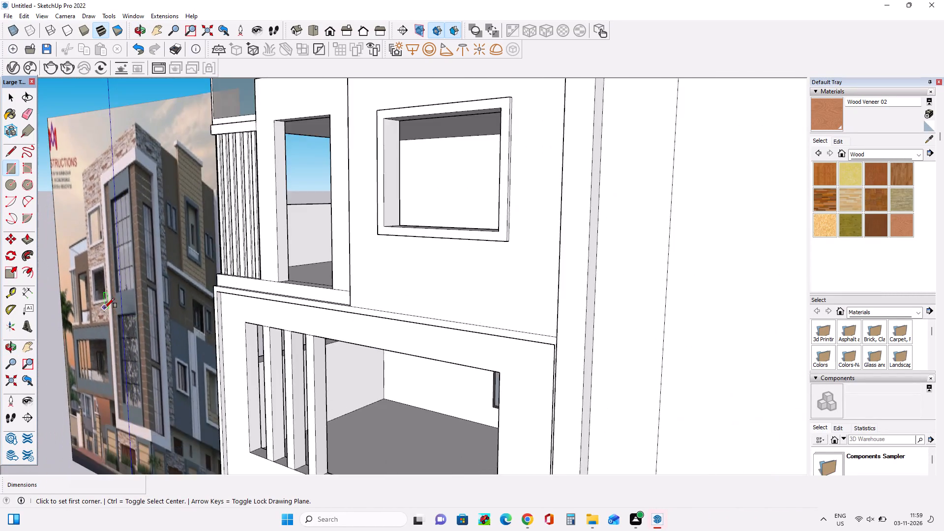
scroll(105, 308, down, 2)
Recess the top glazing panel of the side strip inward with Push/Pull, leaving the band below it in place.
middle_drag(428, 344, 434, 349)
scroll(473, 322, up, 4)
middle_drag(496, 324, 437, 324)
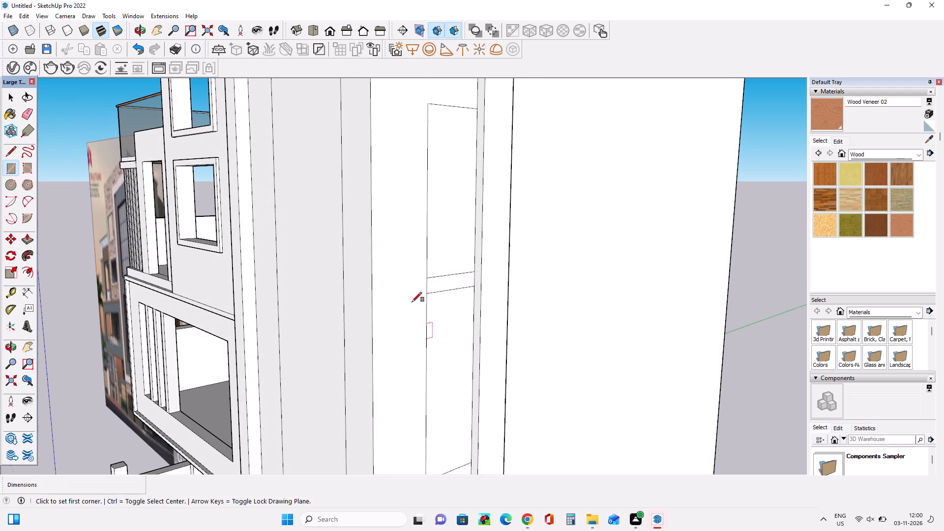
click(27, 241)
drag(444, 248, 443, 247)
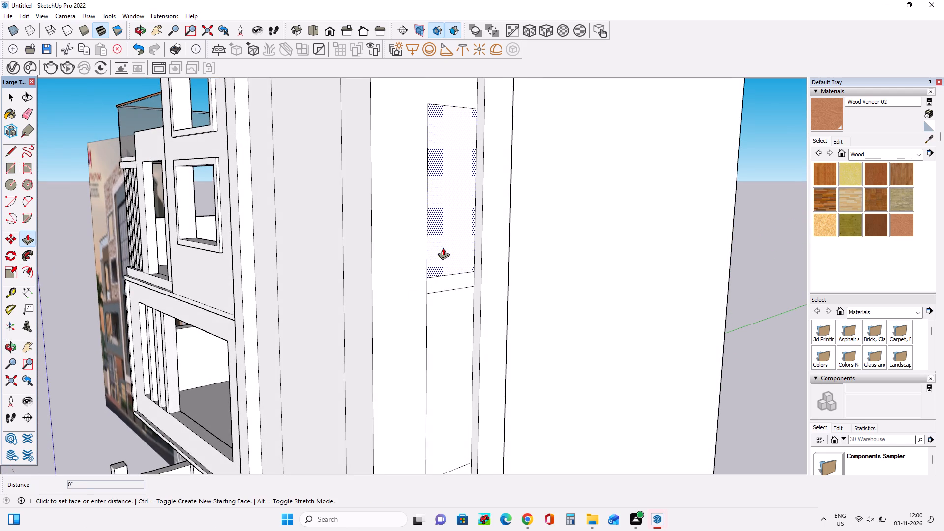
drag(443, 247, 440, 245)
middle_drag(474, 273, 442, 318)
click(413, 306)
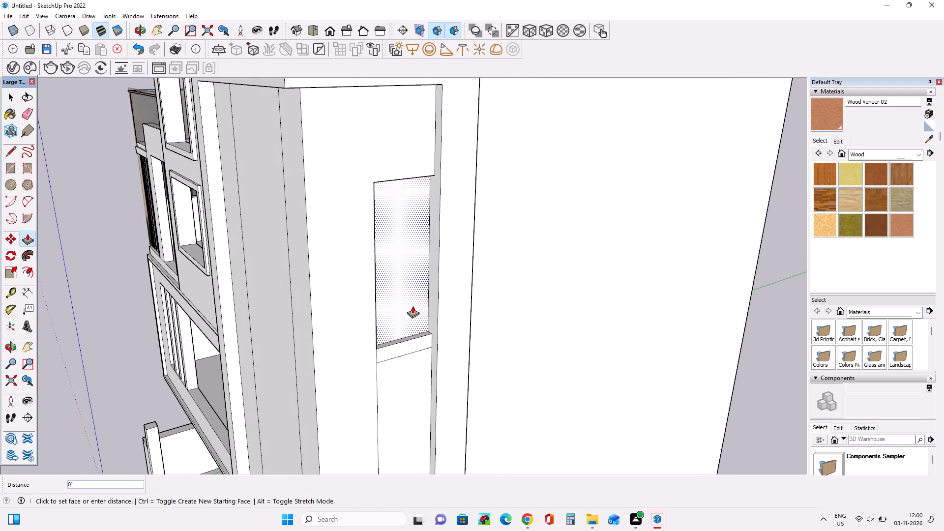
Recess the middle and bottom glazing panels of the side strip inward with Push/Pull, leaving the bands projecting.
middle_drag(406, 338, 387, 232)
scroll(387, 231, down, 4)
drag(388, 291, 387, 291)
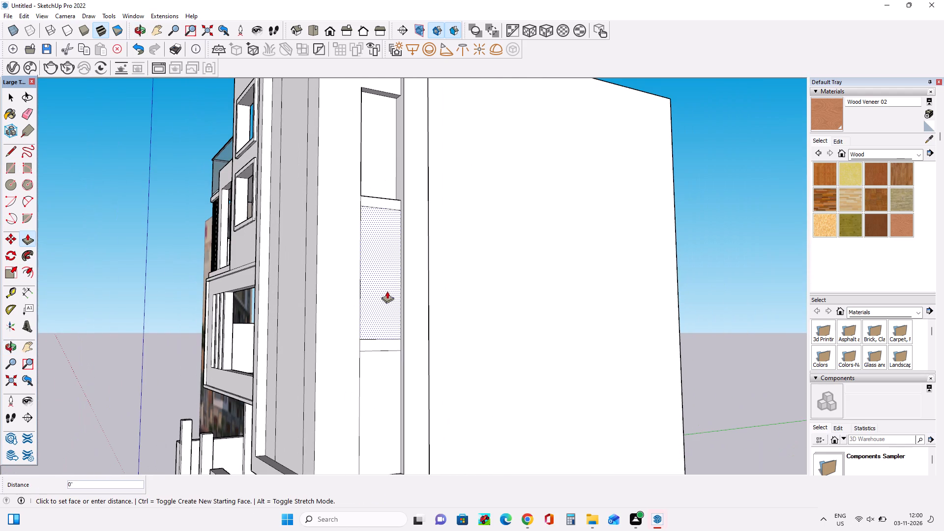
drag(387, 291, 383, 289)
click(374, 399)
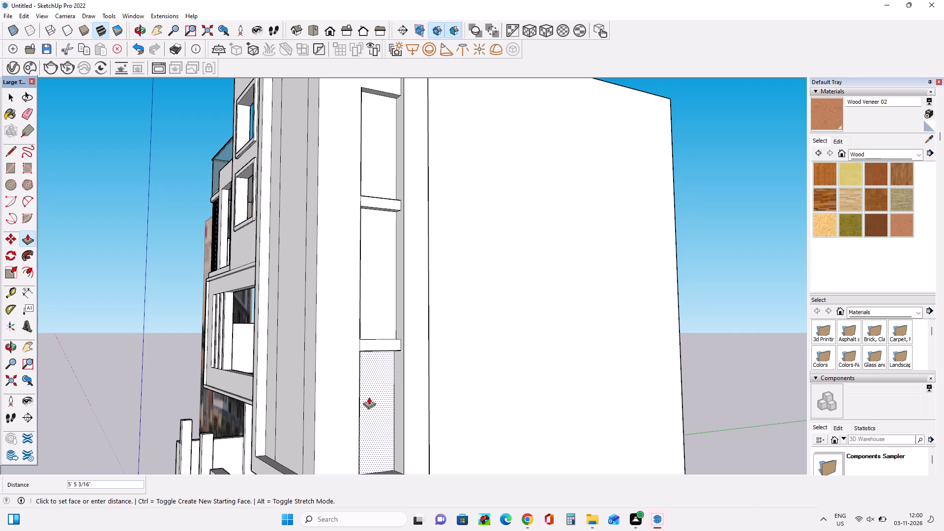
scroll(374, 313, down, 7)
middle_drag(412, 395, 417, 496)
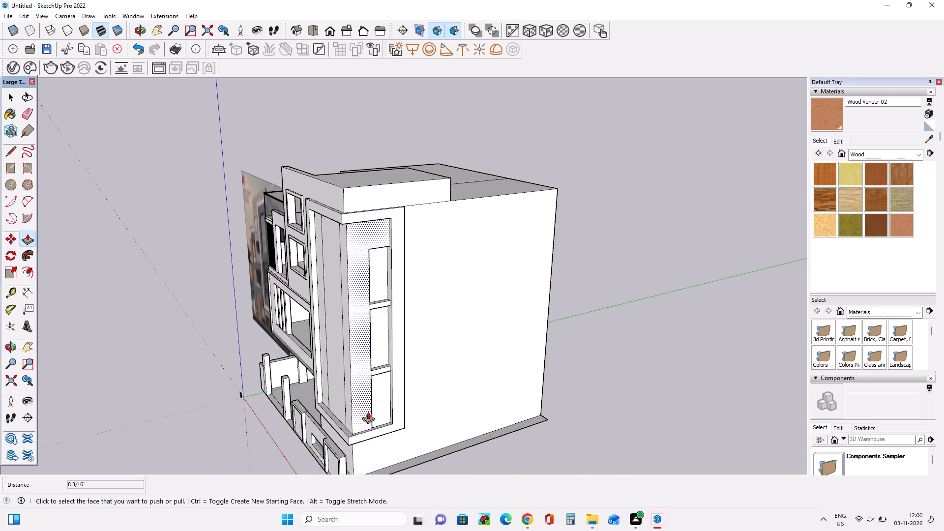
scroll(368, 407, up, 7)
middle_drag(400, 417, 364, 449)
click(360, 445)
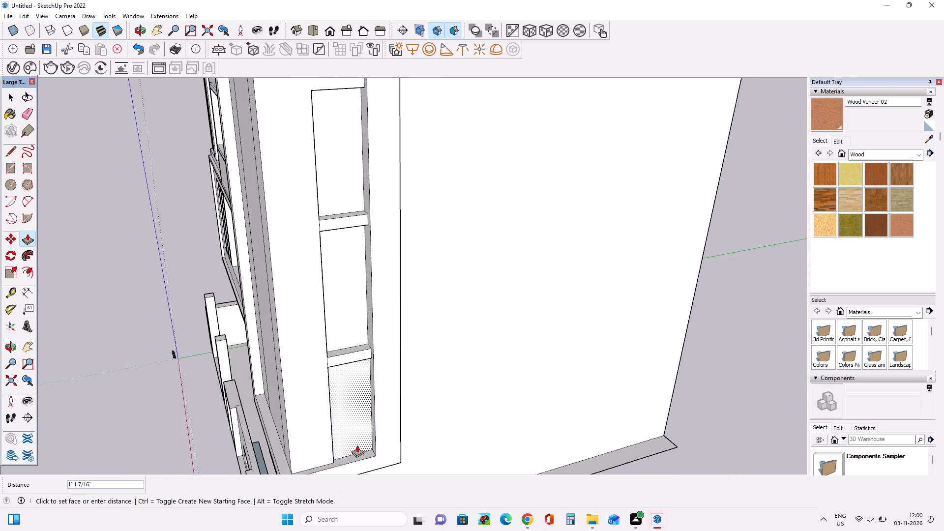
Inspect the recessed side glazing panels and the projecting bands on the model's framed corner.
middle_drag(365, 430, 410, 451)
scroll(415, 442, down, 7)
middle_drag(431, 362, 444, 271)
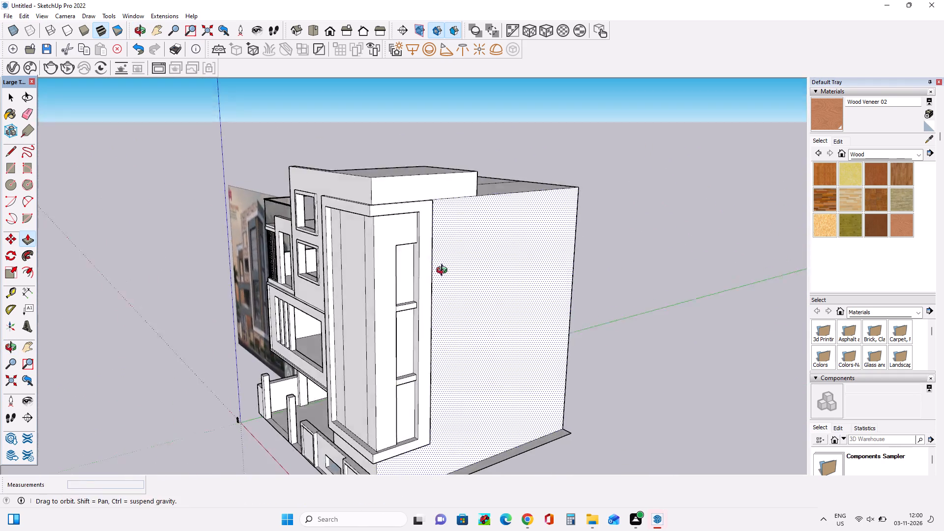
middle_drag(444, 271, 444, 268)
scroll(416, 263, up, 4)
middle_drag(410, 295, 414, 330)
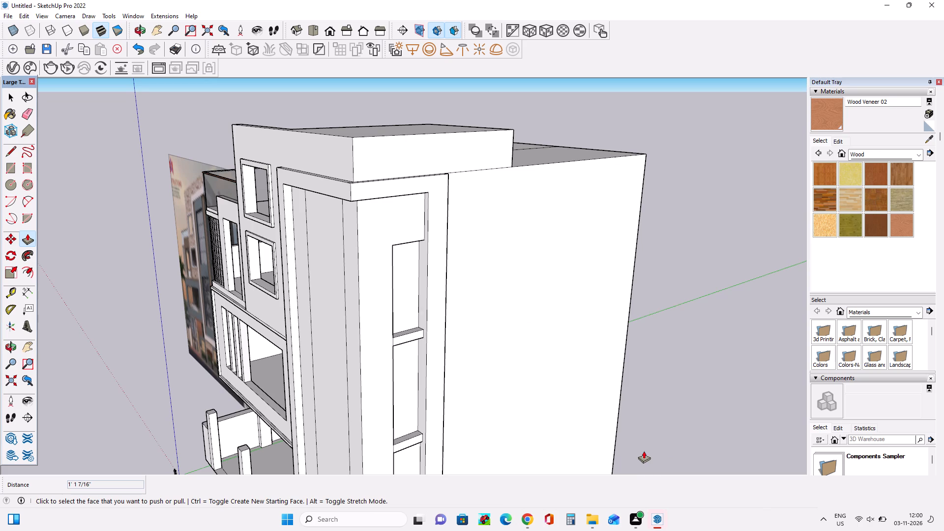
middle_drag(630, 434, 642, 409)
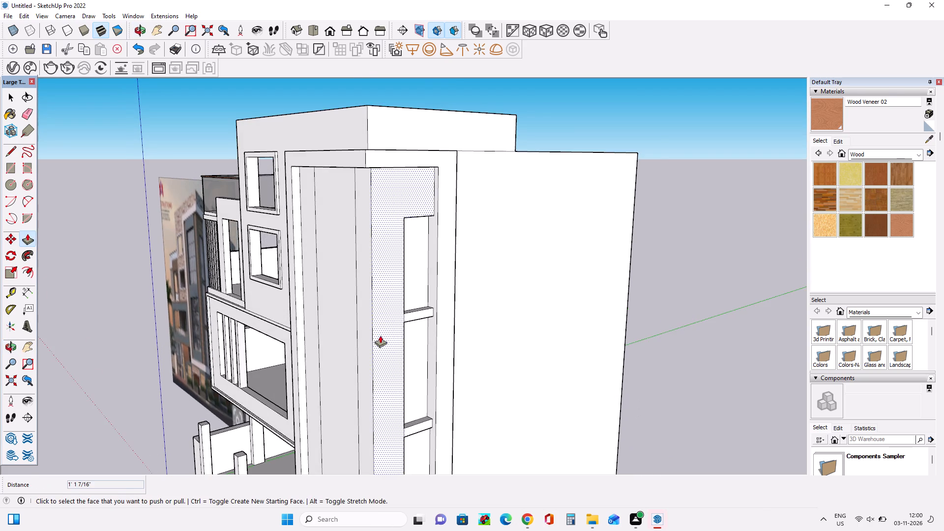
Examine the reference image's front and side glazing and lower side windows, comparing them with the model's framed corner.
scroll(382, 333, up, 1)
middle_drag(423, 329, 498, 335)
scroll(536, 319, down, 3)
middle_drag(554, 357, 545, 393)
scroll(444, 416, up, 3)
middle_drag(442, 409, 443, 387)
scroll(147, 286, up, 4)
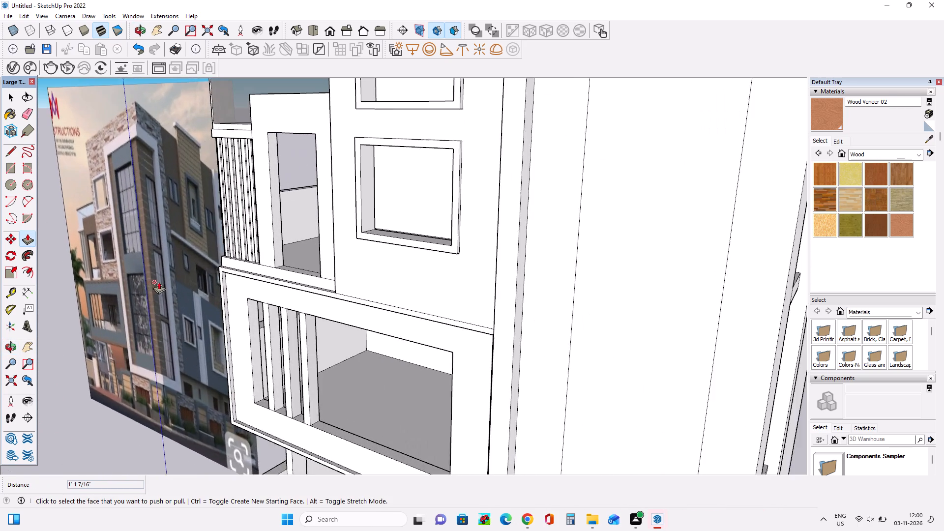
scroll(159, 282, up, 6)
middle_drag(183, 321, 192, 336)
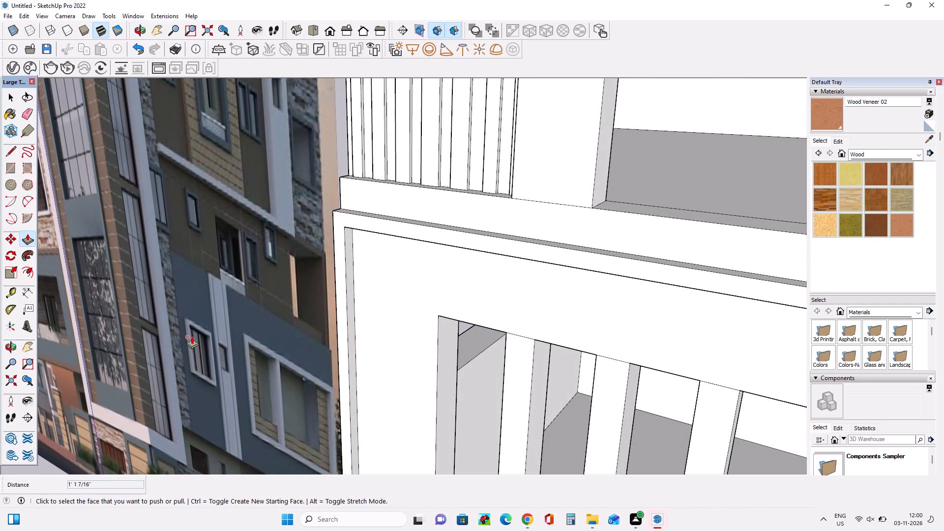
scroll(192, 344, down, 10)
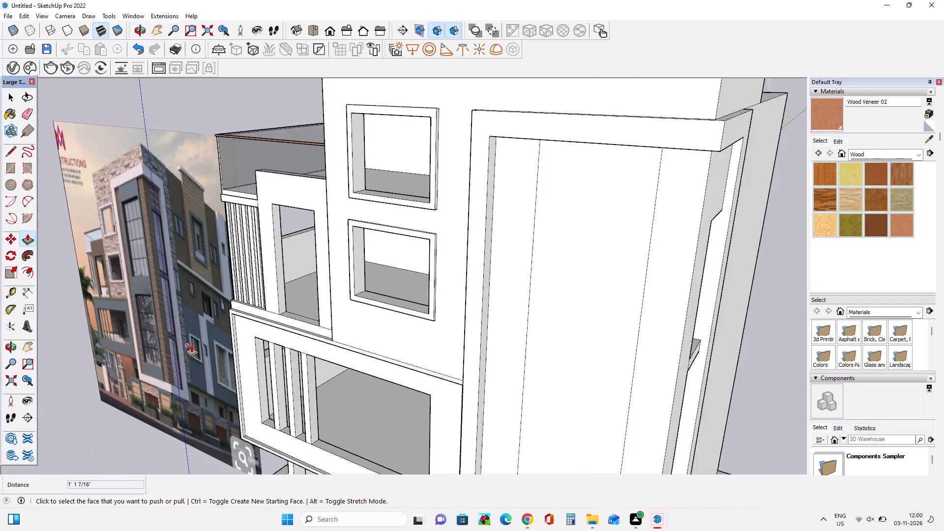
scroll(191, 345, down, 3)
middle_drag(496, 346, 493, 300)
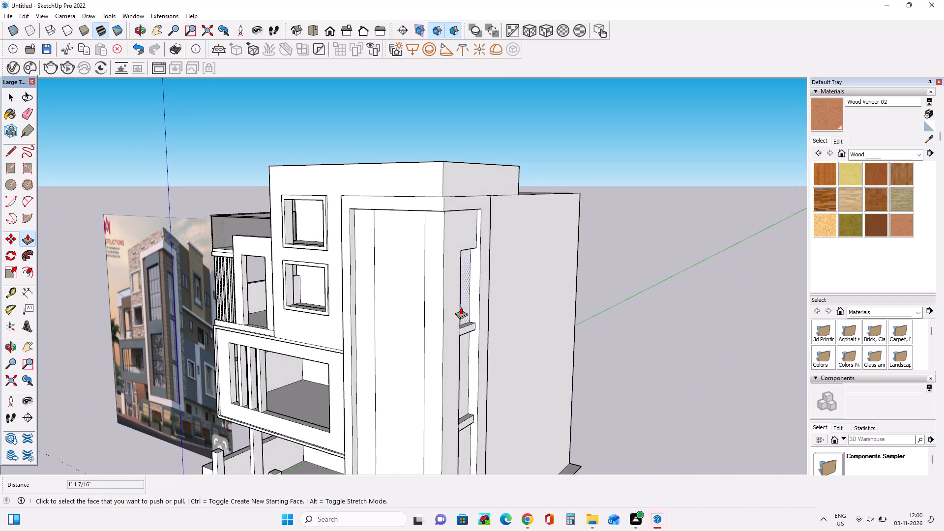
Pull the top, middle and bottom glazing panels of the side strip outward with Push/Pull, making their recesses shallower behind the bands.
scroll(457, 308, up, 3)
middle_drag(471, 308, 437, 321)
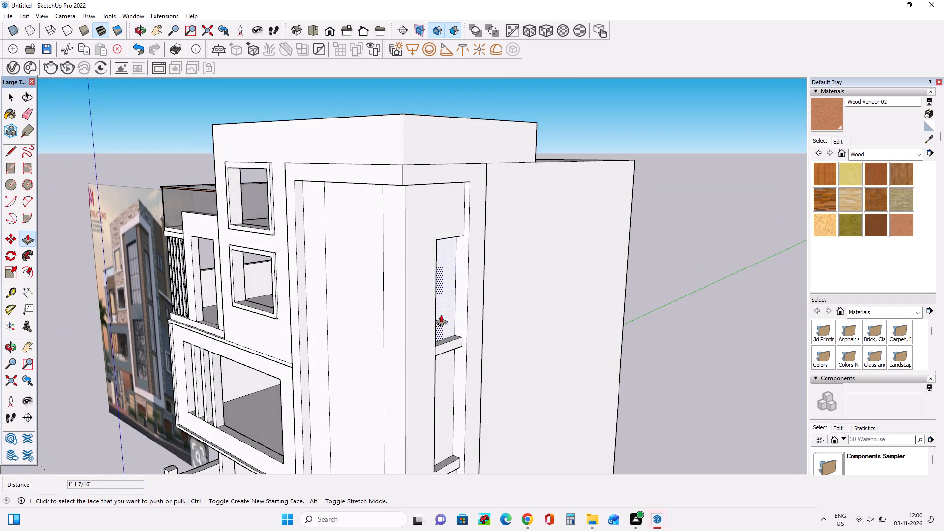
middle_drag(456, 302, 380, 320)
scroll(399, 266, up, 3)
middle_drag(399, 267, 364, 268)
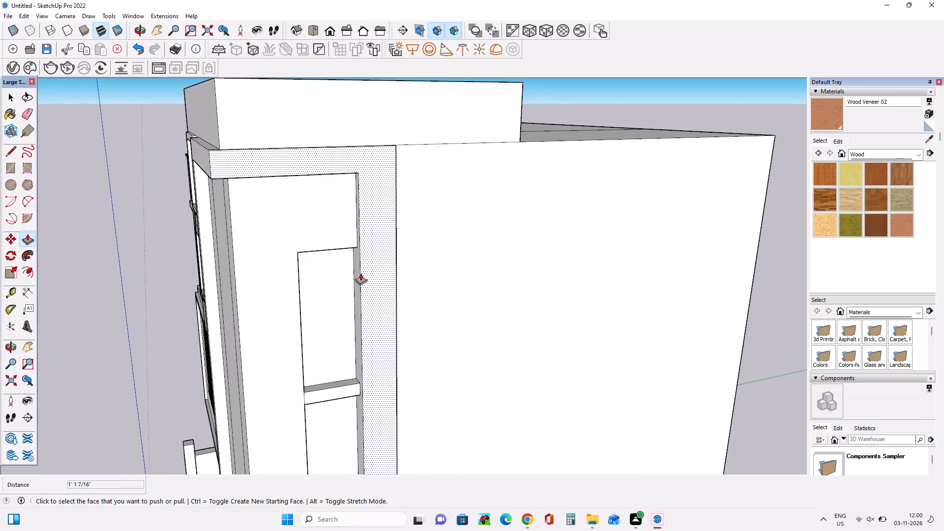
click(323, 355)
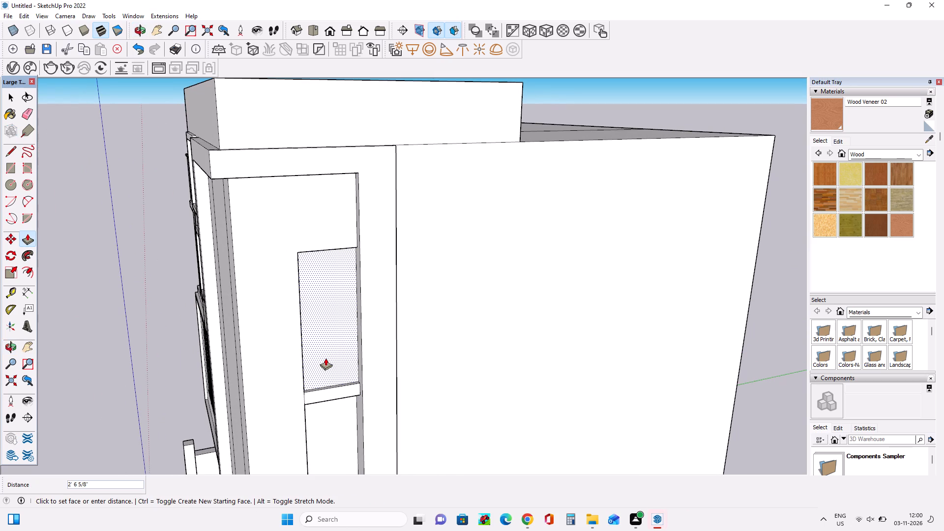
scroll(343, 292, down, 6)
drag(339, 370, 340, 370)
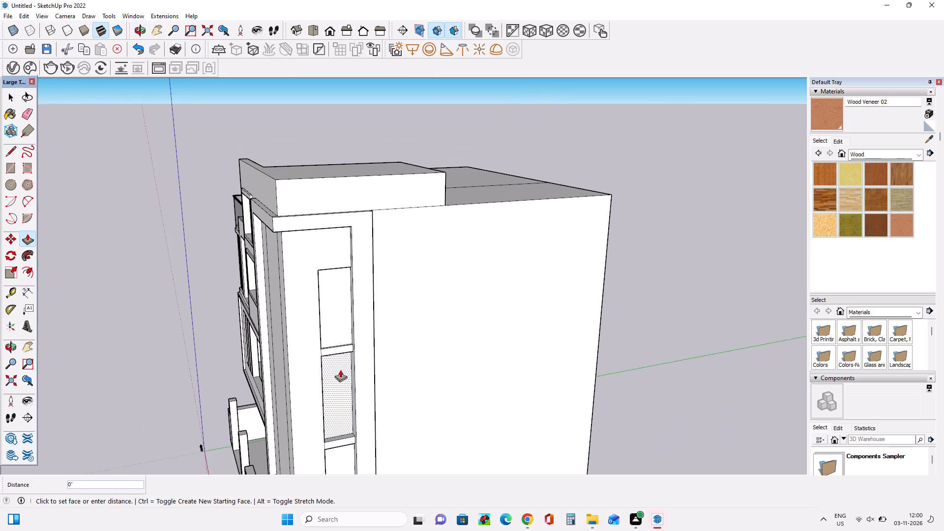
drag(340, 370, 348, 324)
middle_drag(351, 397, 346, 341)
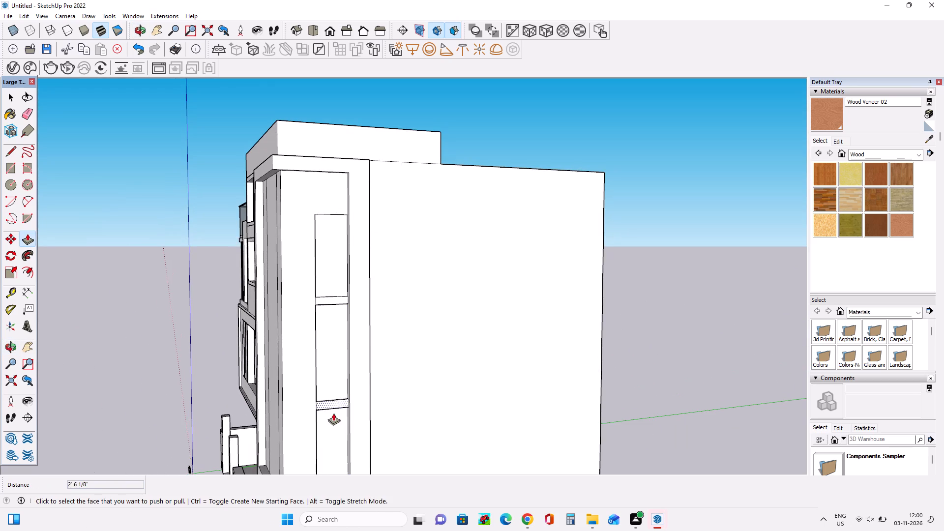
drag(333, 413, 344, 382)
scroll(337, 300, down, 6)
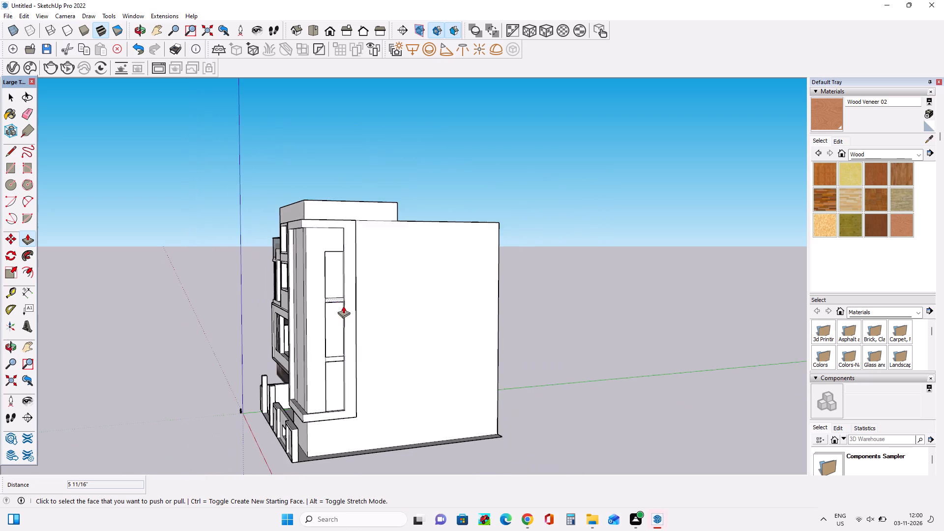
Offset the edges of the top, middle and bottom side glazing panels slightly inward to outline a thin frame in each.
middle_drag(503, 400, 431, 470)
scroll(310, 388, up, 8)
middle_drag(330, 394, 344, 393)
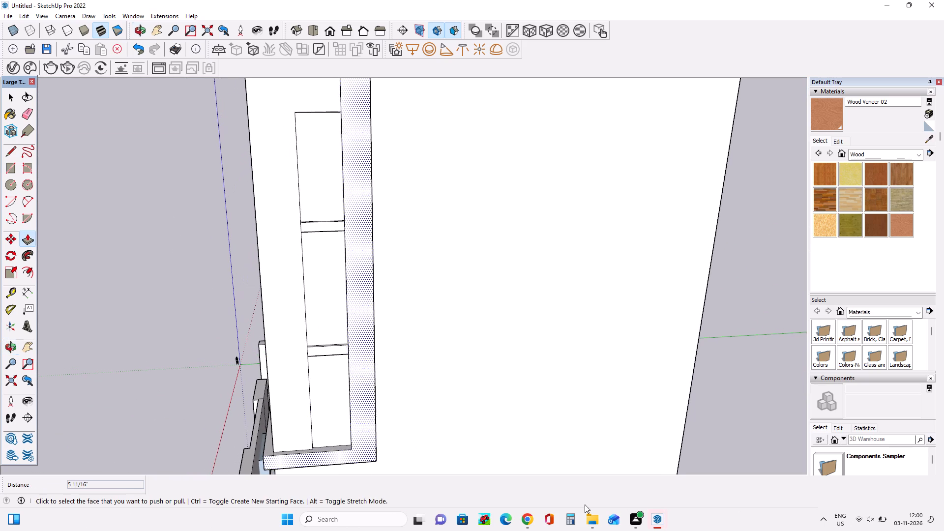
click(29, 268)
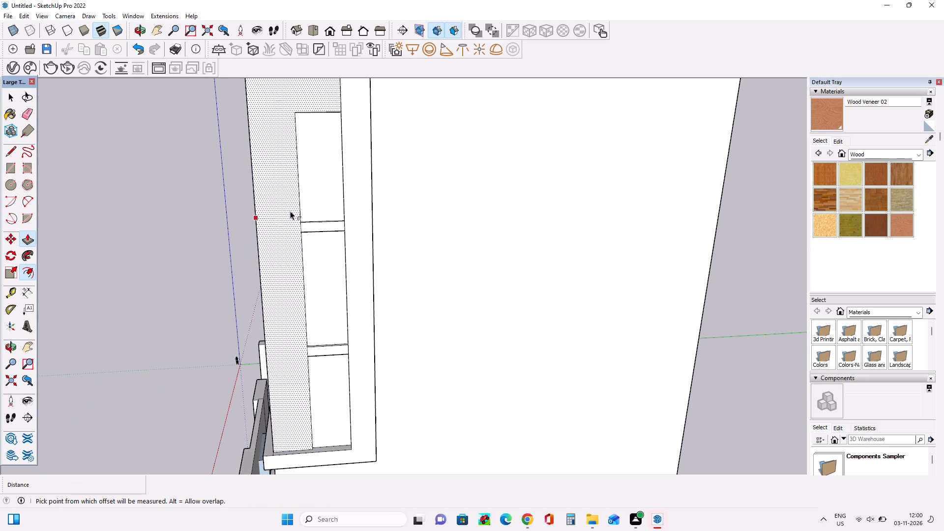
drag(310, 206, 304, 210)
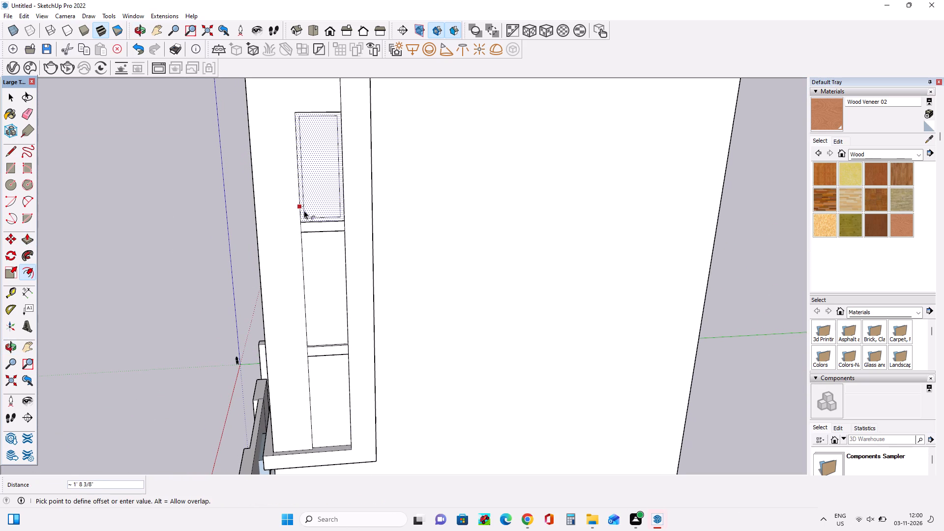
drag(304, 210, 301, 210)
middle_drag(325, 297, 360, 246)
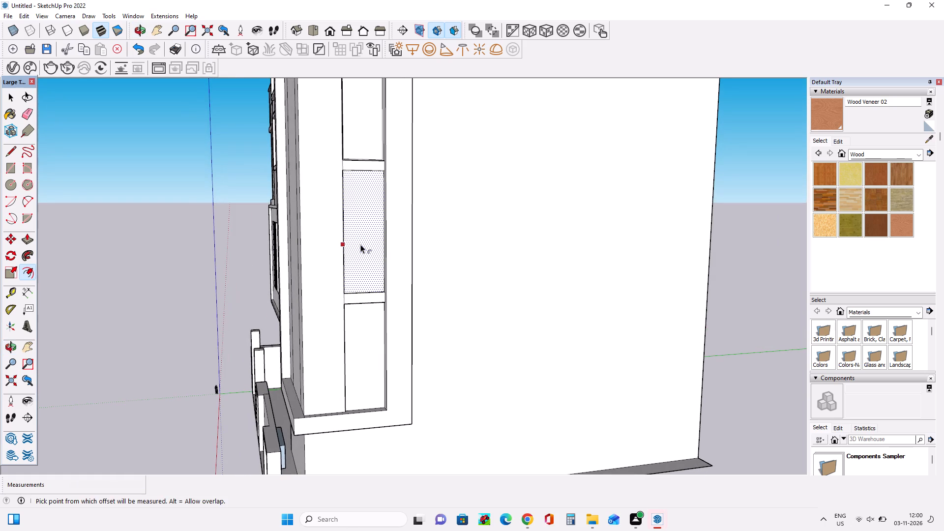
drag(360, 244, 346, 248)
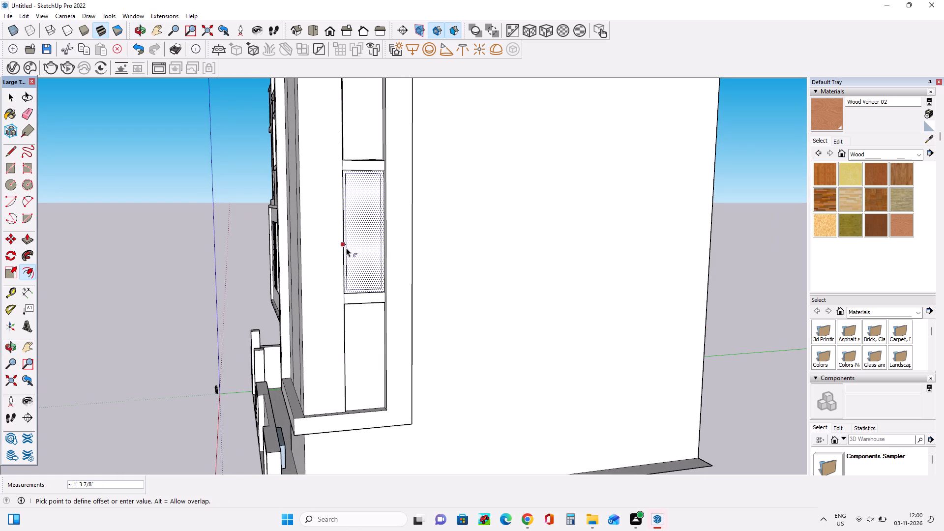
drag(346, 248, 344, 248)
drag(364, 356, 353, 355)
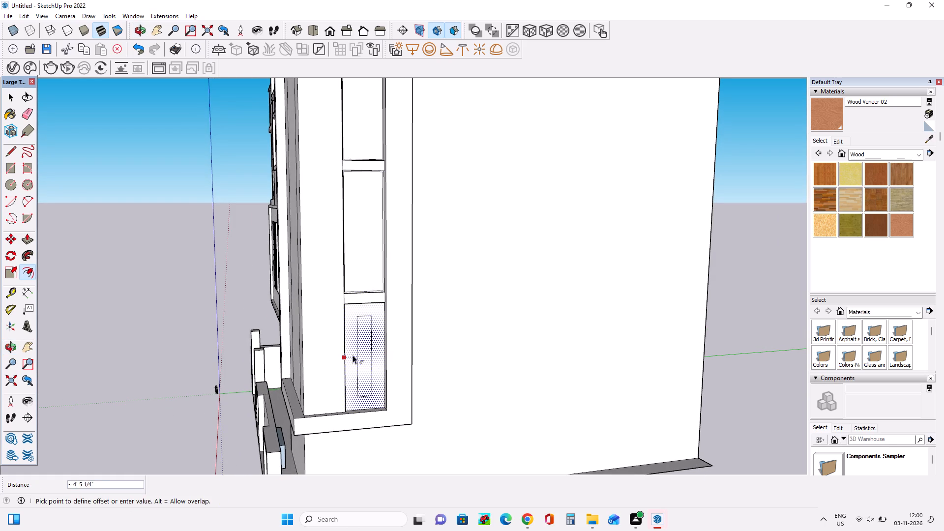
drag(353, 355, 346, 354)
Examine the offset frames on the side glazing panels and compare them with the window grid in the reference image.
middle_drag(363, 389, 356, 438)
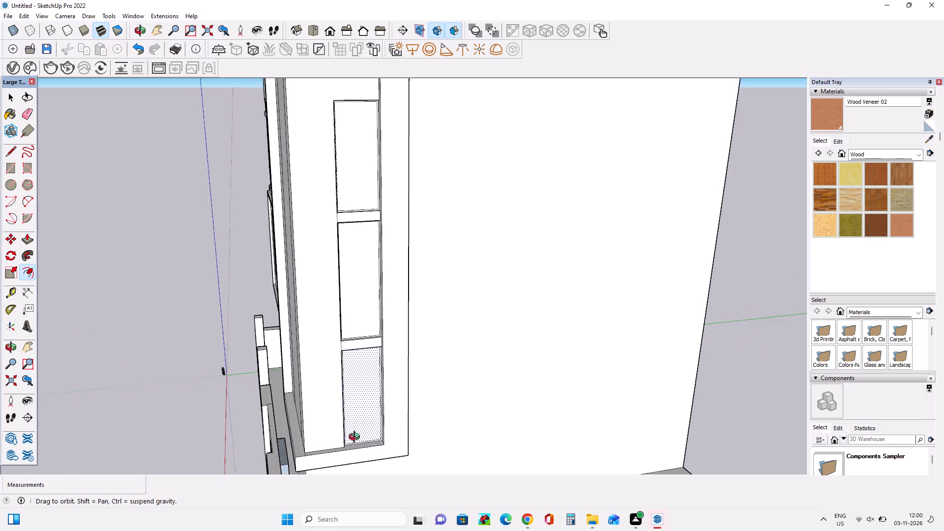
middle_drag(356, 438, 355, 441)
scroll(350, 441, up, 3)
middle_drag(374, 445, 329, 458)
scroll(313, 458, up, 3)
middle_drag(315, 455, 317, 454)
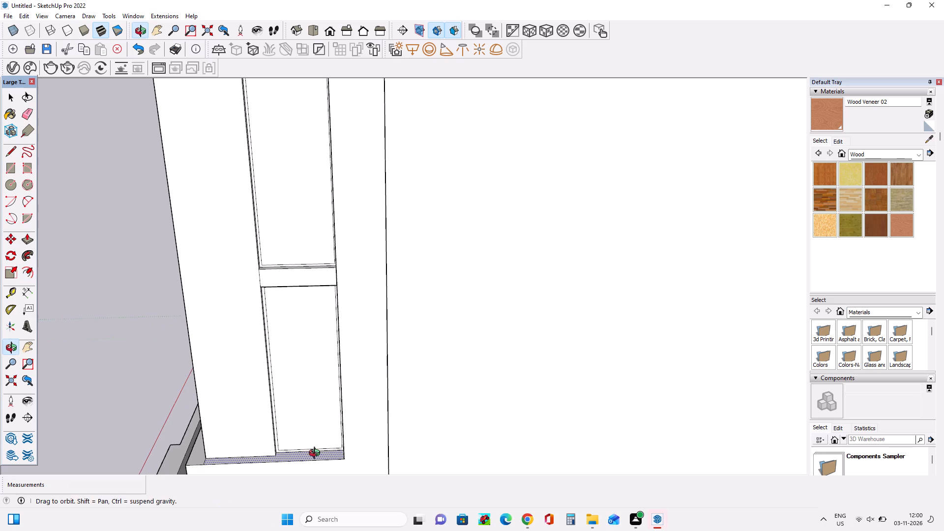
middle_drag(317, 454, 322, 458)
scroll(333, 432, down, 9)
scroll(416, 418, down, 5)
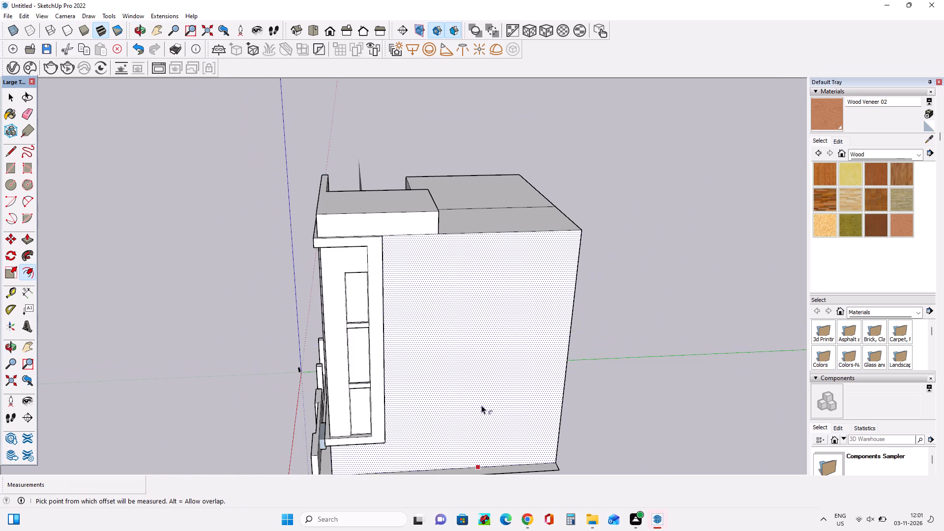
middle_drag(335, 399, 653, 321)
scroll(636, 315, down, 1)
scroll(316, 296, up, 5)
scroll(185, 317, up, 8)
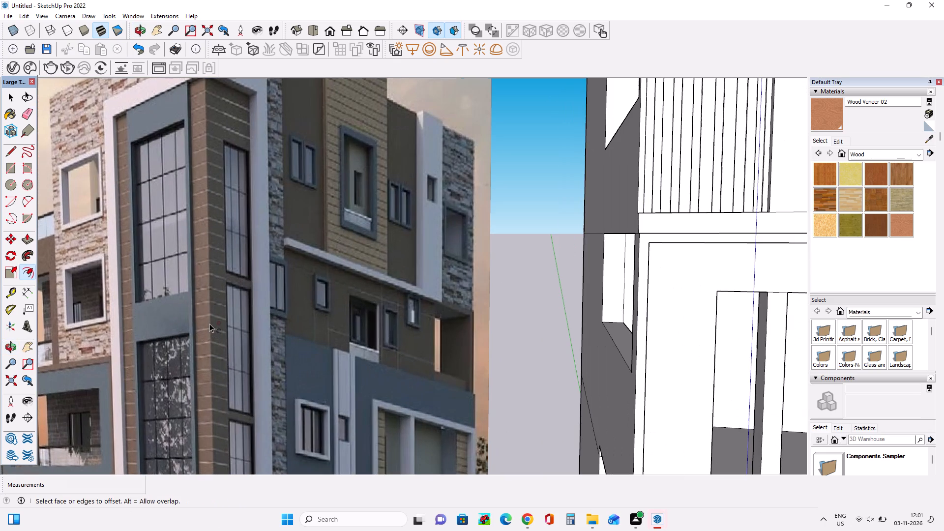
scroll(209, 324, down, 10)
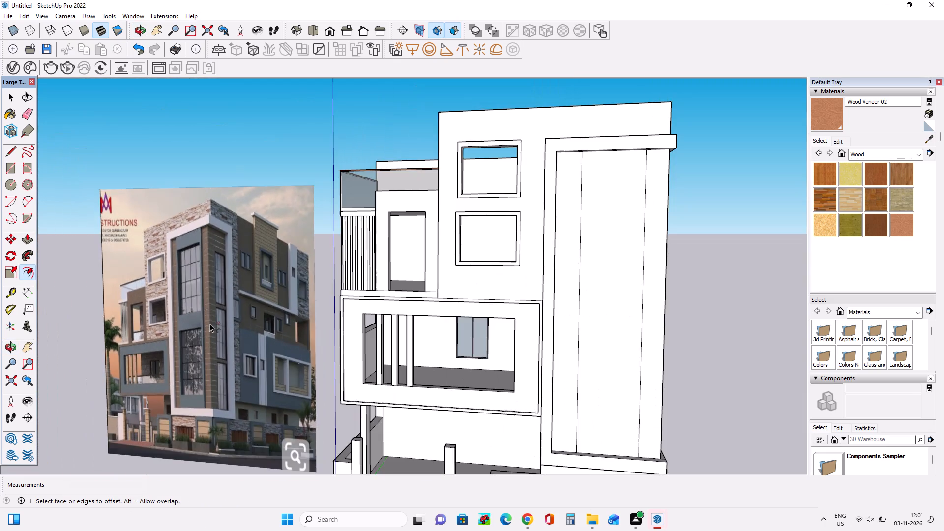
scroll(238, 313, up, 9)
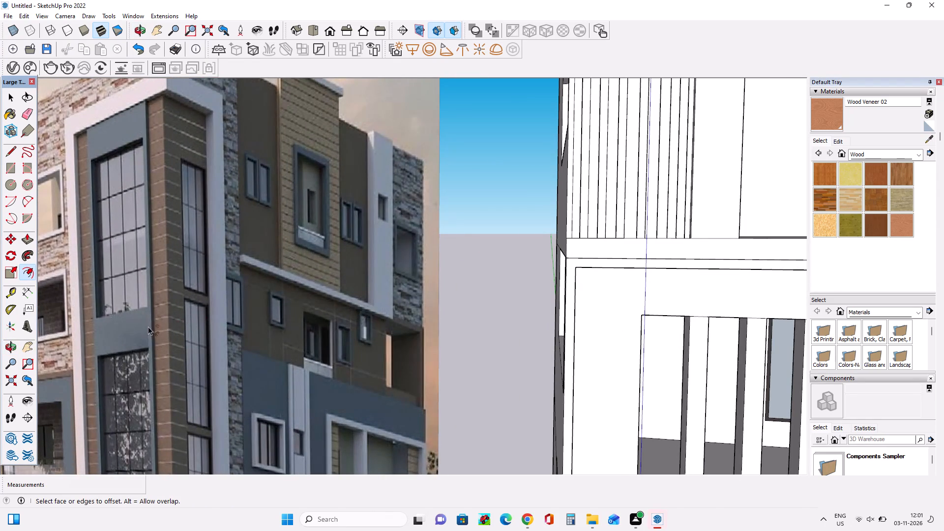
scroll(141, 320, down, 15)
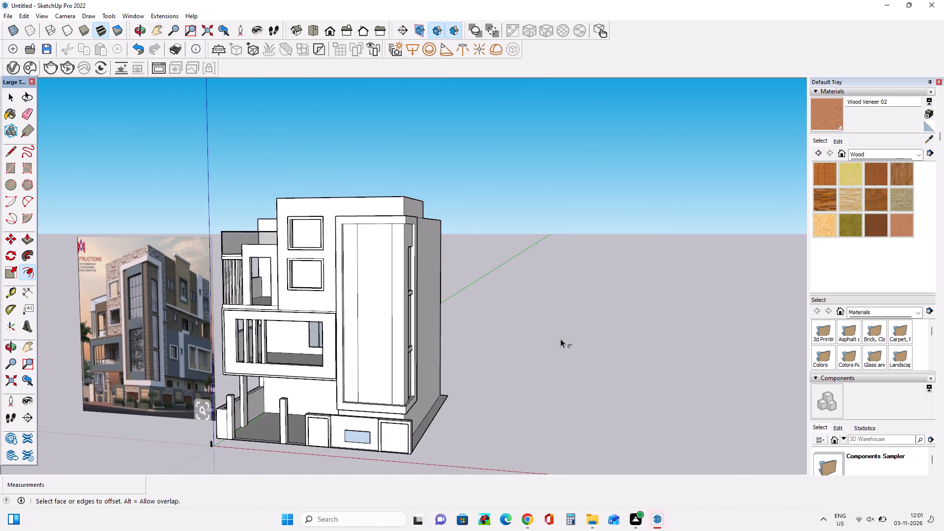
Draw a vertical mullion rectangle about 6" wide and 42' 1" tall inside the top side panel's frame, near its front edge.
middle_drag(560, 339, 312, 379)
scroll(406, 249, up, 8)
middle_drag(402, 295, 329, 286)
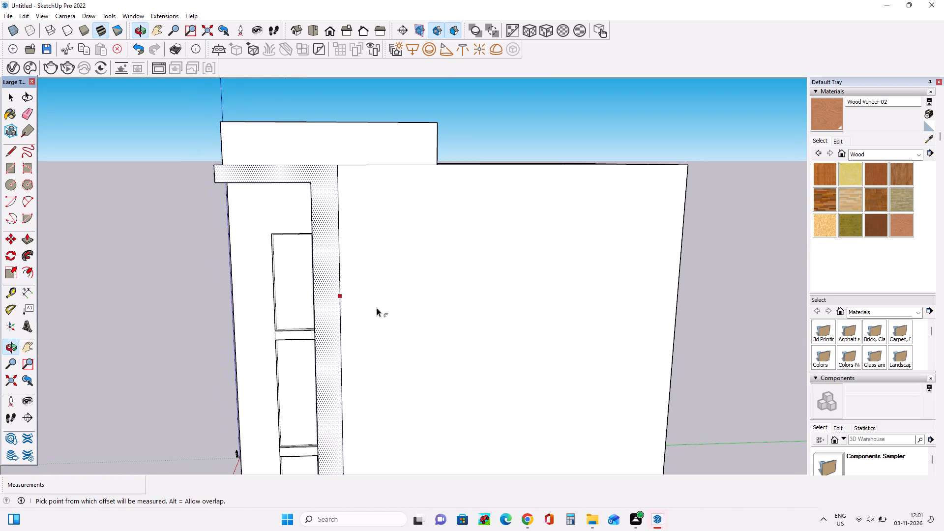
click(9, 163)
middle_drag(294, 286, 310, 318)
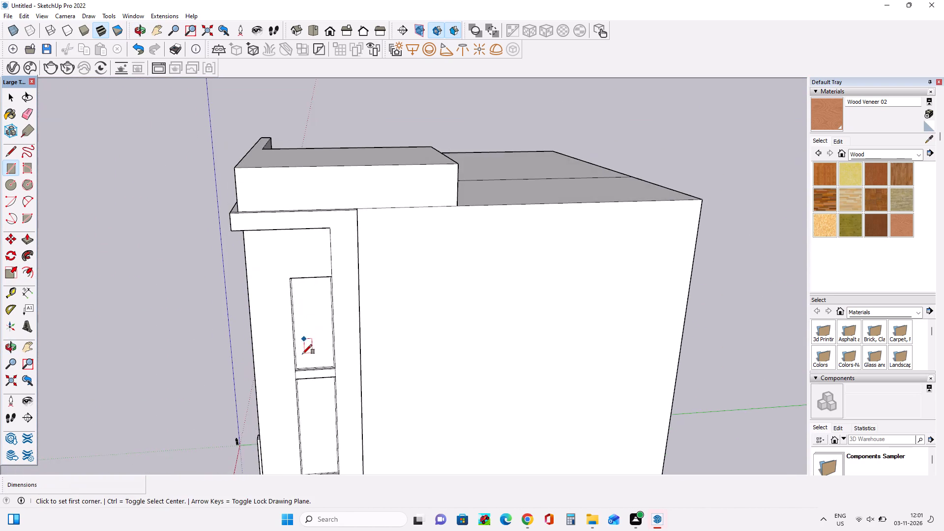
scroll(302, 354, up, 8)
click(302, 379)
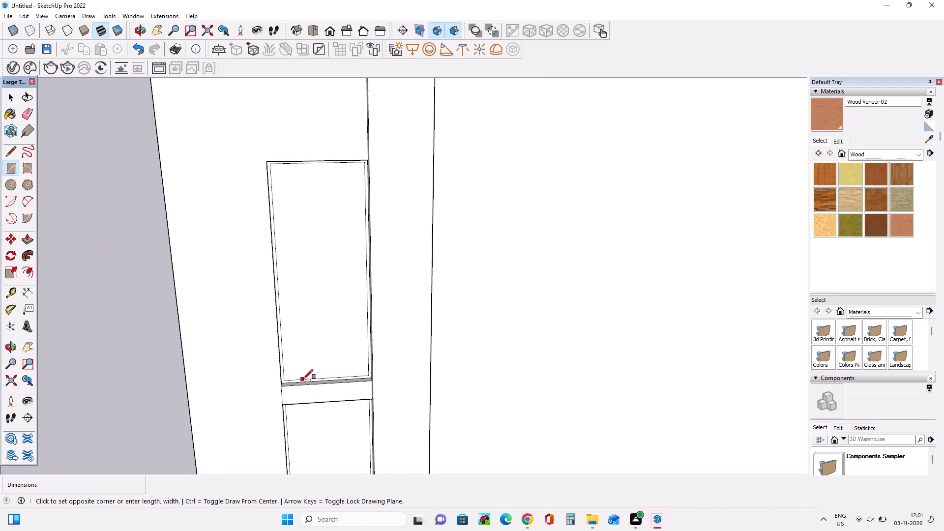
scroll(300, 164, up, 2)
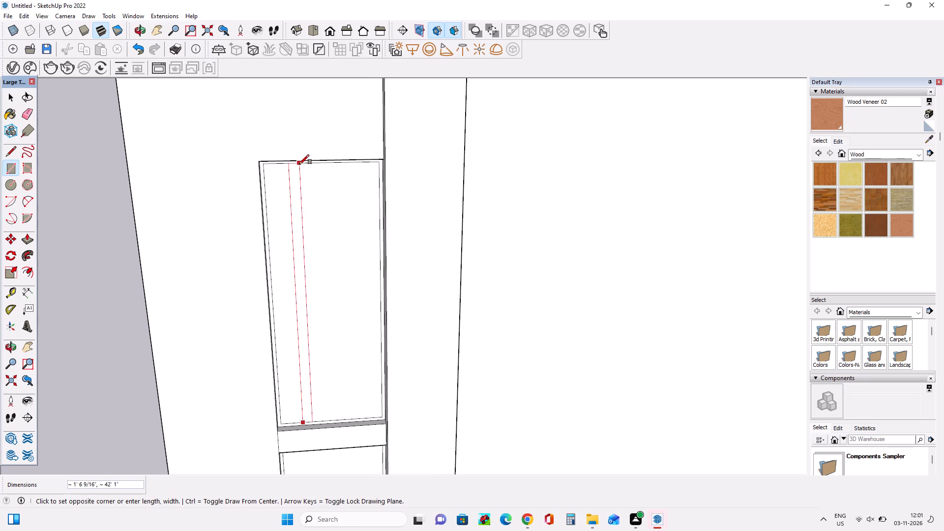
scroll(295, 166, up, 3)
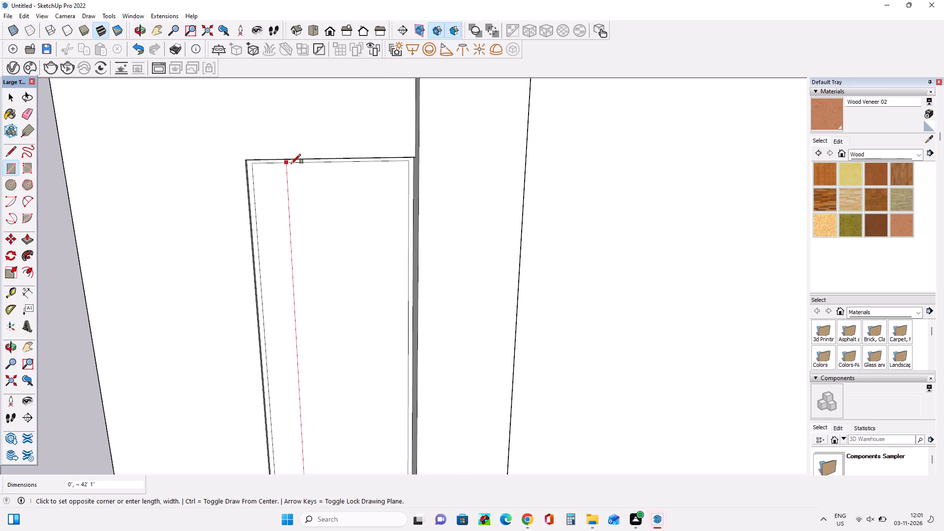
scroll(294, 165, up, 3)
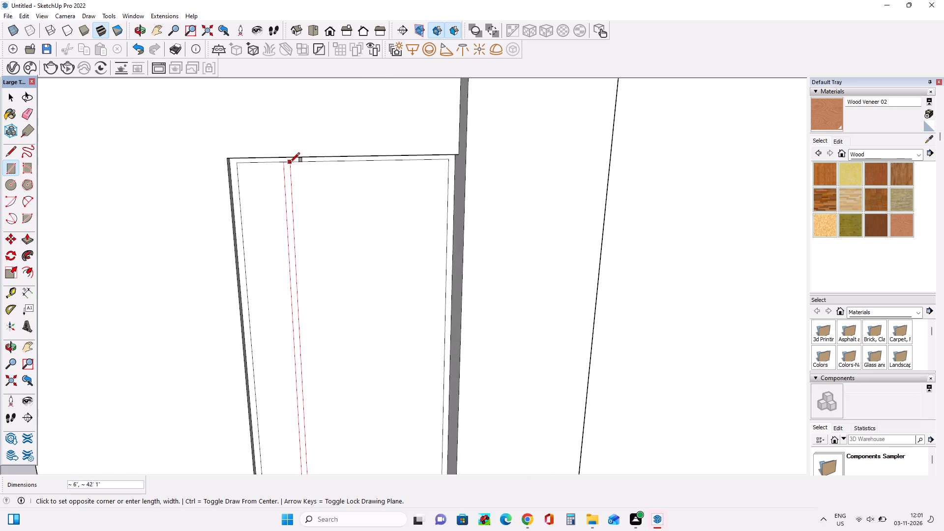
click(290, 162)
Draw a second narrow vertical mullion rectangle about 42' 1" tall in the top side panel, between the first mullion and the rear edge.
scroll(313, 181, down, 6)
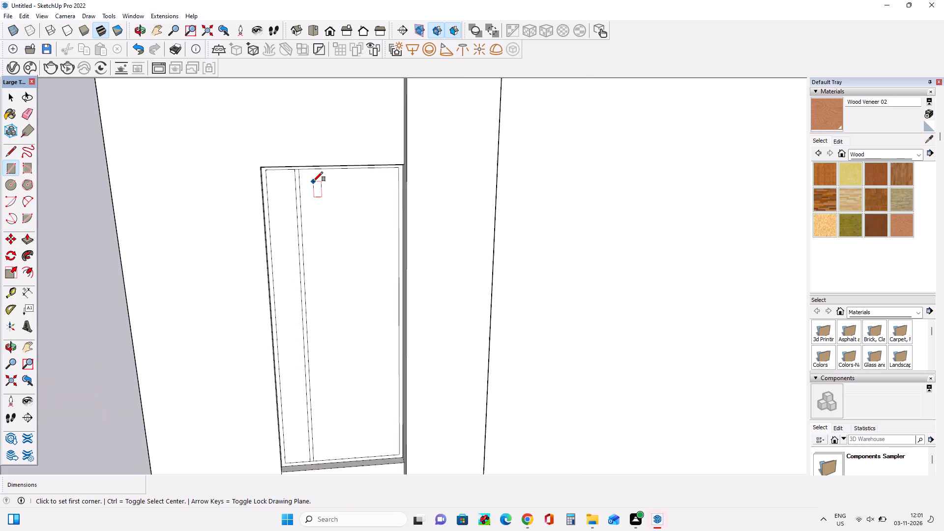
scroll(313, 181, down, 7)
middle_drag(361, 286, 361, 320)
scroll(331, 367, up, 9)
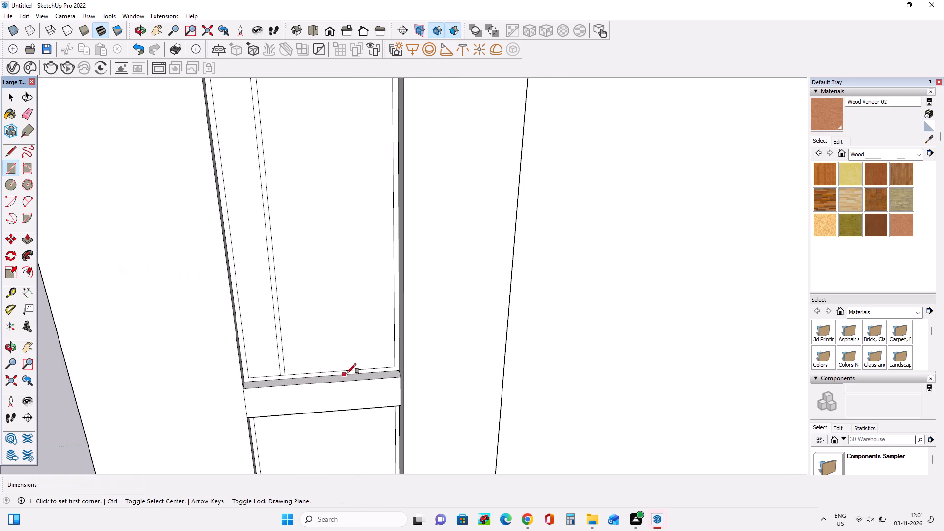
click(341, 368)
scroll(337, 330, down, 8)
middle_drag(337, 327, 340, 315)
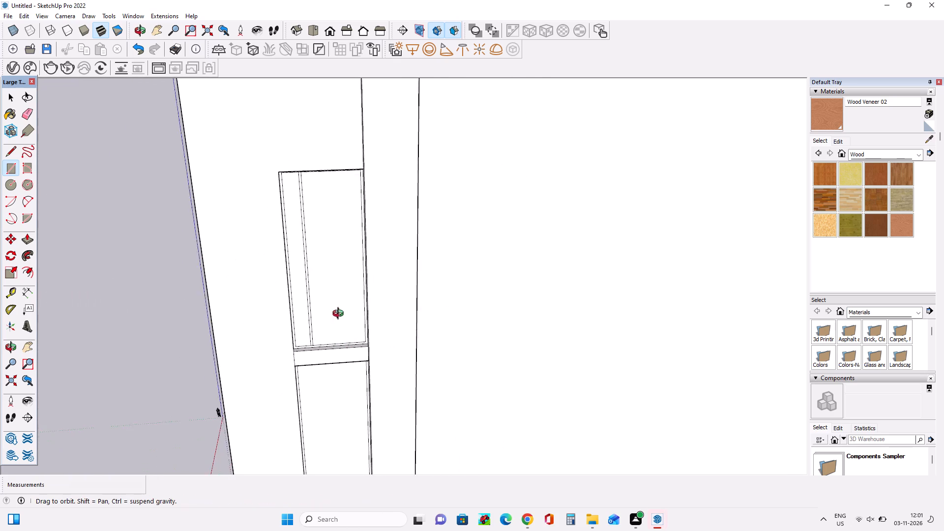
middle_drag(340, 315, 347, 342)
scroll(361, 208, down, 1)
scroll(347, 342, down, 3)
middle_drag(355, 261, 368, 205)
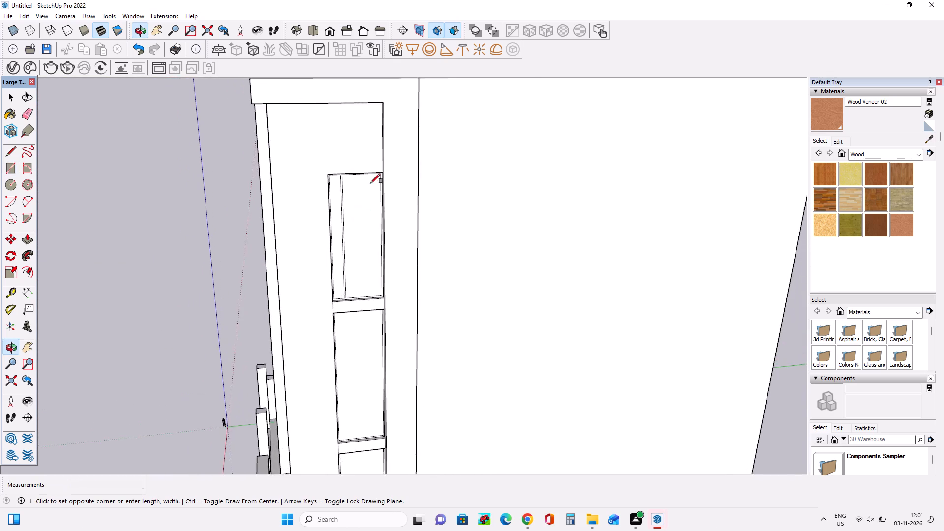
scroll(370, 176, up, 8)
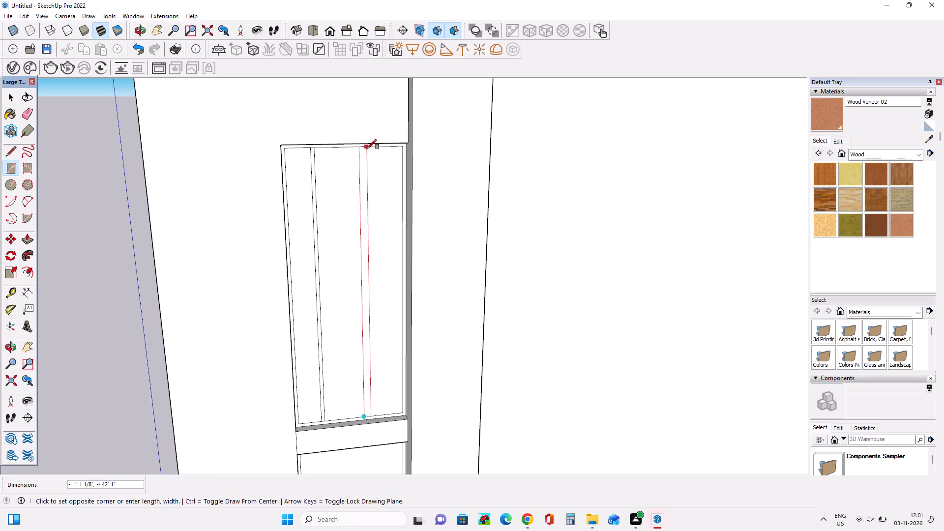
scroll(366, 149, up, 4)
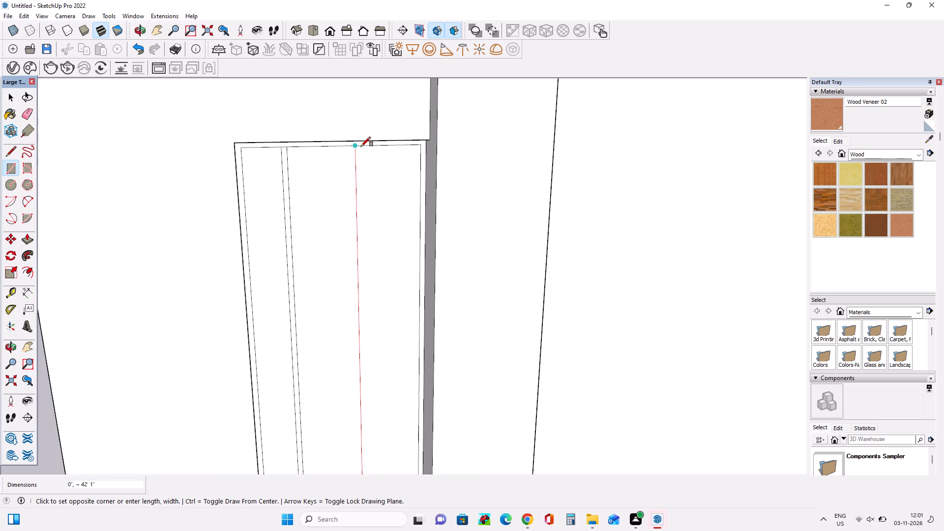
click(361, 147)
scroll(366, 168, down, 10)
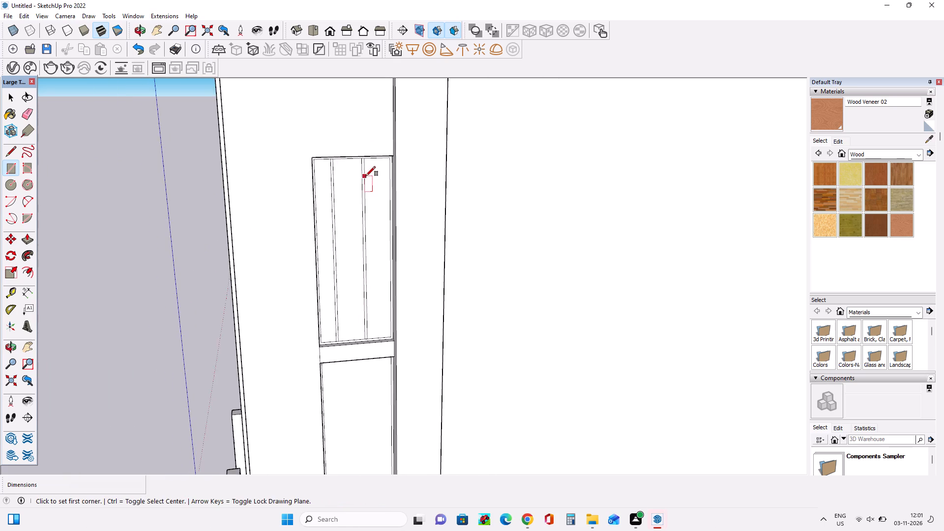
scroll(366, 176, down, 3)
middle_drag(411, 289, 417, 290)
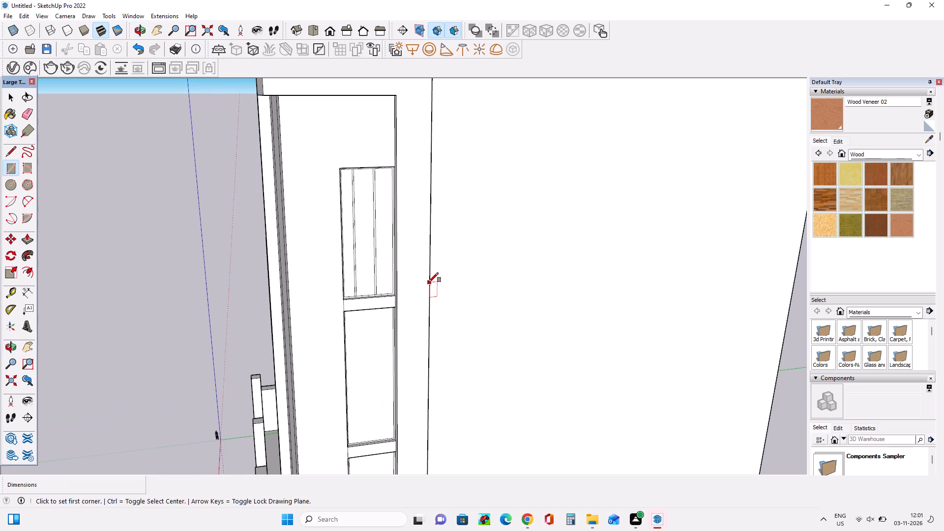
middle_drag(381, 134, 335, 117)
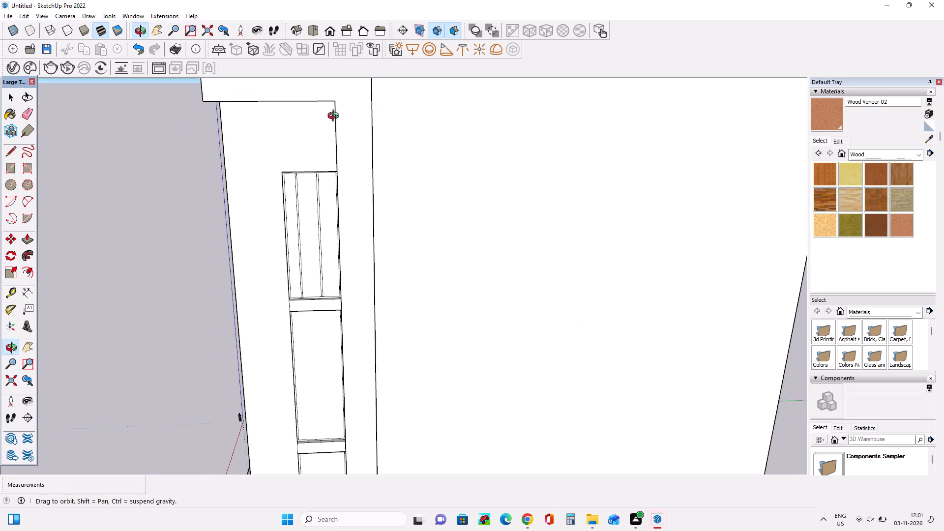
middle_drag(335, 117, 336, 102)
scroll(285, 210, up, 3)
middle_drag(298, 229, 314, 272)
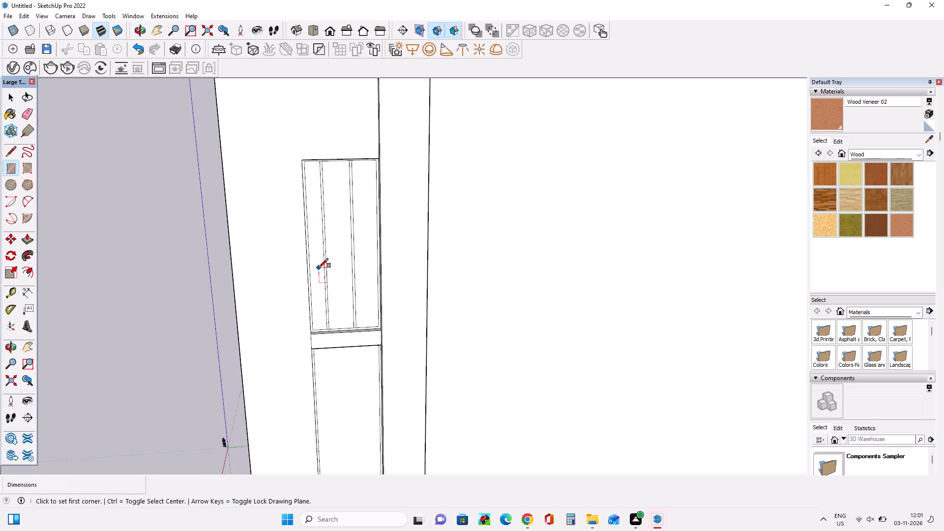
Draw a horizontal bar rectangle about 6" tall and 16' 6 5/8" wide across the upper part of the top side panel, inside its frame.
scroll(317, 264, up, 3)
middle_drag(317, 257, 256, 275)
scroll(275, 219, down, 9)
middle_drag(297, 207, 330, 155)
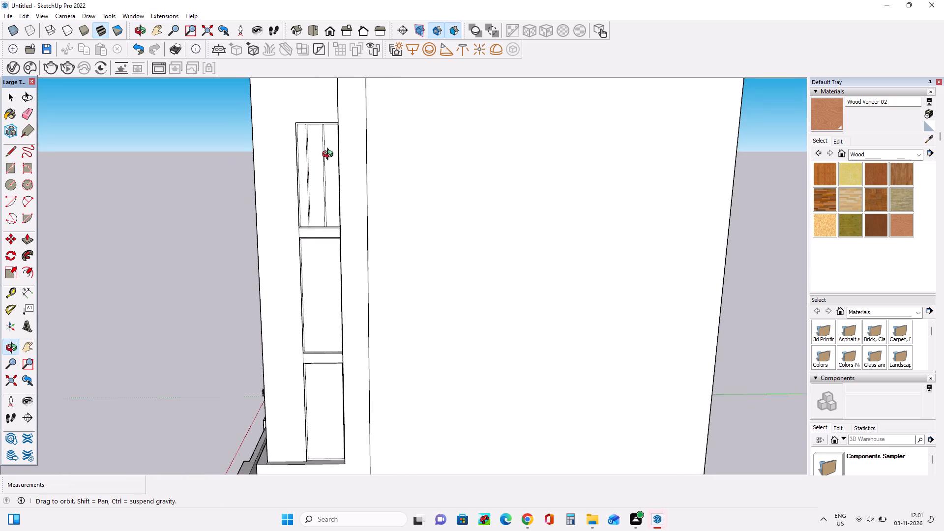
middle_drag(330, 155, 344, 188)
scroll(317, 200, up, 9)
middle_drag(317, 193, 258, 226)
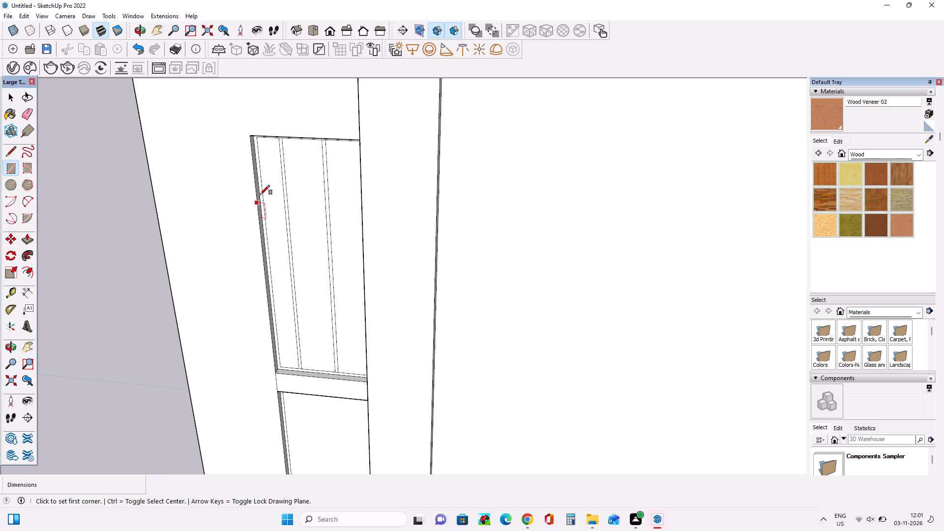
click(262, 195)
middle_drag(268, 215, 269, 215)
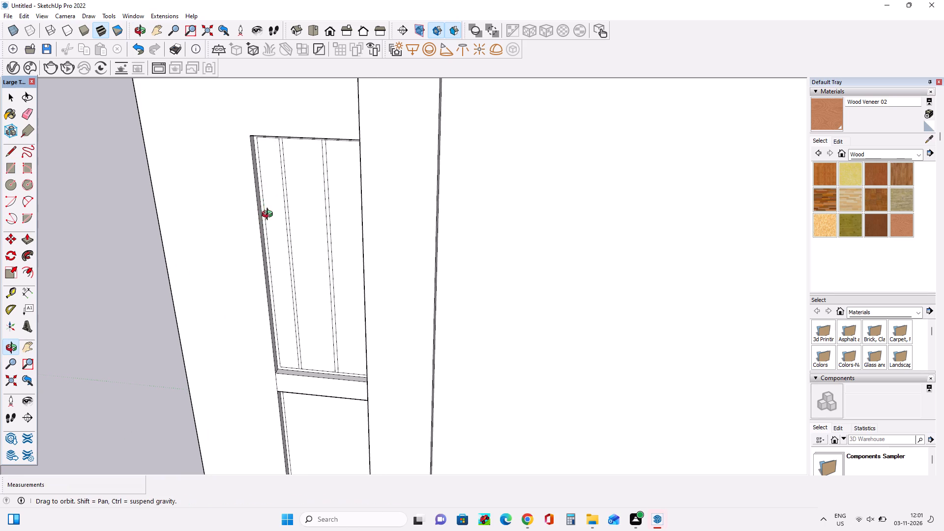
middle_drag(269, 215, 354, 202)
scroll(453, 208, up, 3)
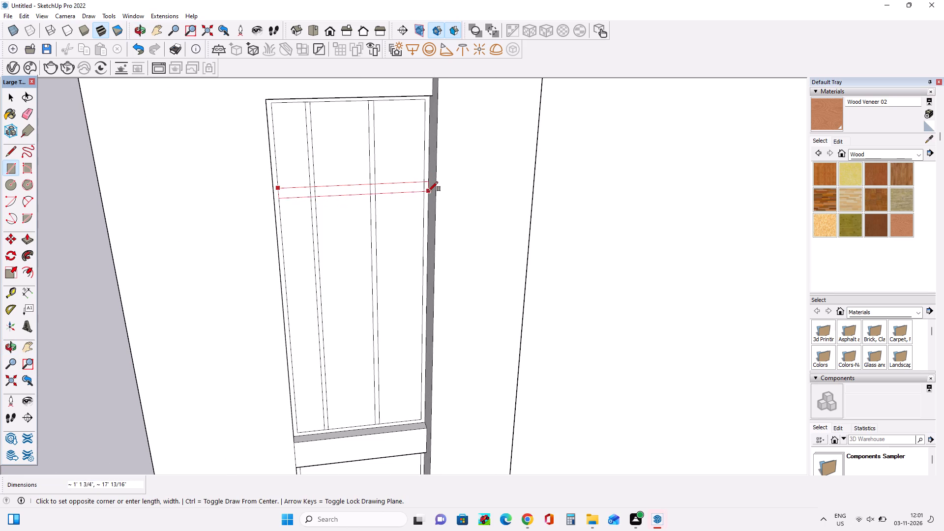
scroll(427, 191, up, 4)
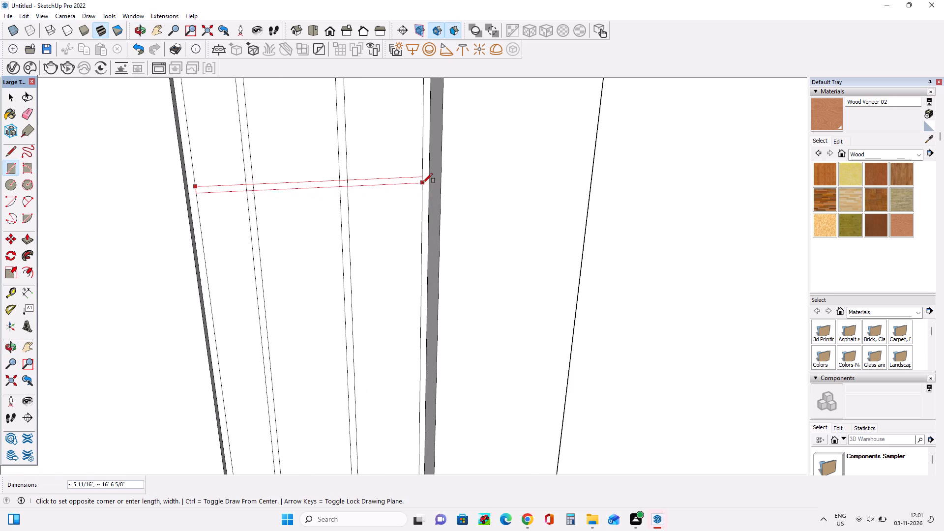
click(423, 183)
scroll(325, 187, down, 11)
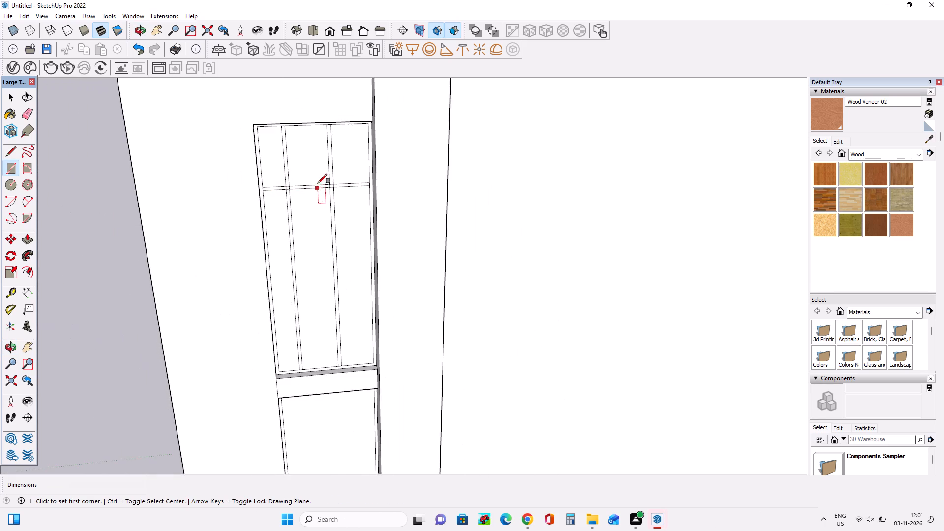
Compare the top side panel's bar layout with the window grid in the reference image.
scroll(318, 183, down, 8)
scroll(325, 223, down, 5)
middle_drag(336, 224, 536, 175)
scroll(90, 244, up, 4)
scroll(204, 231, up, 4)
middle_drag(204, 231, 193, 231)
scroll(112, 213, down, 5)
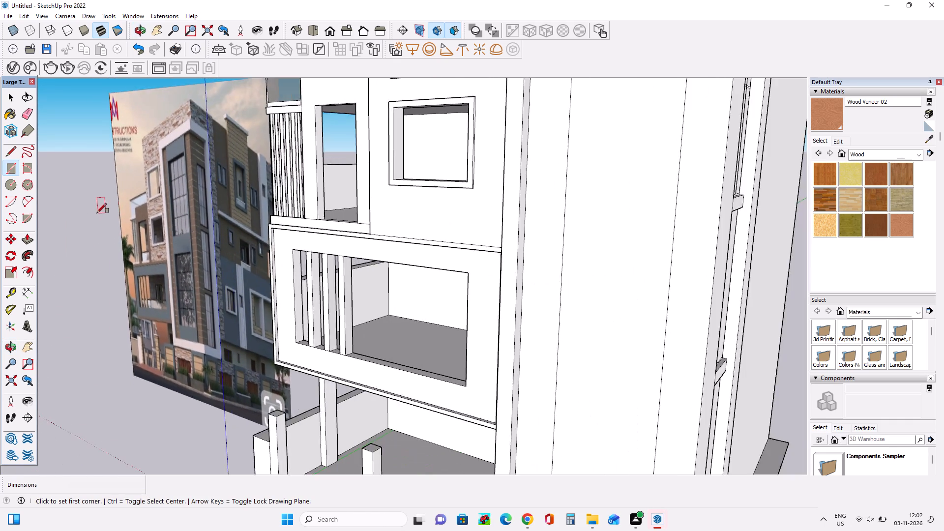
scroll(97, 213, down, 9)
middle_drag(247, 205, 240, 247)
Draw a second horizontal bar rectangle about 6" tall and 16' 6 5/8" wide across the lower part of the top side panel.
scroll(319, 239, up, 7)
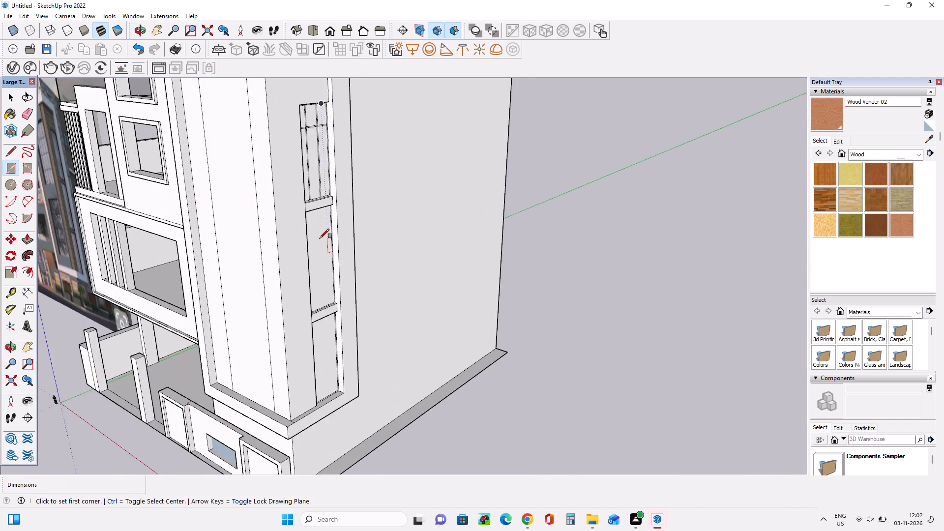
middle_drag(316, 238, 244, 256)
scroll(275, 169, up, 3)
middle_drag(268, 175, 156, 223)
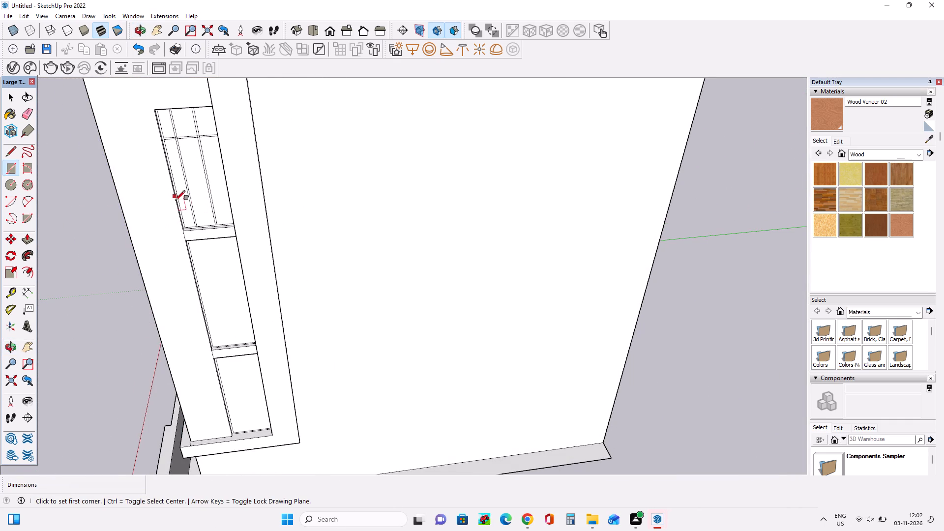
scroll(183, 206, up, 3)
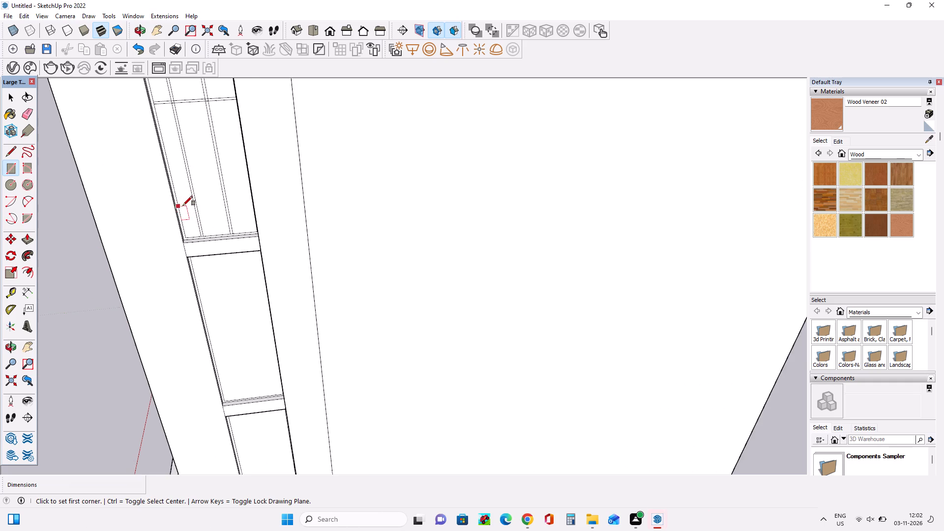
scroll(183, 206, up, 5)
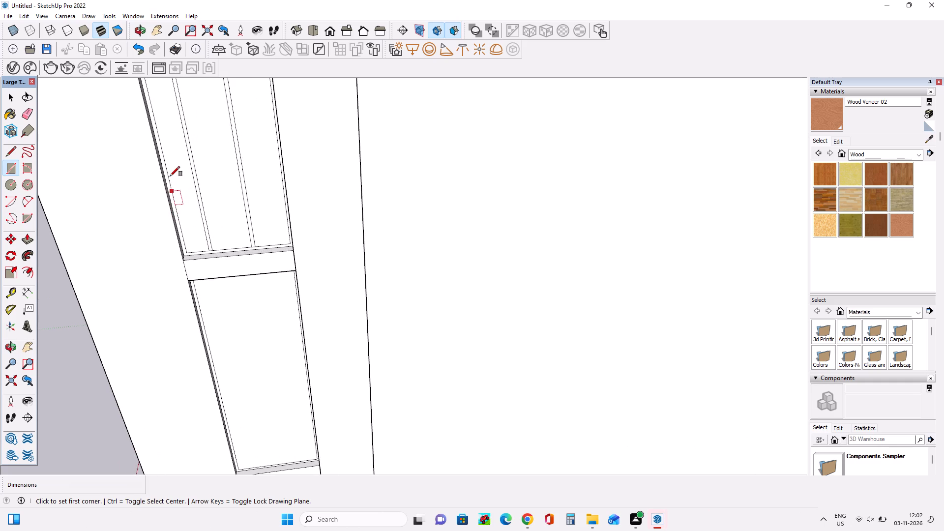
click(165, 164)
middle_drag(202, 187, 252, 183)
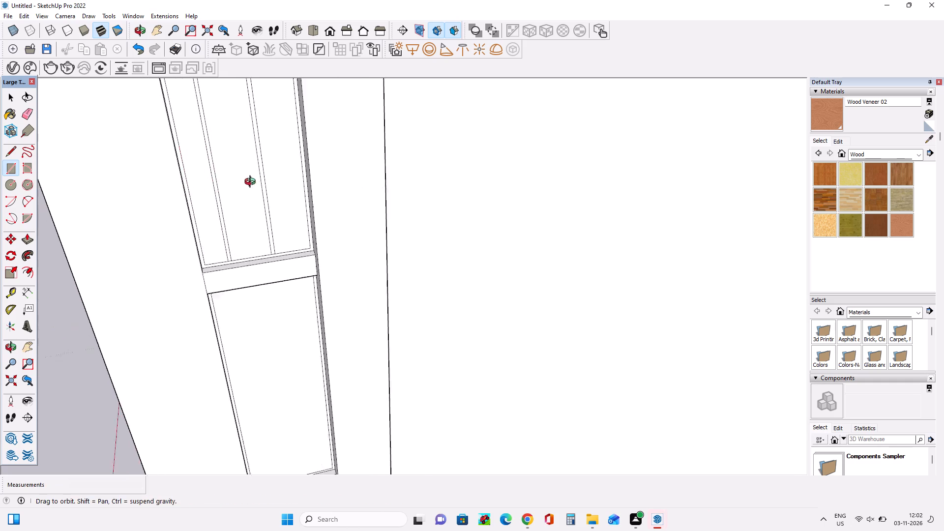
middle_drag(252, 183, 298, 182)
scroll(298, 182, down, 4)
scroll(332, 177, up, 3)
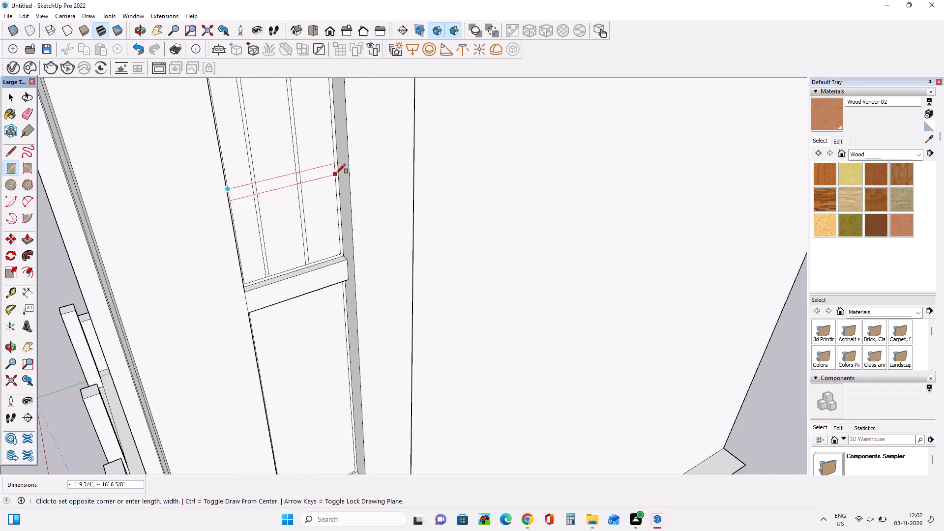
scroll(335, 171, up, 4)
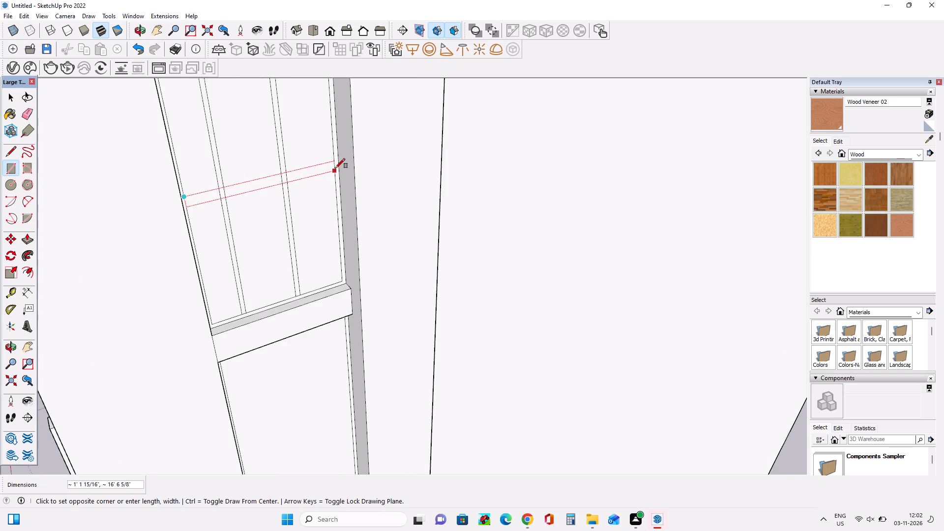
scroll(335, 168, up, 3)
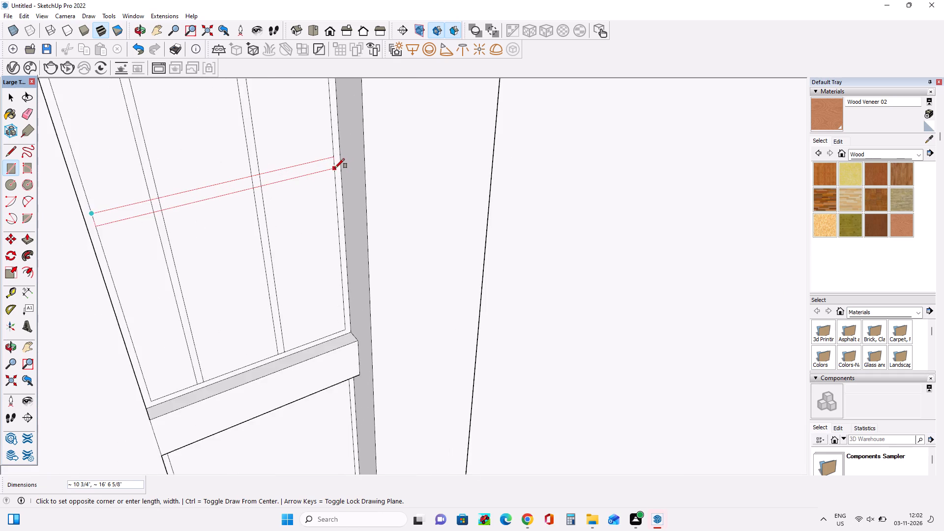
scroll(335, 168, up, 2)
click(333, 162)
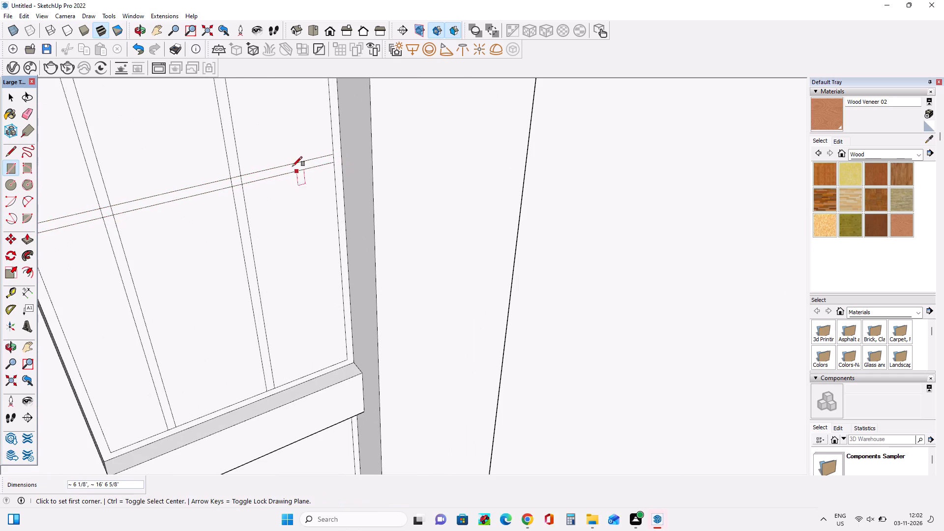
Examine the bar grid in the top side panel alongside the framed middle and bottom panels.
scroll(293, 165, down, 20)
scroll(293, 165, down, 7)
middle_drag(289, 226, 304, 153)
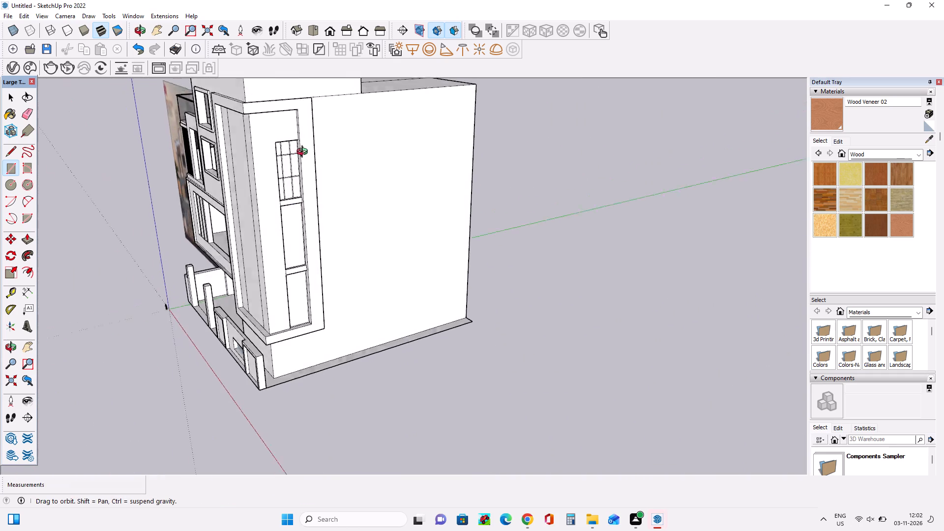
middle_drag(304, 153, 305, 149)
scroll(295, 154, up, 4)
middle_drag(312, 201, 221, 206)
scroll(258, 162, up, 6)
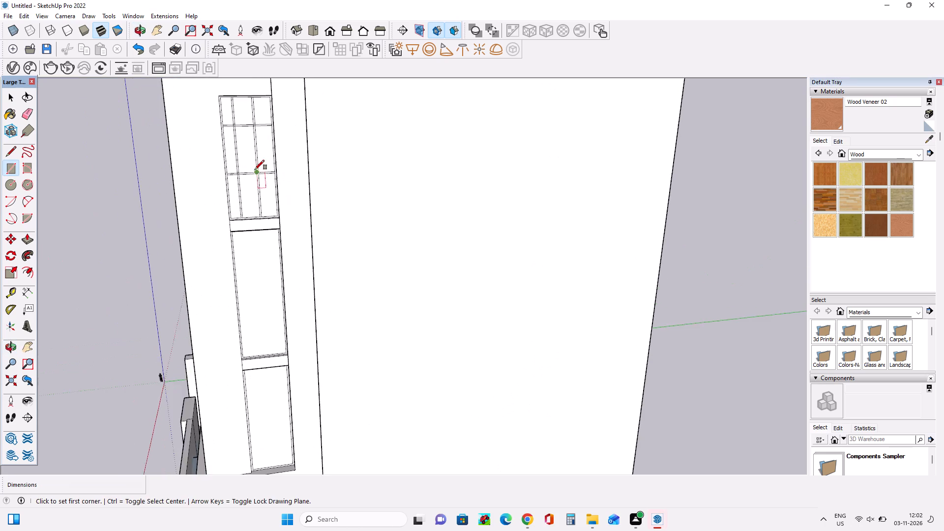
scroll(255, 170, up, 1)
middle_drag(256, 177, 260, 200)
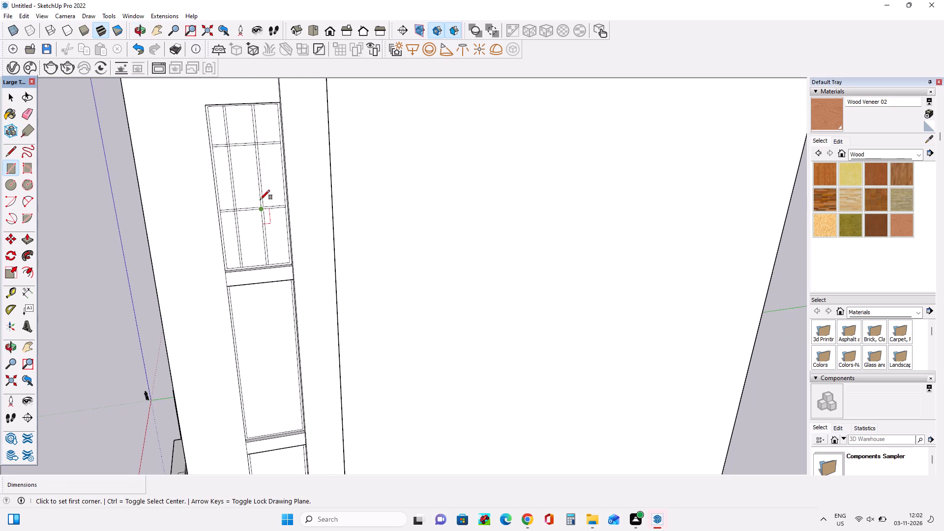
middle_drag(246, 158, 274, 146)
scroll(274, 146, down, 10)
middle_drag(322, 331, 291, 301)
scroll(245, 151, up, 7)
middle_drag(280, 223, 266, 235)
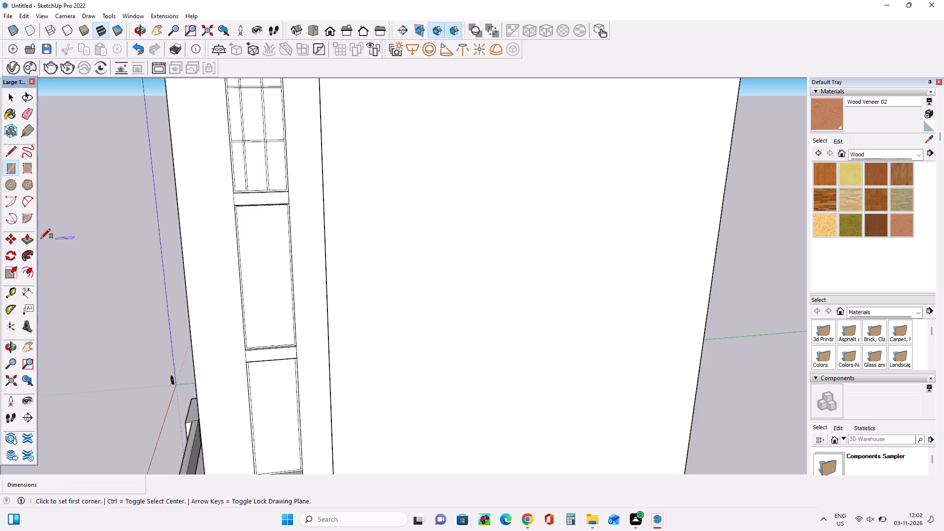
Dismiss the low-battery notice covering the model.
click(27, 272)
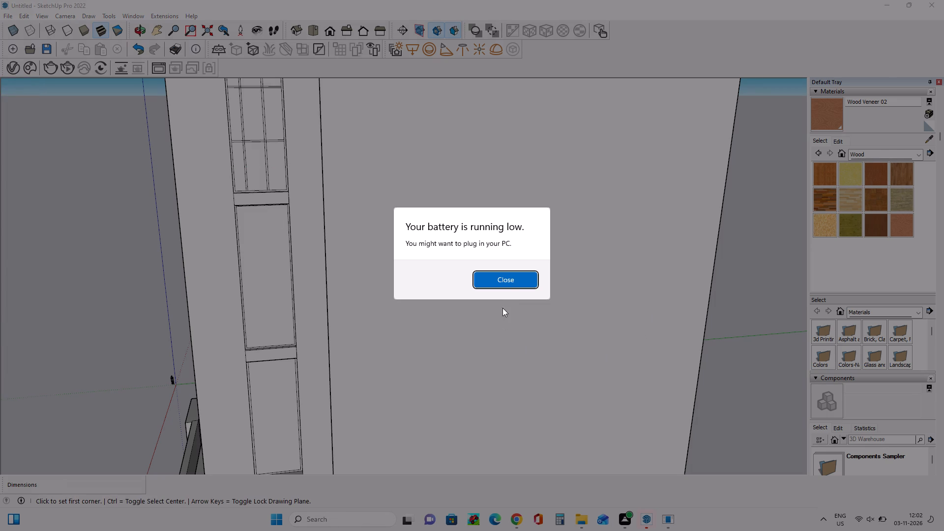
click(501, 280)
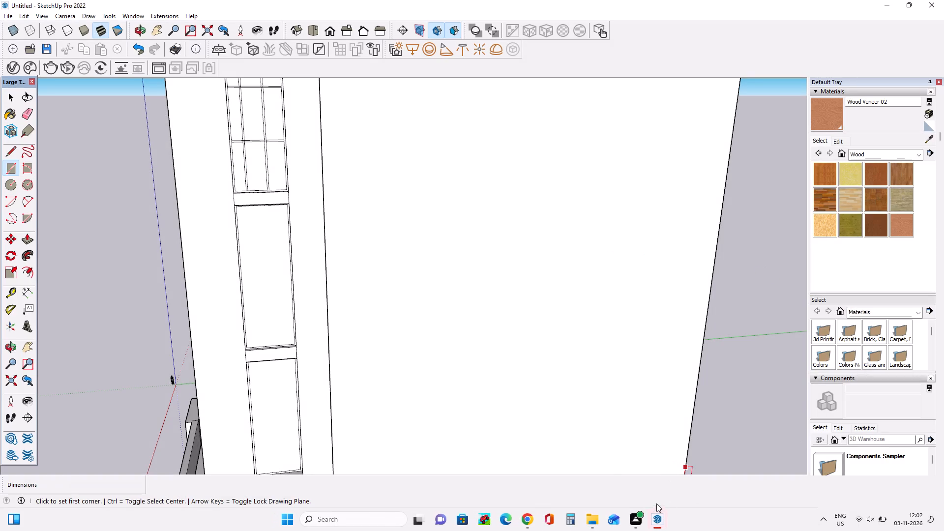
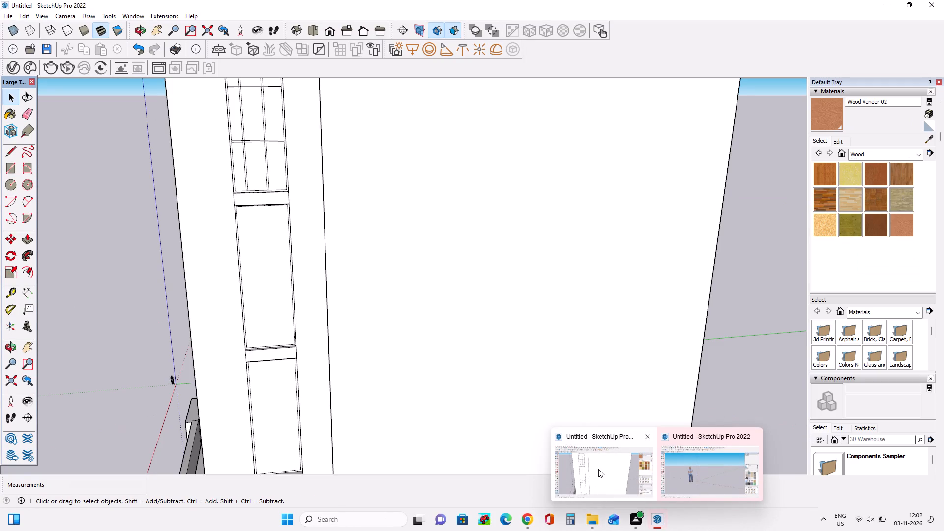
Close the second, empty SketchUp window and keep the building model open.
click(609, 450)
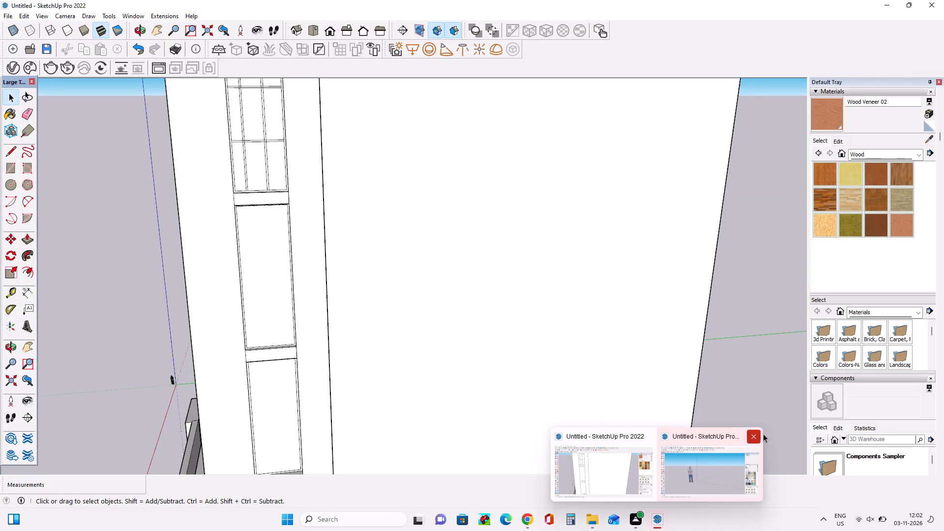
click(757, 436)
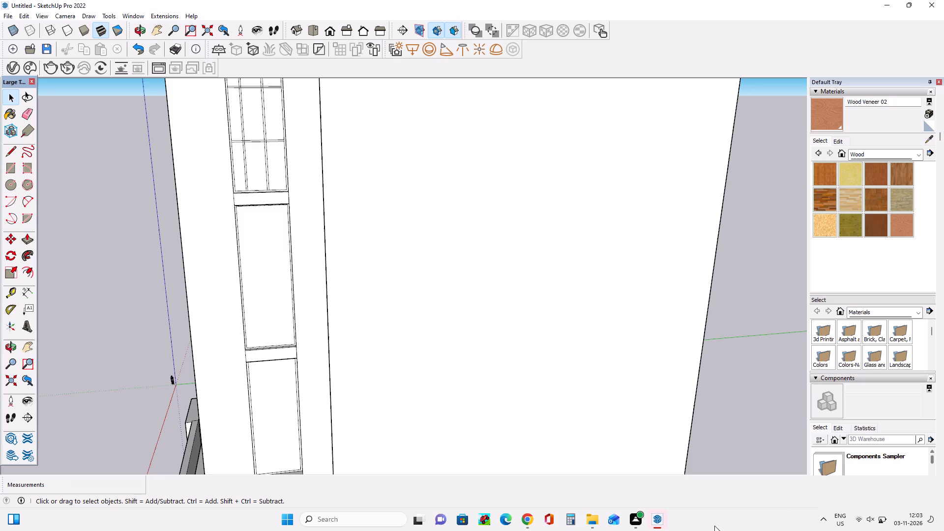
Look over the building's front and side elevations alongside the reference image.
scroll(519, 382, down, 3)
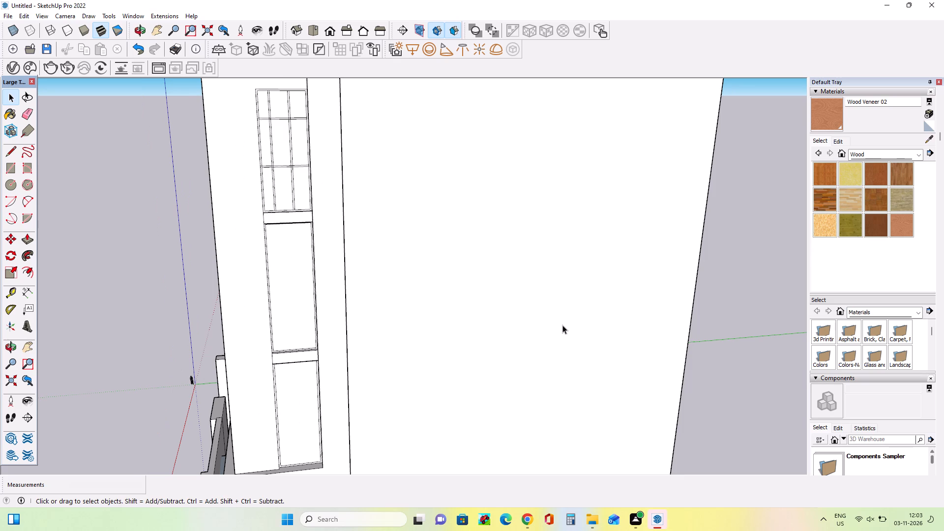
middle_drag(335, 306, 326, 337)
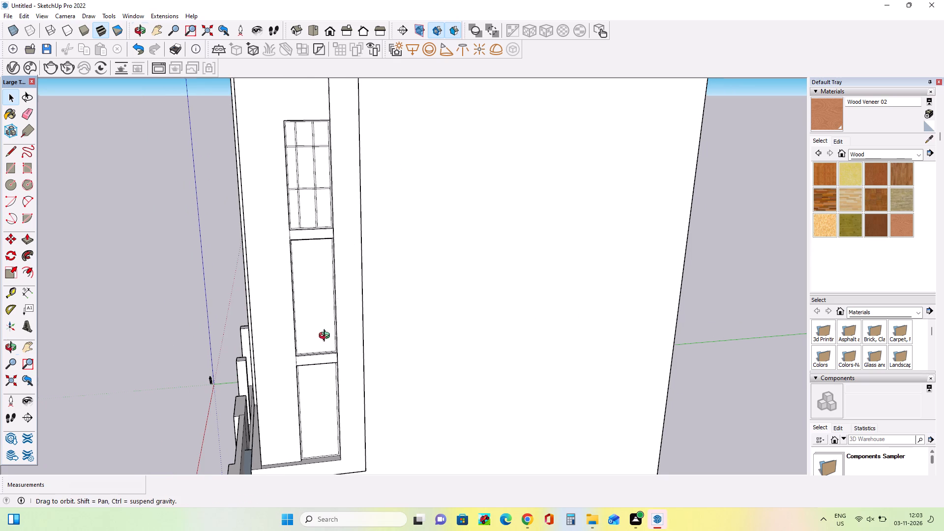
middle_drag(326, 337, 365, 334)
scroll(366, 334, down, 3)
middle_drag(354, 303, 547, 209)
scroll(544, 176, down, 1)
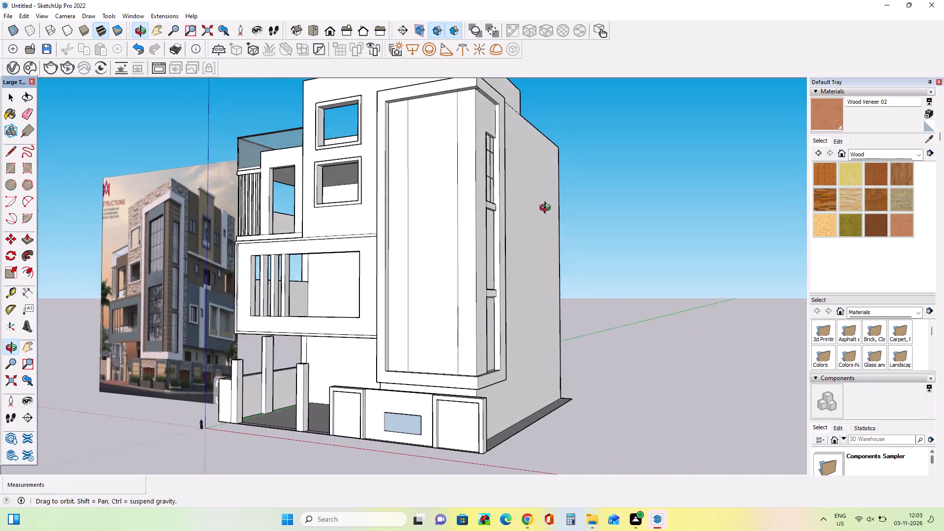
middle_drag(547, 209, 572, 256)
middle_drag(468, 245, 488, 247)
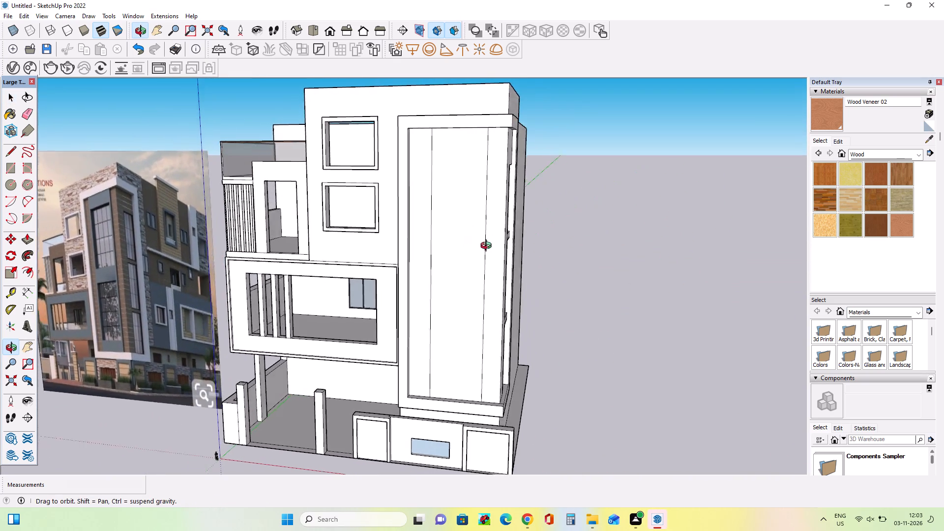
middle_drag(488, 247, 437, 254)
scroll(466, 229, up, 1)
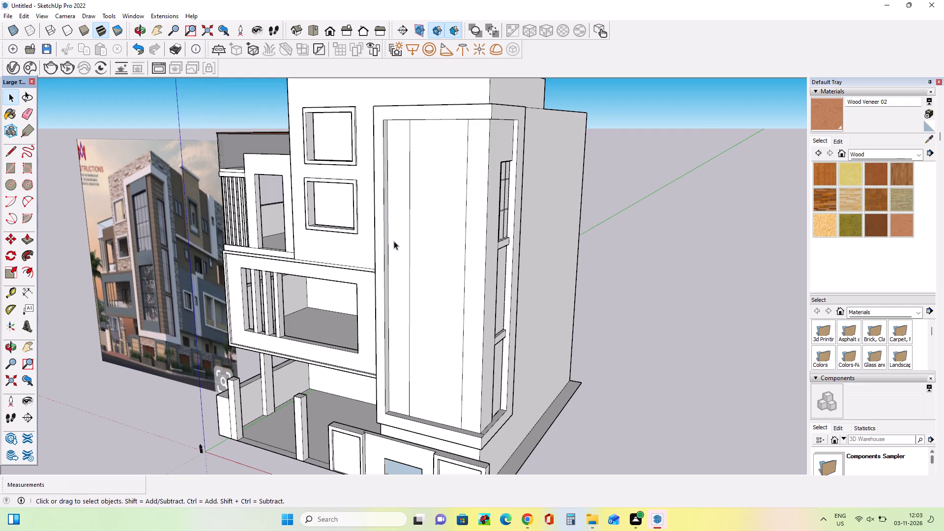
middle_drag(368, 247, 334, 266)
Erase the left vertical mullion's lines in the top and middle rows of the upper side window, including across the upper crossbar.
middle_drag(503, 265, 352, 205)
scroll(403, 261, up, 3)
middle_drag(437, 274, 404, 265)
scroll(389, 214, up, 3)
middle_drag(388, 215, 375, 284)
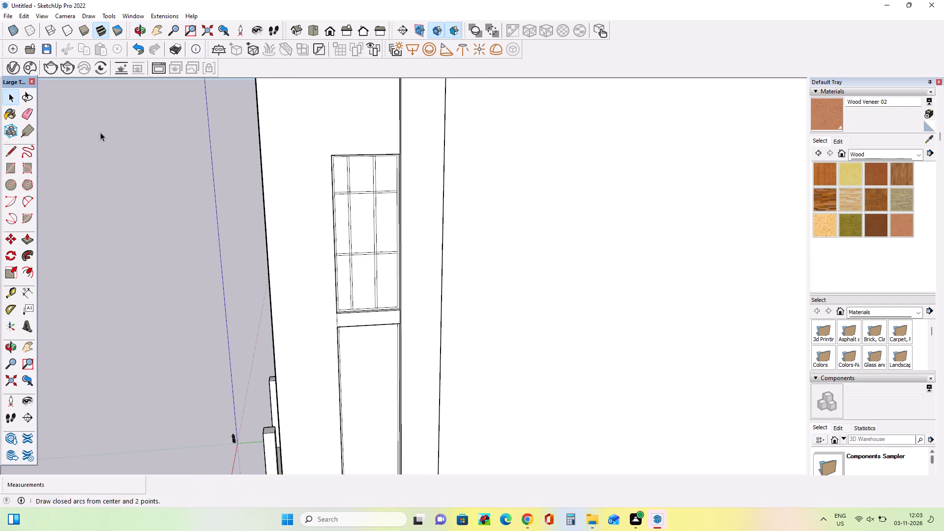
click(25, 116)
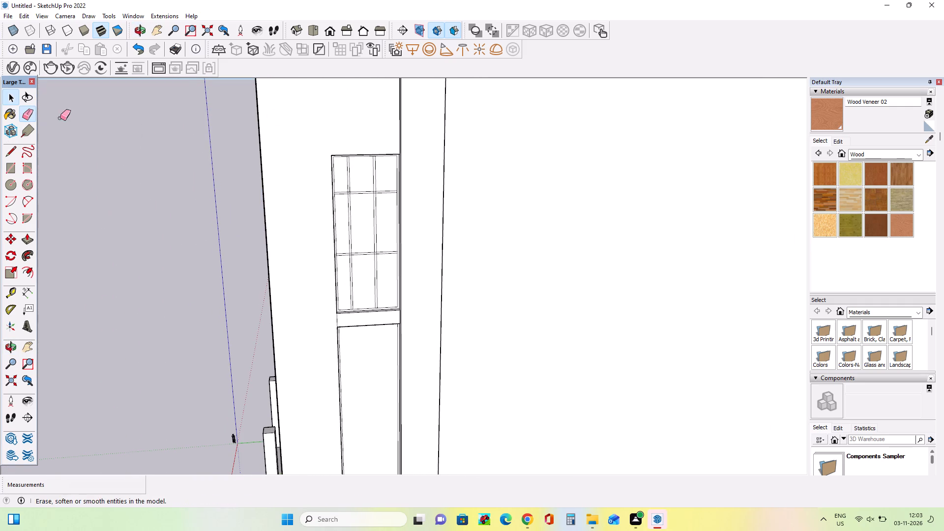
scroll(355, 164, up, 3)
drag(347, 181, 352, 181)
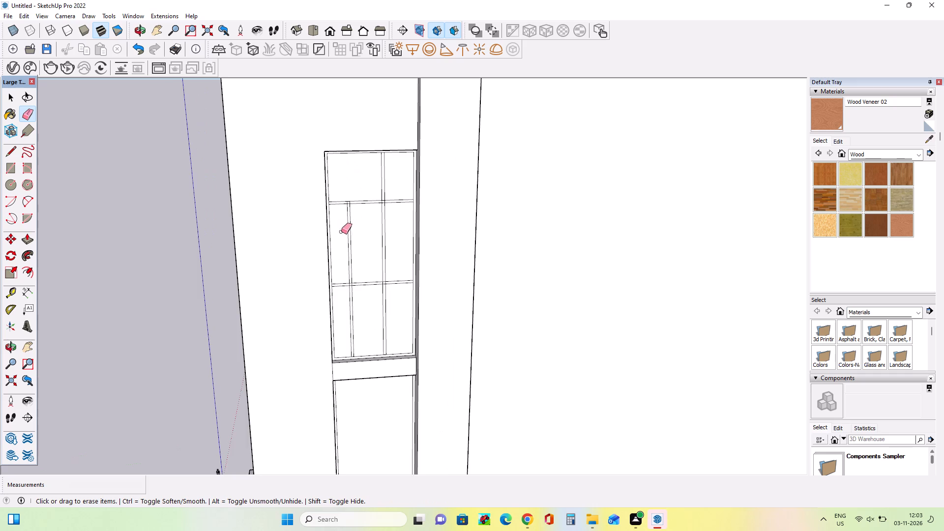
scroll(341, 232, up, 3)
drag(351, 227, 375, 236)
scroll(347, 205, up, 12)
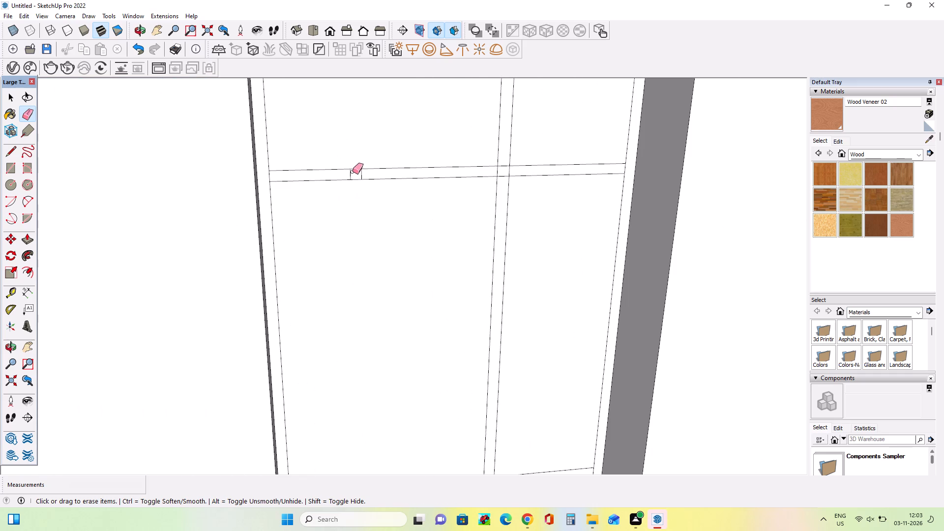
drag(350, 173, 366, 173)
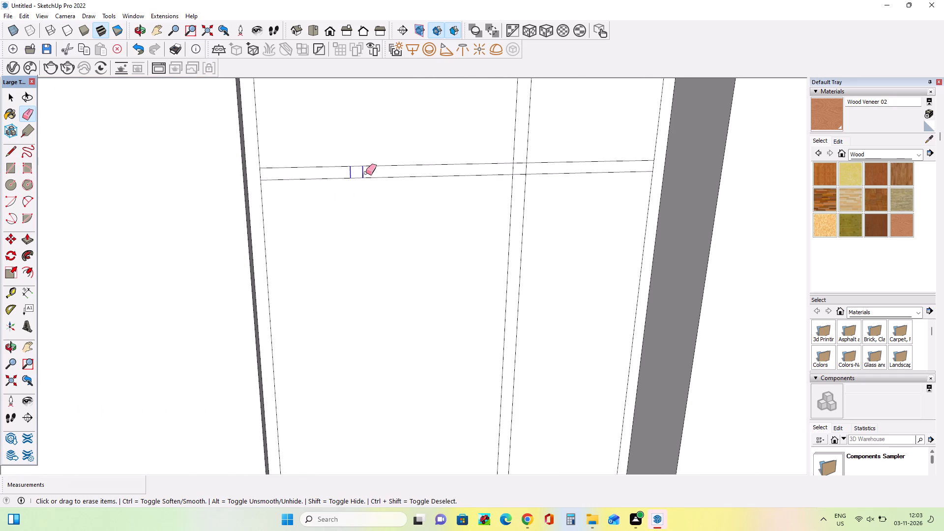
drag(366, 173, 369, 173)
scroll(345, 199, down, 12)
middle_click(359, 227)
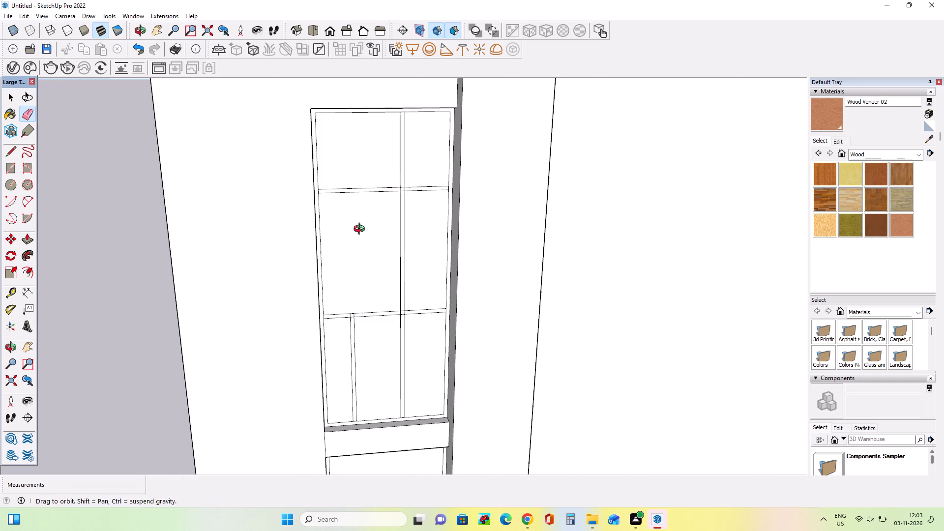
Draw a full-height mullion rectangle, about 6 3/16" by 42' 1", in the upper side window, just right of the leftover bottom-row mullion.
click(10, 166)
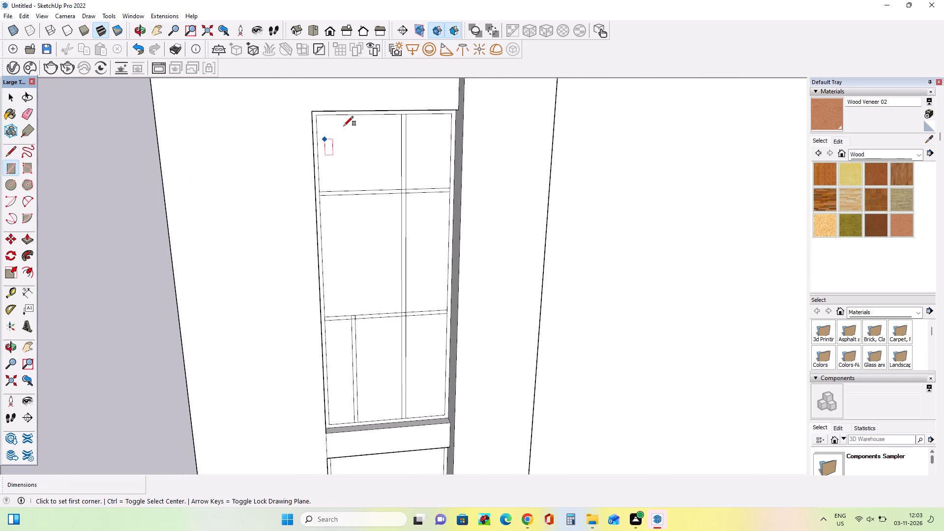
click(367, 422)
scroll(350, 234, down, 8)
scroll(354, 184, up, 2)
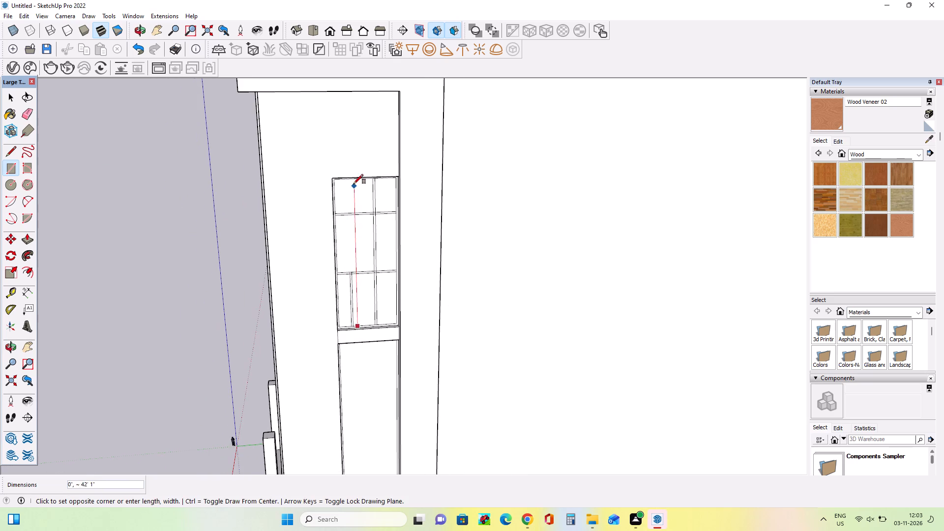
scroll(354, 184, up, 10)
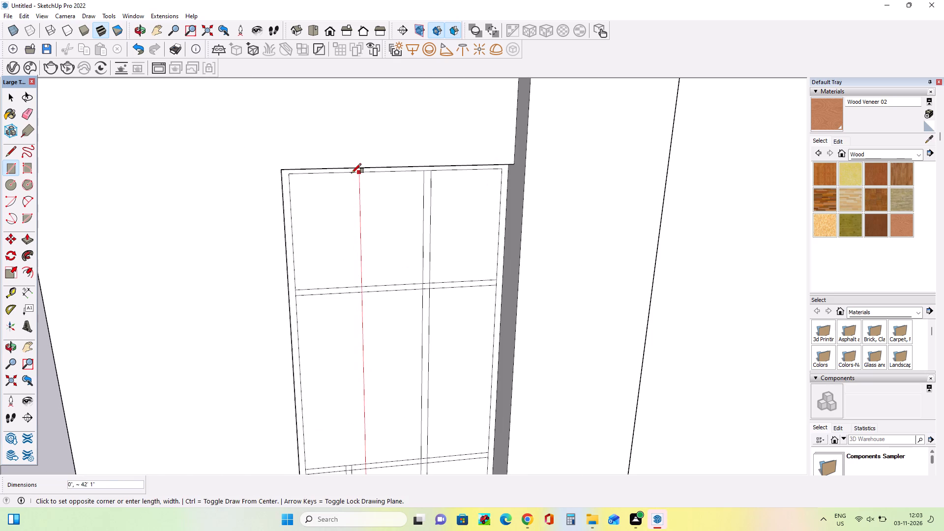
scroll(350, 173, up, 5)
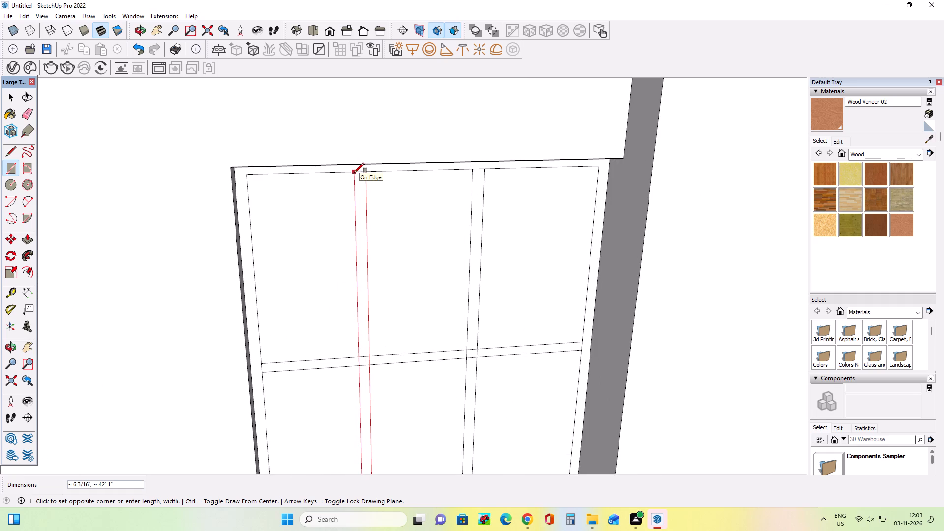
click(354, 173)
scroll(360, 177, down, 12)
scroll(361, 178, up, 1)
scroll(361, 178, down, 5)
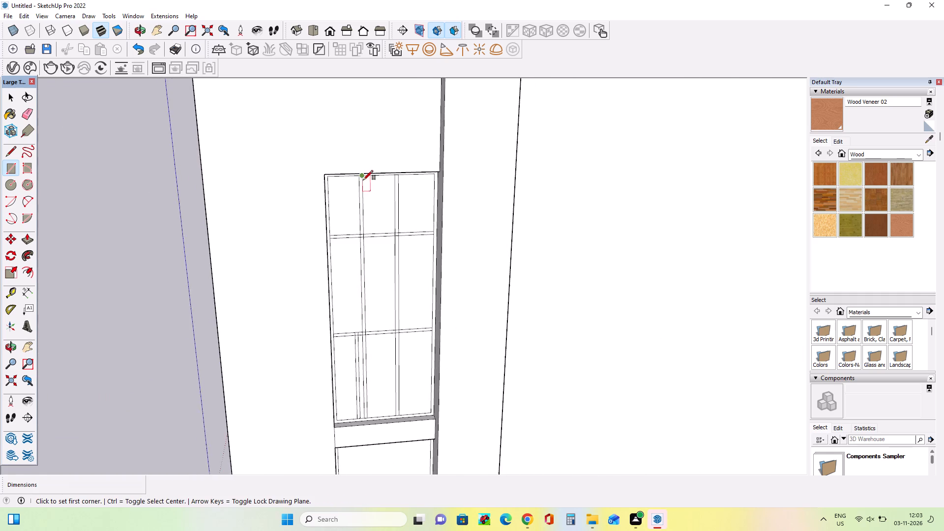
scroll(363, 180, down, 2)
scroll(385, 335, up, 5)
Erase the old mullion's remaining lines in the window's bottom row and across the lower crossbar.
middle_drag(379, 335, 412, 344)
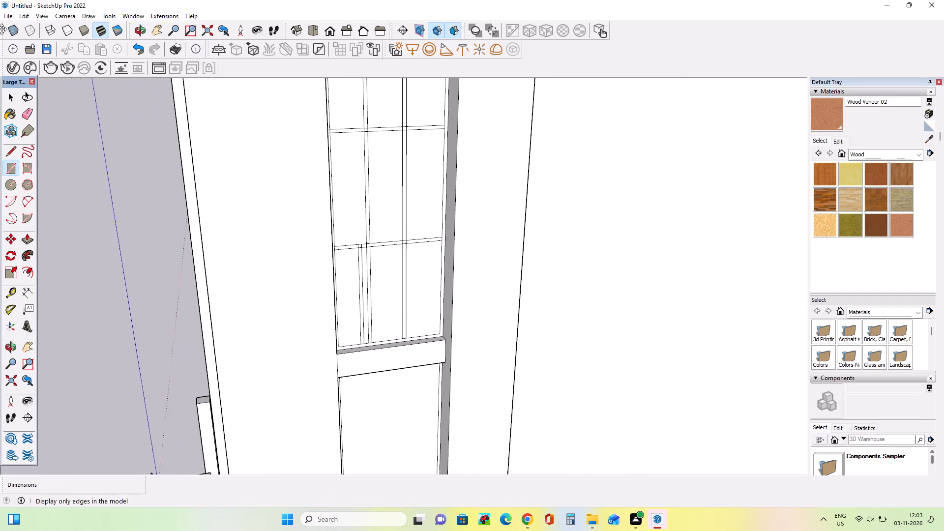
click(25, 108)
scroll(398, 220, up, 10)
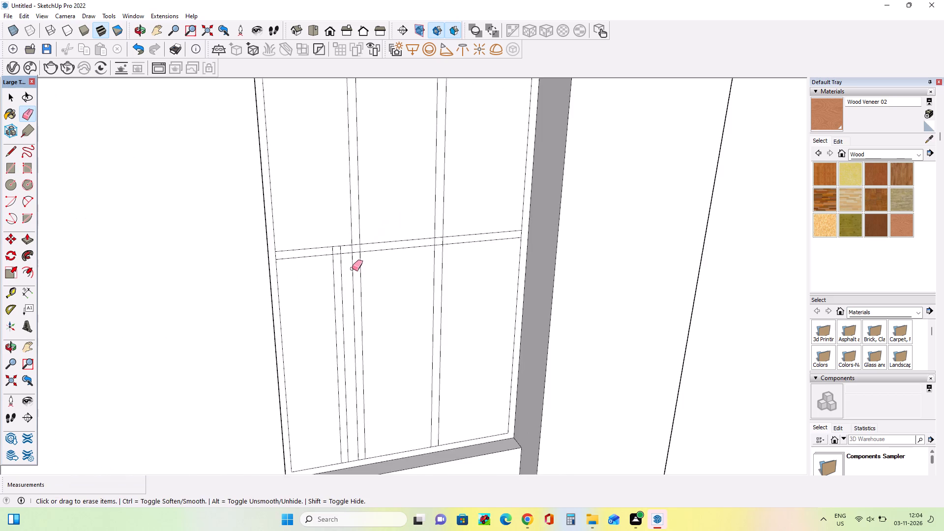
scroll(352, 268, up, 7)
drag(307, 235, 329, 234)
drag(295, 300, 310, 300)
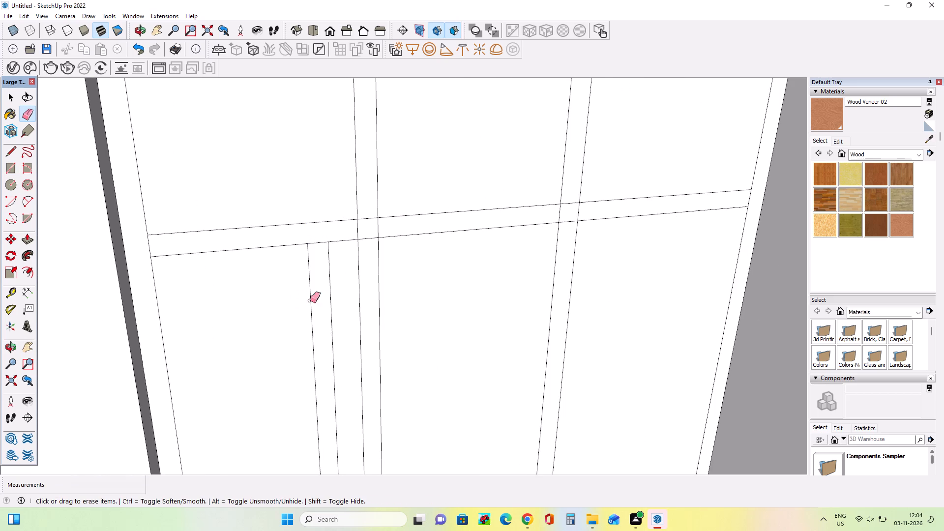
drag(310, 300, 334, 300)
scroll(312, 244, down, 17)
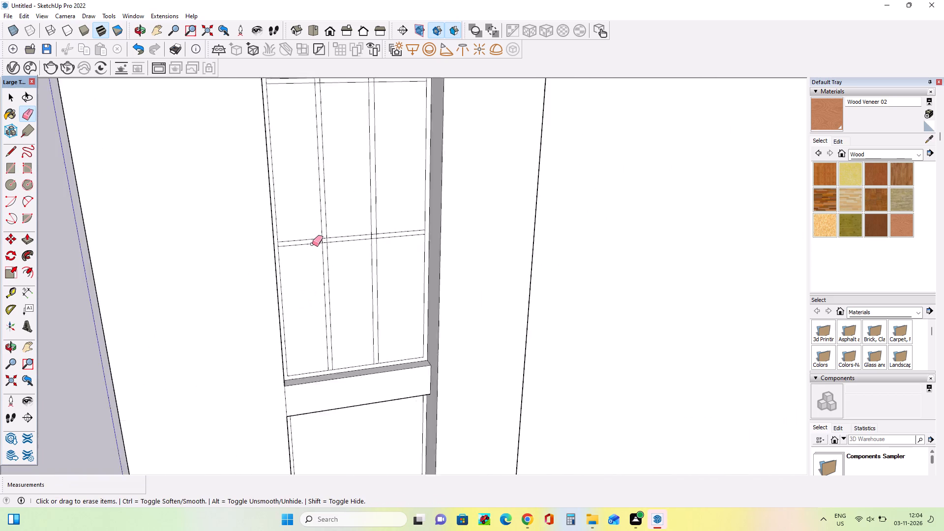
Examine the upper side window's revised pane divisions from different angles.
scroll(312, 244, down, 1)
middle_drag(350, 289, 350, 346)
scroll(335, 286, down, 4)
middle_drag(401, 304, 387, 328)
scroll(391, 320, down, 4)
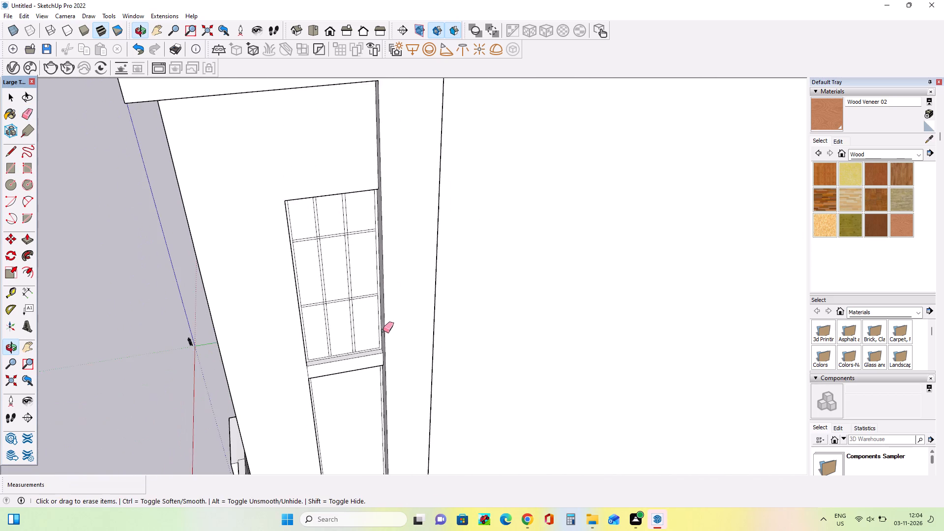
scroll(378, 319, down, 5)
middle_drag(386, 291, 399, 196)
scroll(347, 98, up, 4)
middle_drag(348, 168, 296, 206)
scroll(350, 237, up, 5)
middle_drag(350, 248, 412, 207)
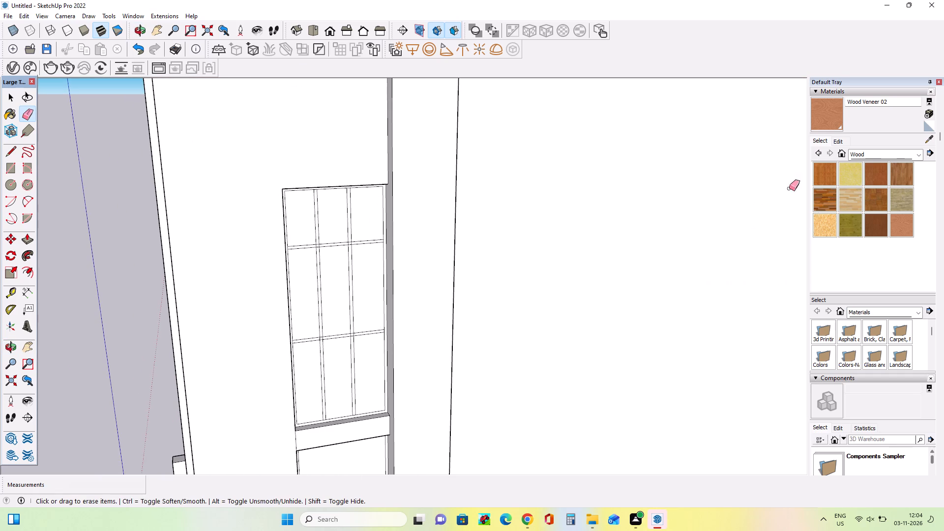
Paint the window's outer frame, lower crossbar, and middle- and bottom-row mullions with Asphalt New from the Asphalt and Concrete collection.
click(857, 152)
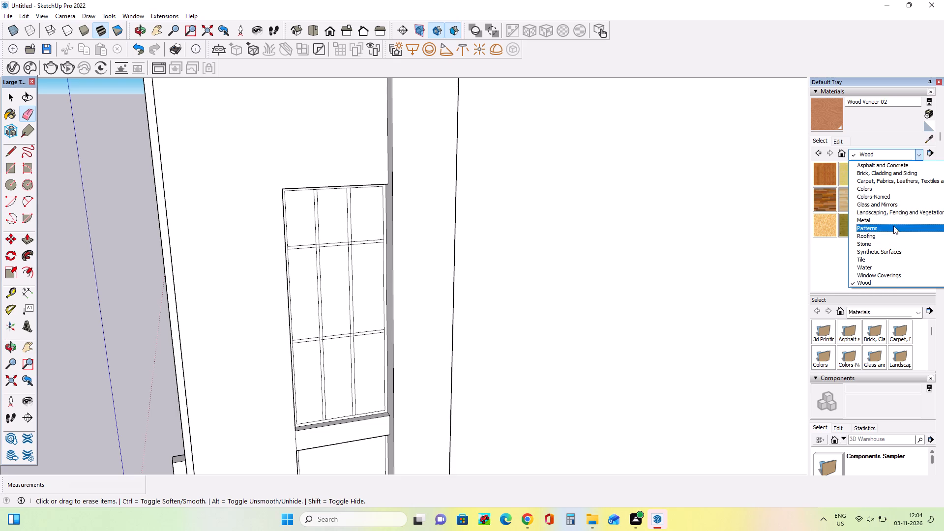
click(873, 165)
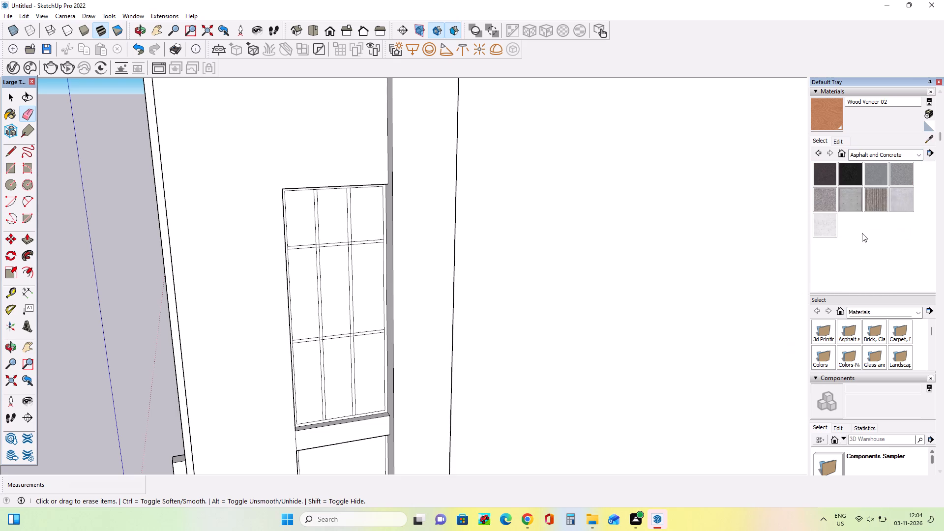
click(826, 177)
scroll(320, 313, up, 9)
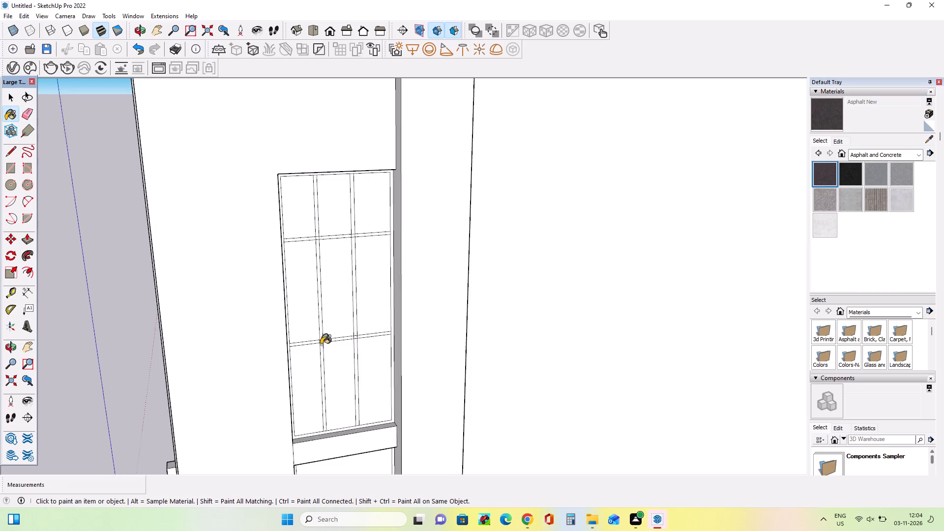
scroll(321, 345, up, 7)
click(311, 340)
click(329, 341)
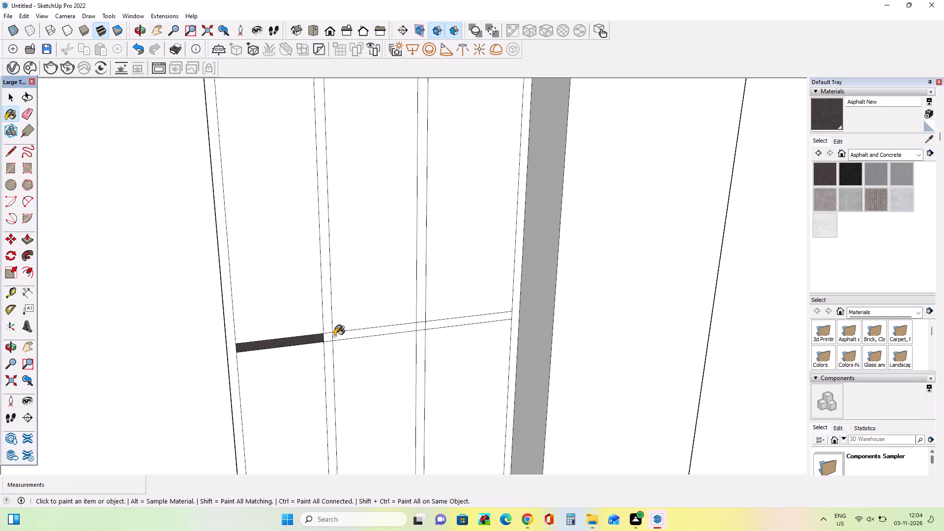
click(335, 336)
click(326, 337)
click(330, 325)
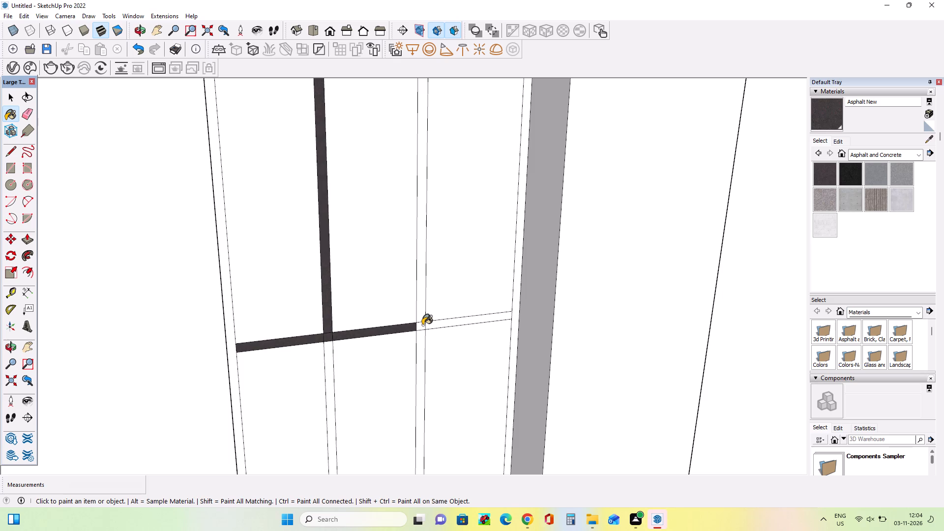
click(422, 325)
click(422, 318)
click(432, 326)
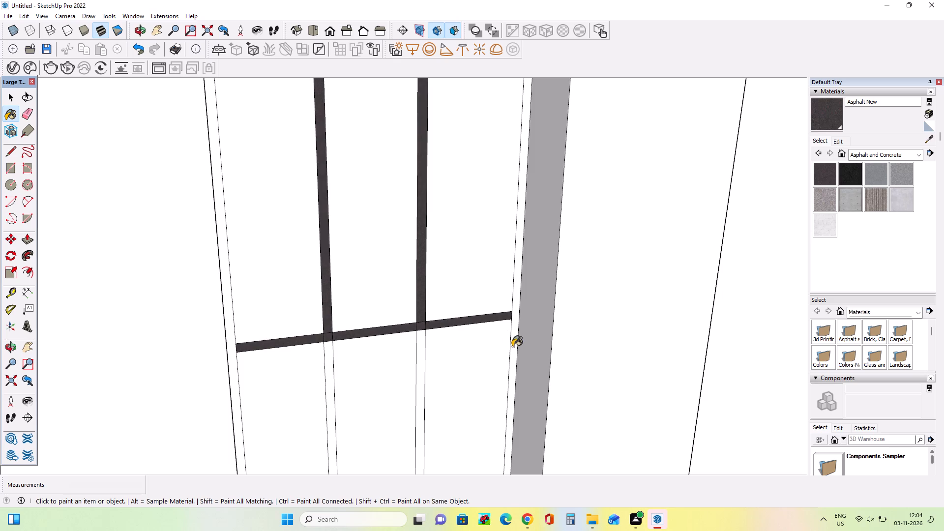
click(512, 347)
click(423, 367)
click(330, 378)
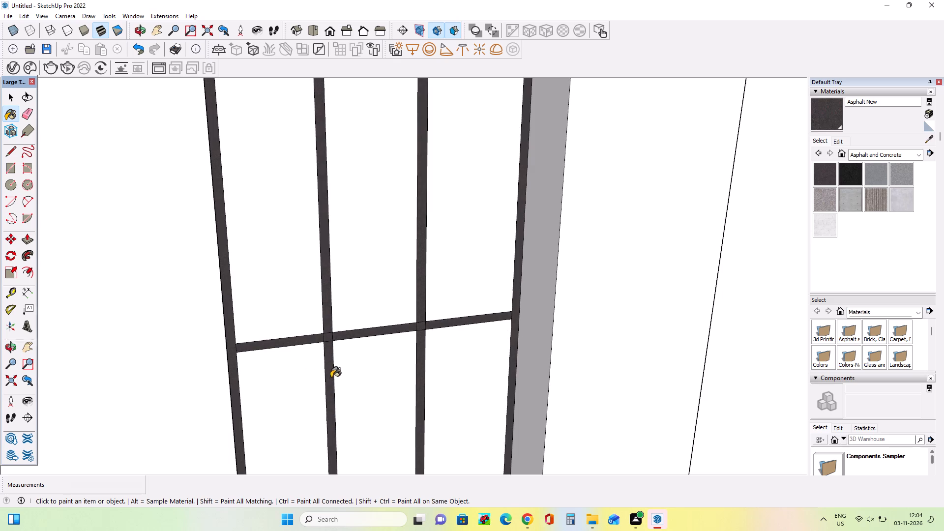
Paint the upper crossbar and the top-row mullions of the same window with Asphalt New.
scroll(356, 416, down, 9)
scroll(344, 191, up, 7)
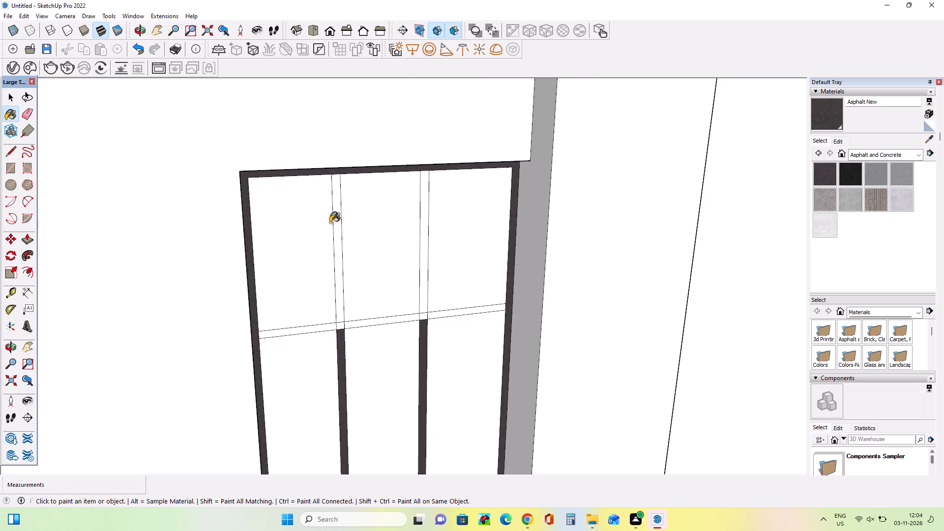
click(337, 225)
scroll(333, 335, up, 7)
click(346, 314)
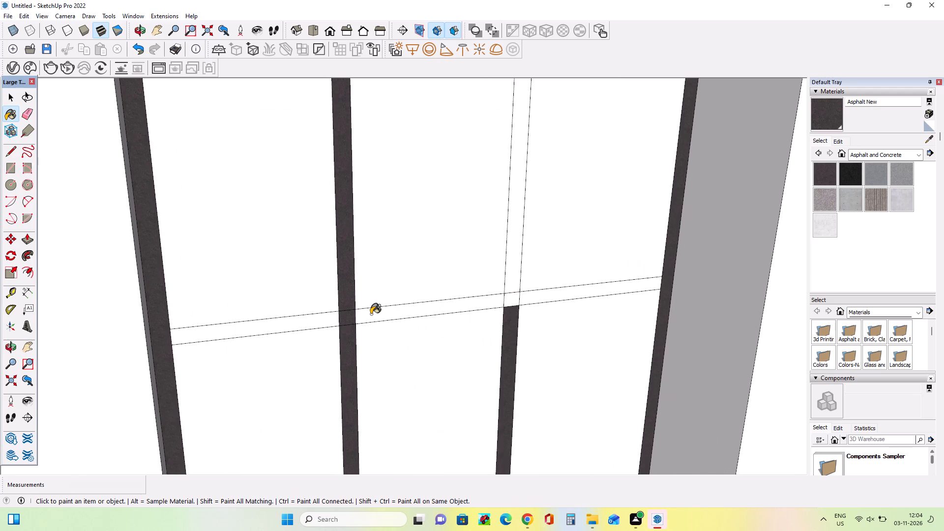
click(371, 314)
click(309, 319)
click(516, 286)
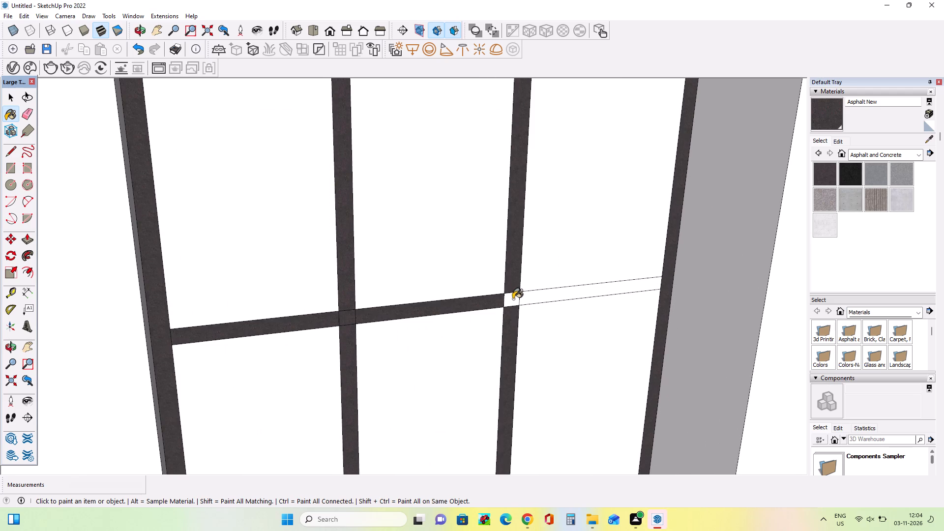
click(513, 299)
click(531, 299)
scroll(495, 266, down, 18)
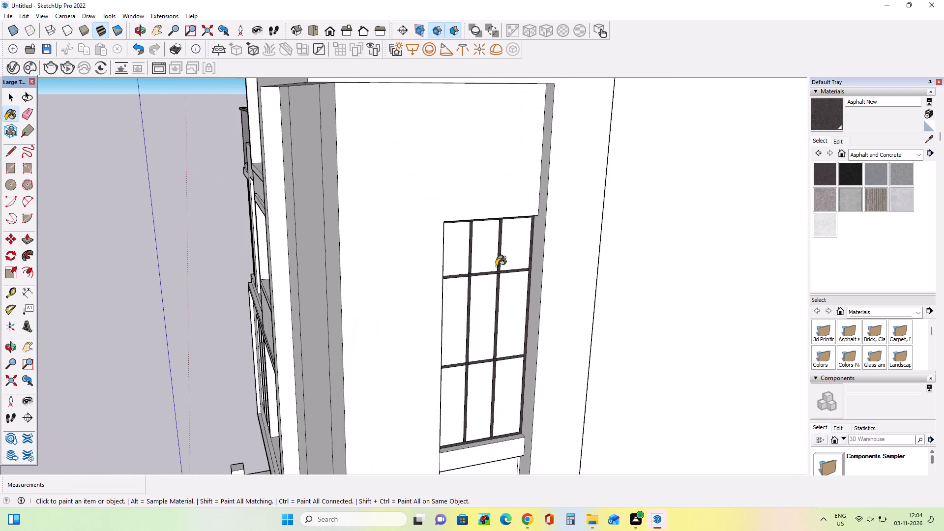
Paint all nine panes of the upper side window with Translucent Glass Gray from the Glass and Mirrors collection.
scroll(496, 266, down, 5)
middle_drag(513, 371, 434, 341)
click(898, 157)
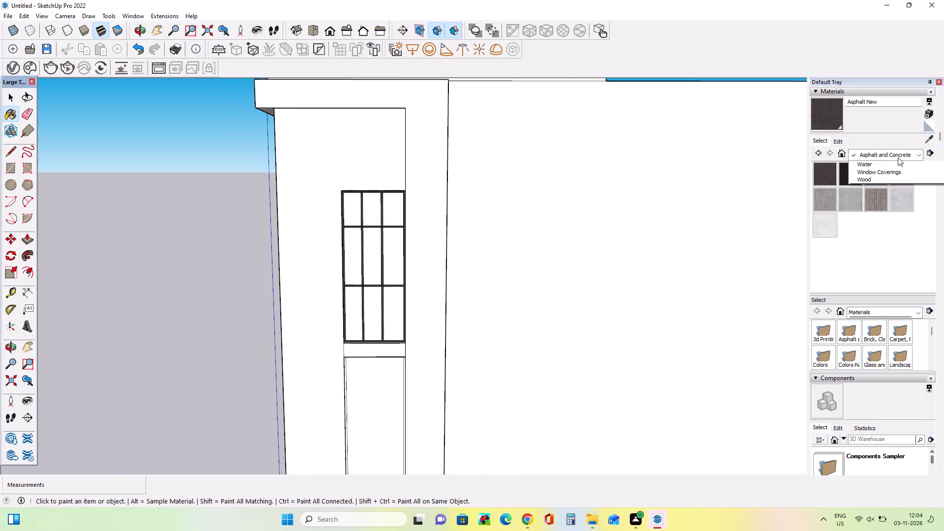
click(898, 202)
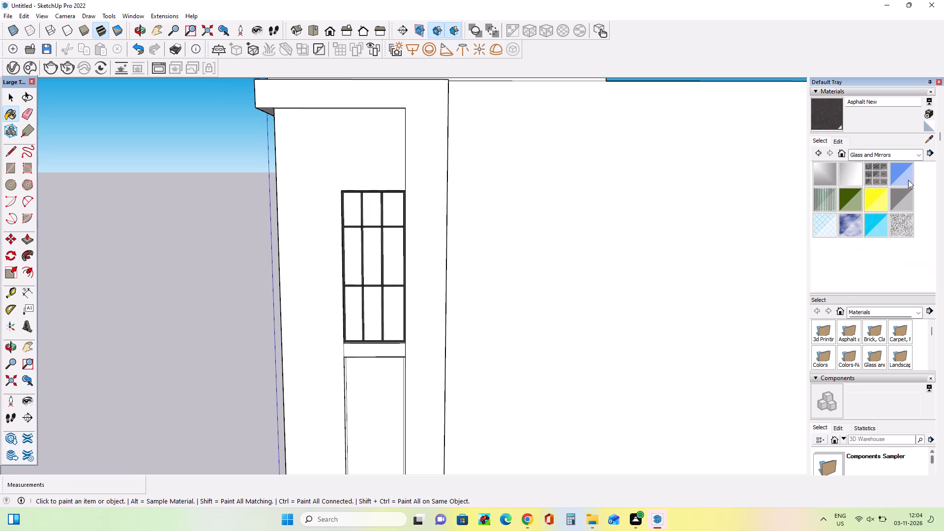
click(901, 203)
scroll(333, 259, up, 5)
click(360, 177)
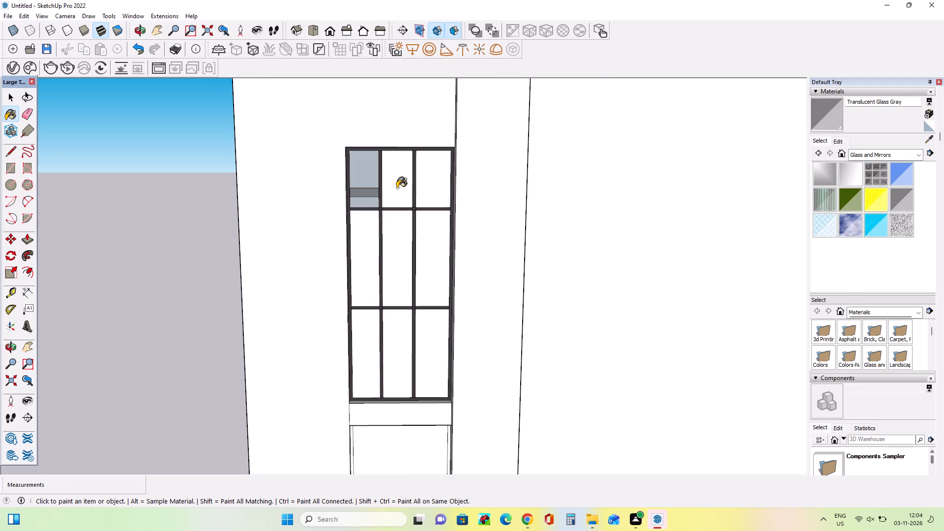
click(398, 189)
click(425, 194)
click(425, 251)
click(396, 253)
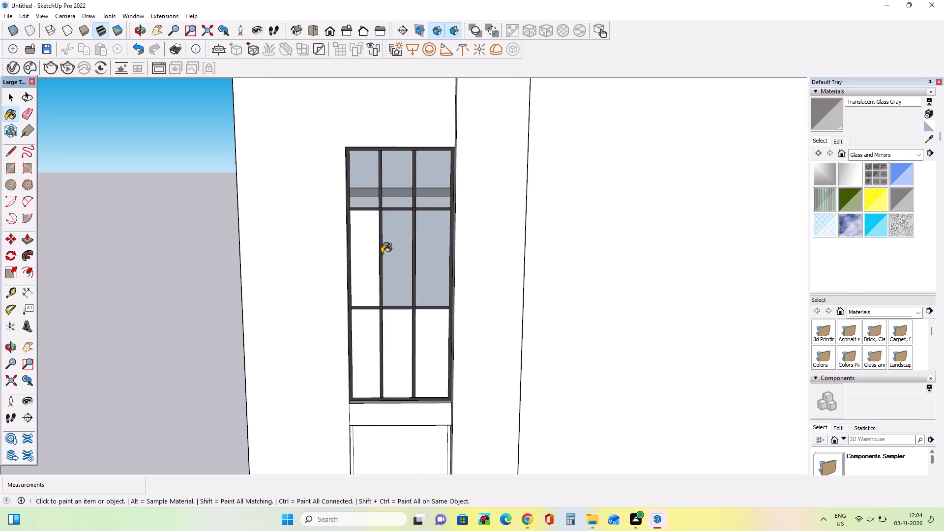
click(373, 254)
click(357, 346)
click(402, 351)
click(436, 352)
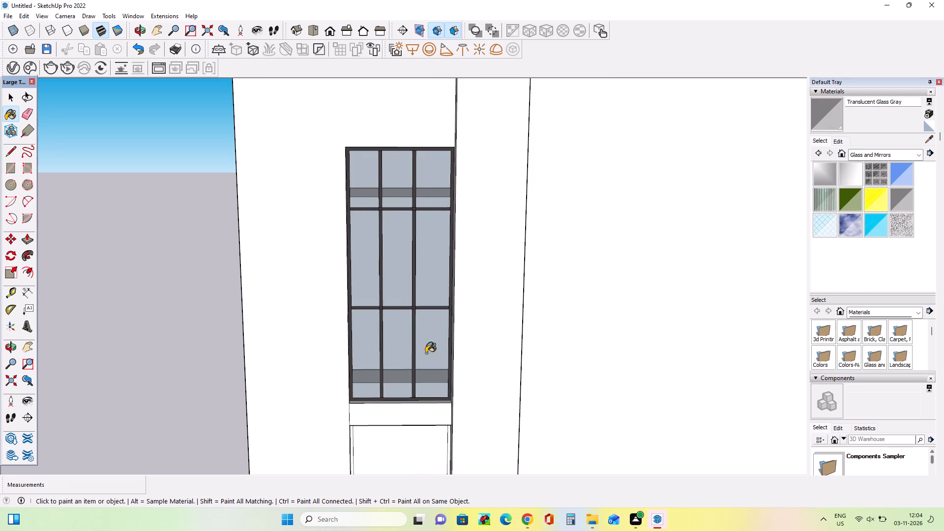
Draw the left vertical mullion, a full-height rectangle about 8 7/16 in wide, inside the frame of the side window below the glazed one.
scroll(310, 355, up, 1)
middle_drag(312, 350, 362, 353)
scroll(290, 302, down, 20)
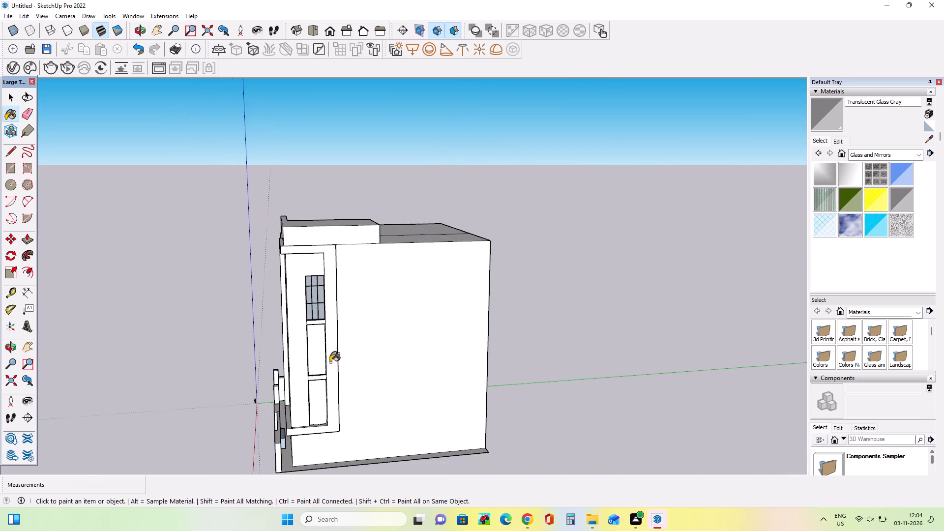
middle_drag(328, 383, 334, 330)
scroll(316, 347, up, 8)
middle_drag(430, 333, 434, 357)
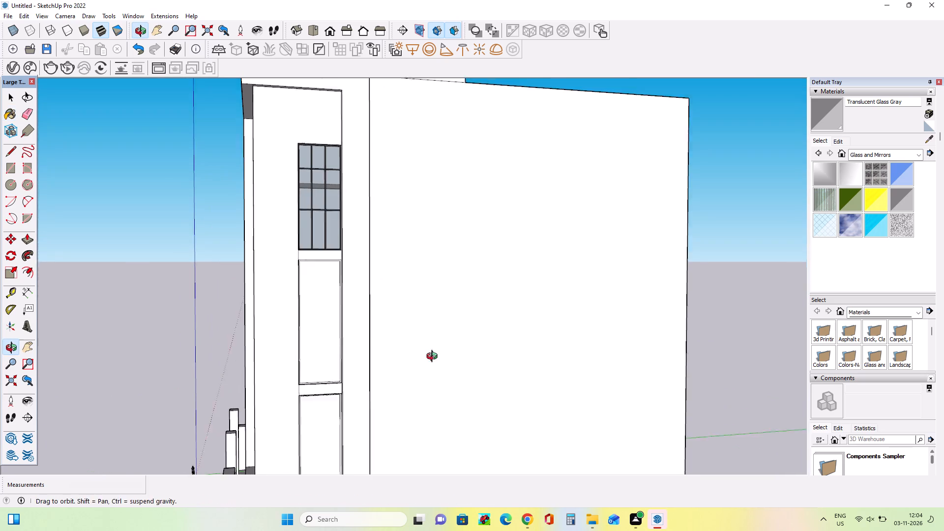
middle_drag(434, 357, 435, 366)
scroll(329, 402, up, 4)
middle_drag(374, 389, 336, 408)
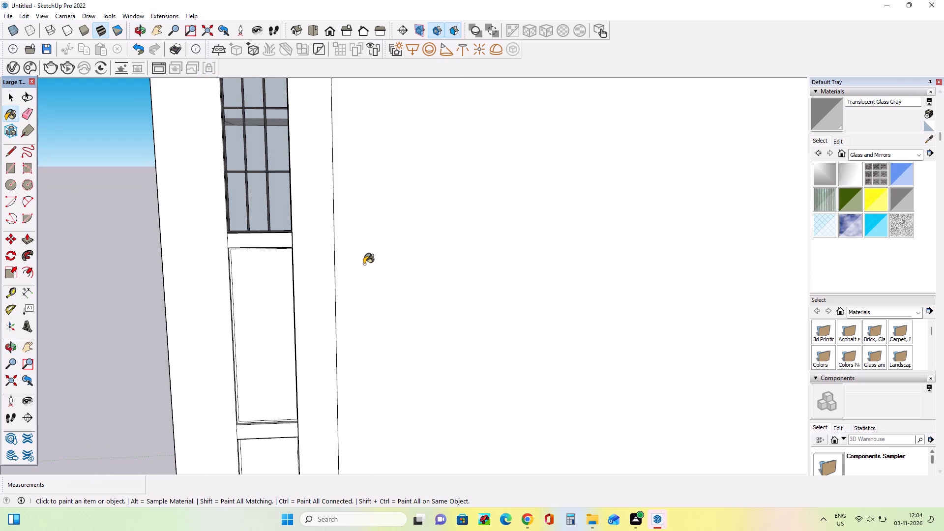
middle_drag(364, 264, 377, 248)
scroll(266, 287, up, 4)
middle_drag(265, 291, 270, 292)
middle_drag(280, 295, 283, 295)
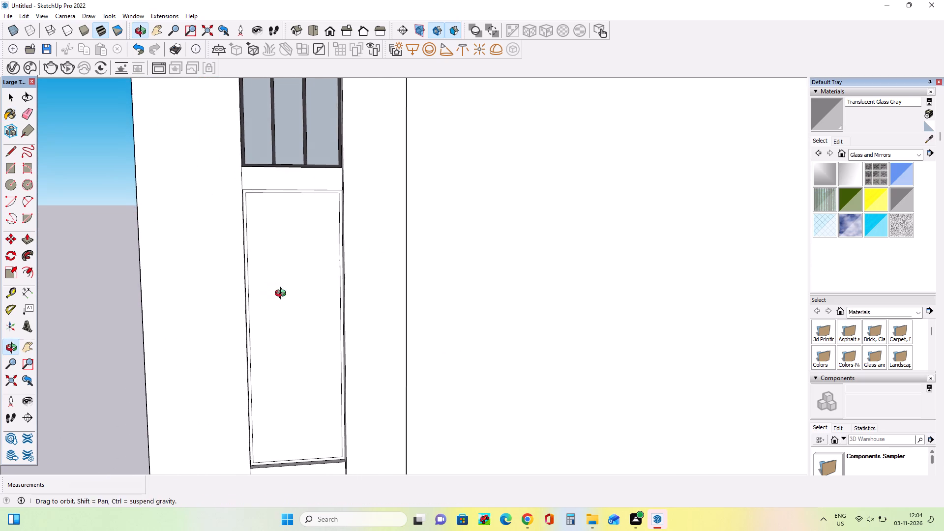
middle_drag(283, 295, 286, 295)
click(9, 166)
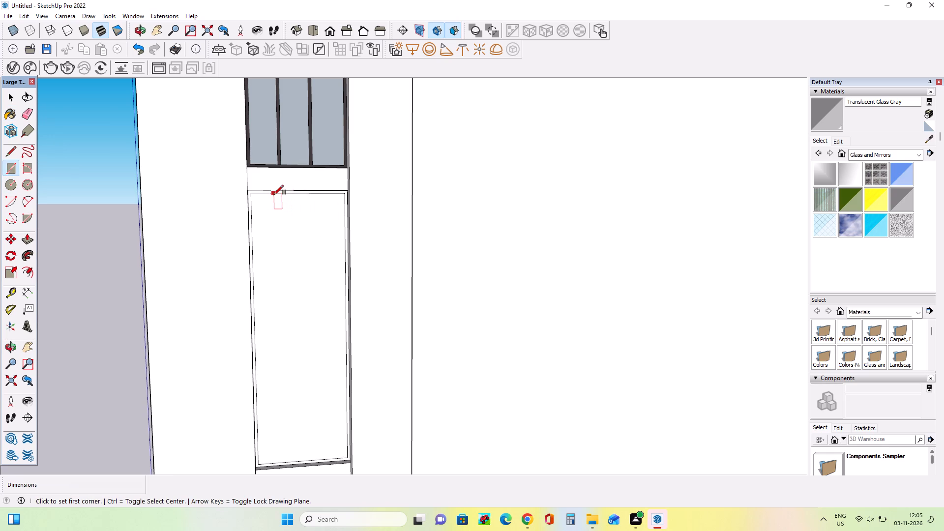
click(273, 195)
middle_drag(299, 354, 264, 289)
scroll(264, 293, down, 5)
middle_drag(269, 295, 273, 355)
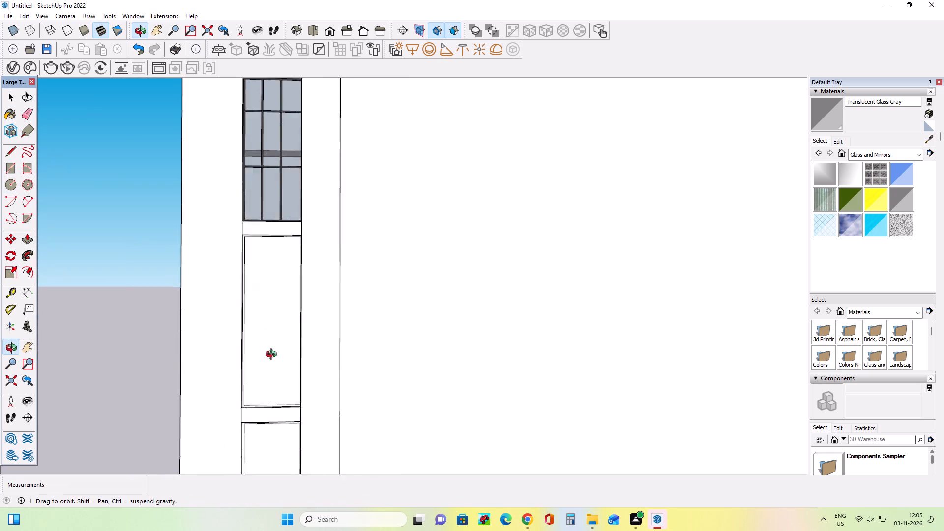
middle_drag(273, 355, 265, 377)
scroll(267, 375, down, 8)
scroll(264, 432, up, 17)
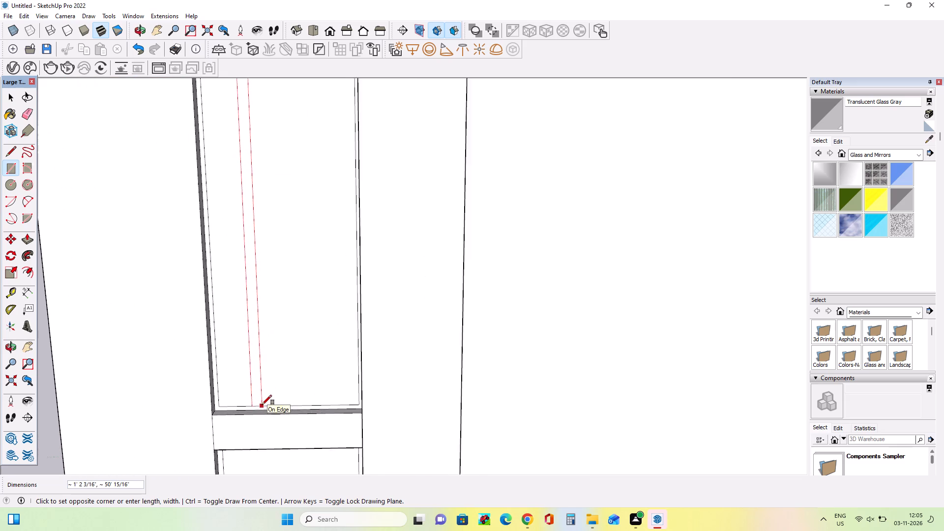
scroll(262, 405, up, 1)
click(258, 404)
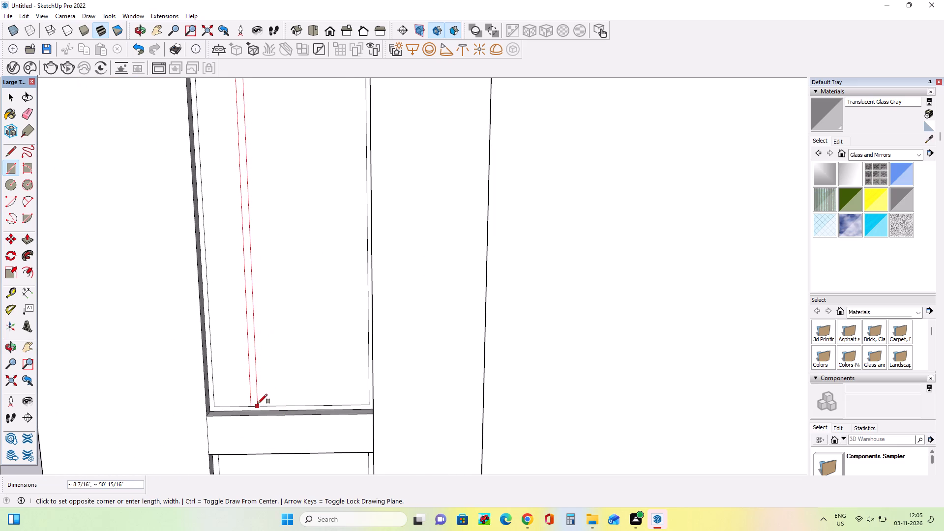
Draw a second full-height vertical mullion about 8 3/16 in wide in the same window, to the right of the first.
scroll(293, 391, down, 9)
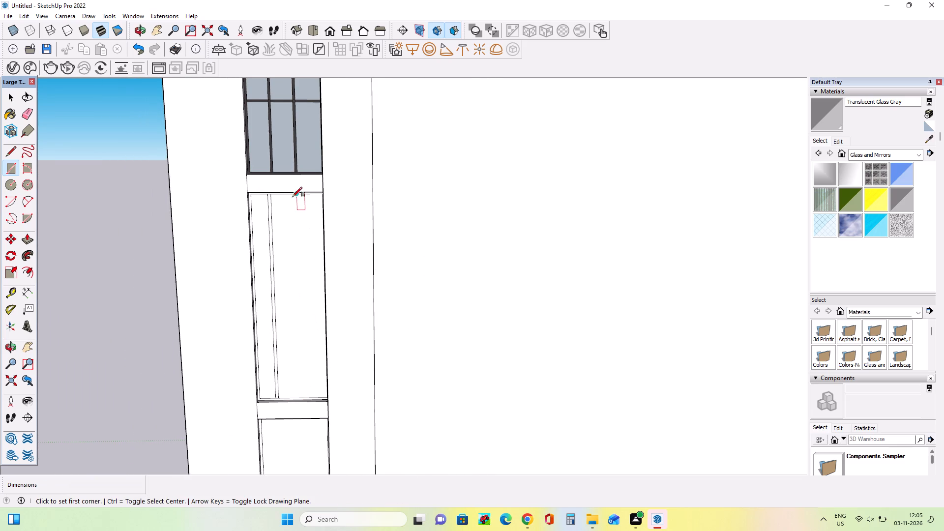
middle_drag(305, 191, 333, 113)
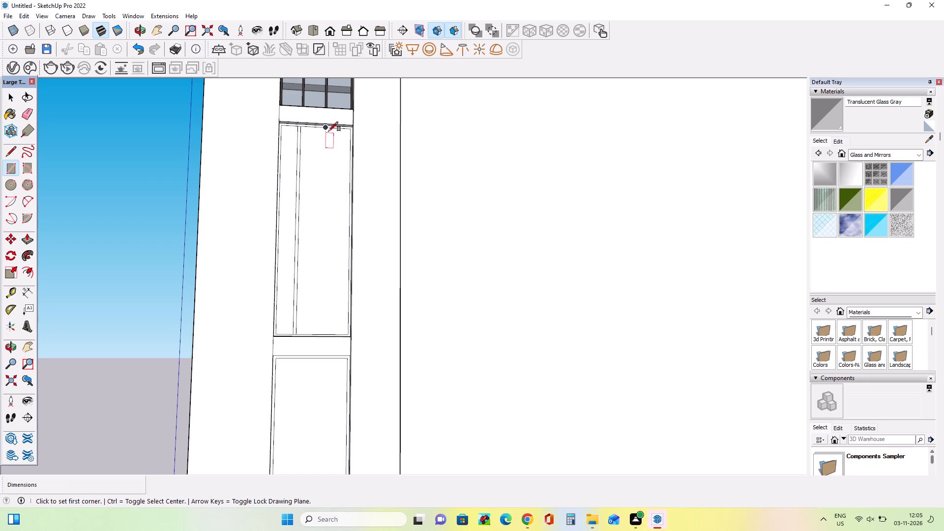
click(325, 130)
middle_drag(316, 339, 314, 386)
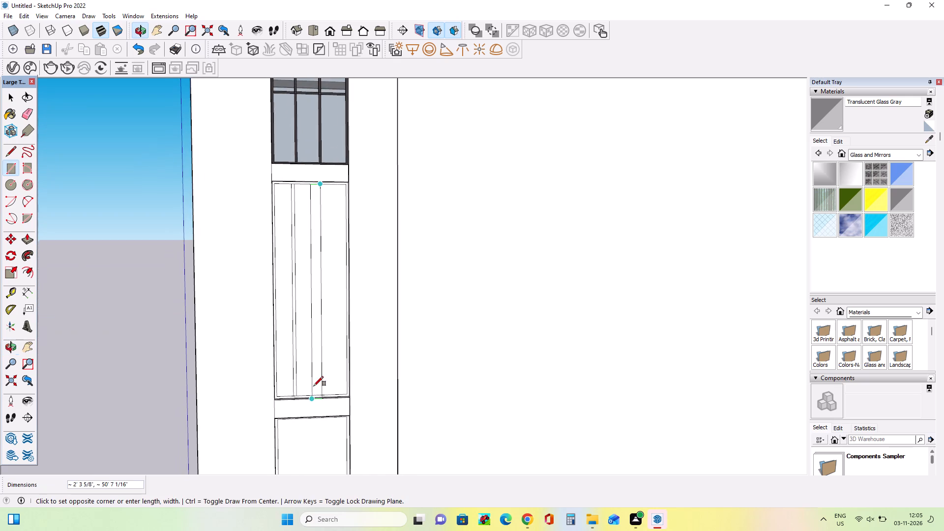
scroll(325, 404, up, 2)
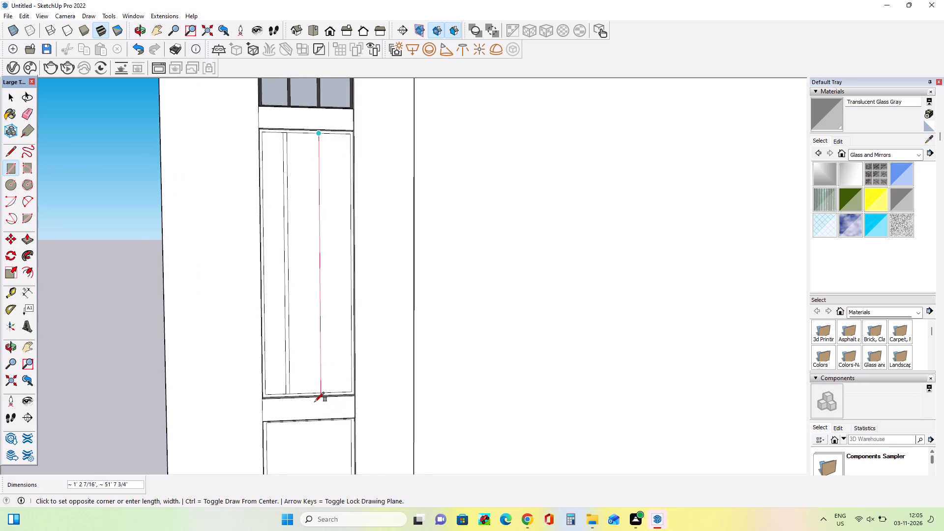
scroll(315, 401, up, 8)
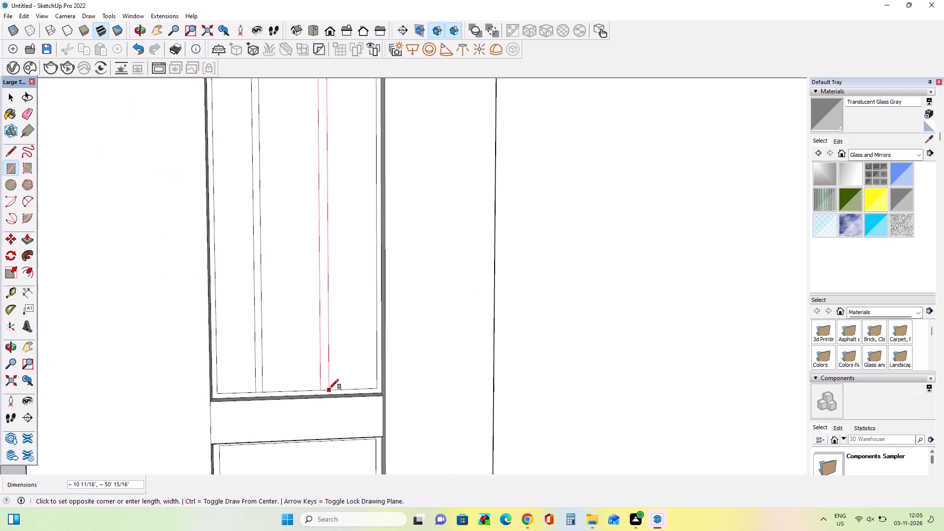
scroll(329, 389, up, 2)
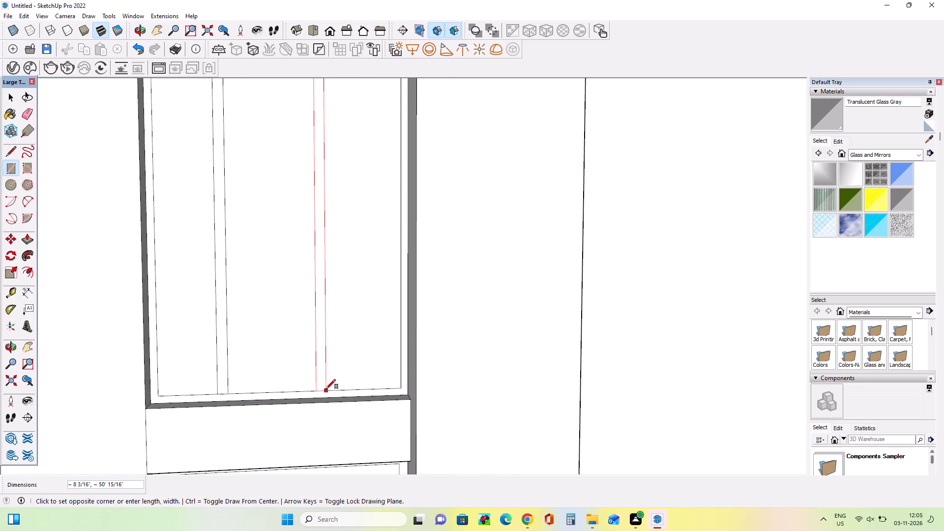
click(326, 389)
Draw the upper crossbar as a rectangle about 8 1/8 in high across the full inner width of the same window.
scroll(356, 386, down, 16)
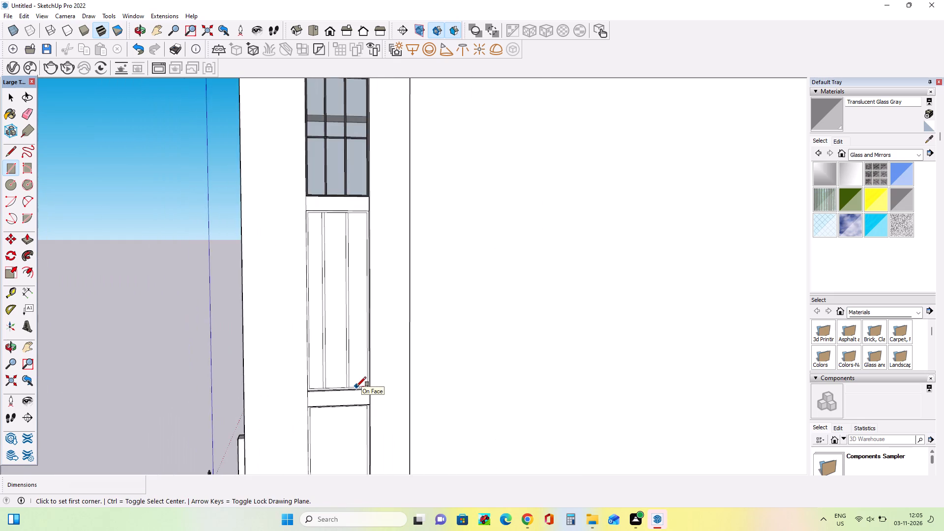
scroll(358, 385, down, 5)
middle_drag(424, 335, 420, 364)
scroll(368, 364, up, 9)
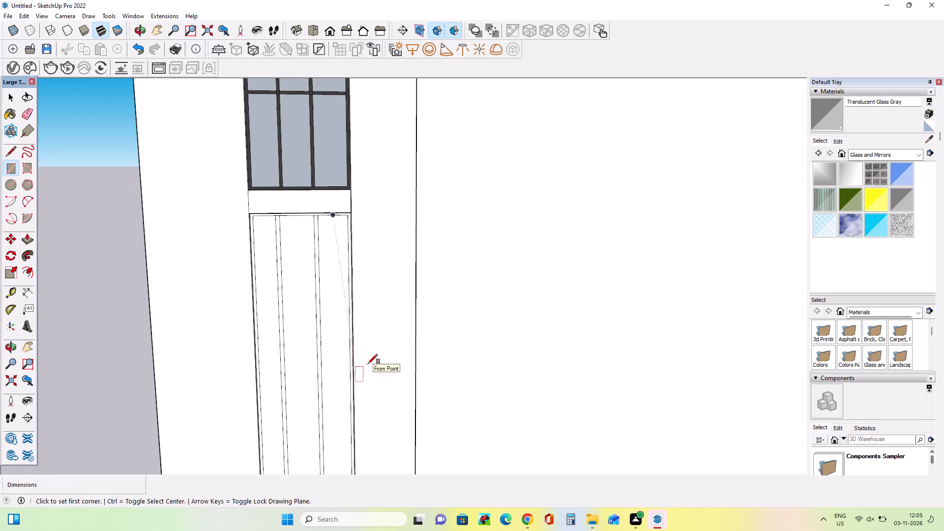
middle_drag(368, 364, 337, 390)
scroll(264, 335, up, 4)
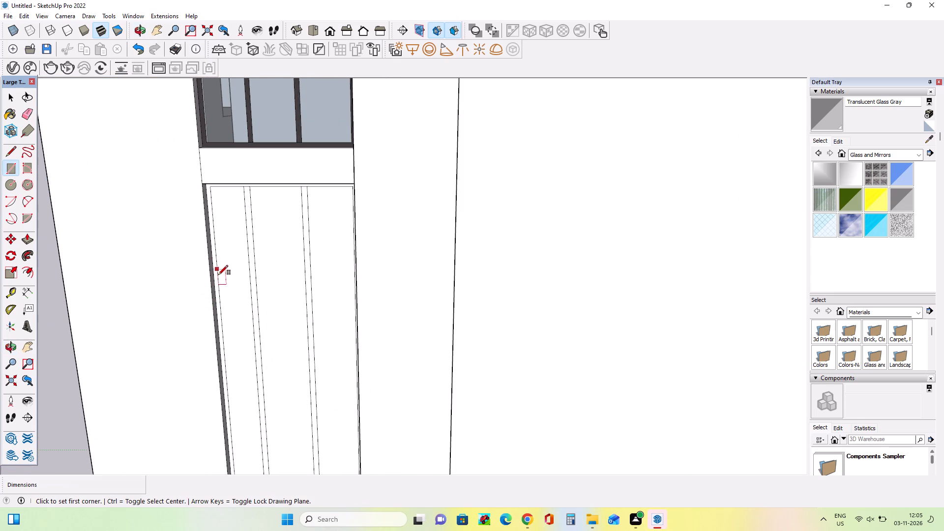
click(218, 283)
middle_drag(272, 305, 361, 306)
scroll(415, 310, up, 3)
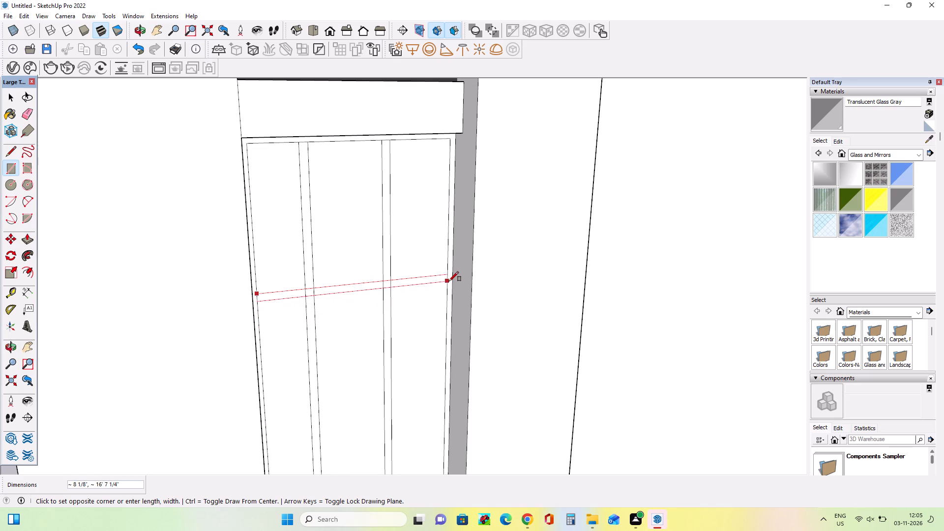
click(449, 281)
Draw the lower crossbar as a rectangle about 9 1/4 in high across the full inner width of the same window.
scroll(276, 229, down, 11)
middle_drag(327, 296, 324, 296)
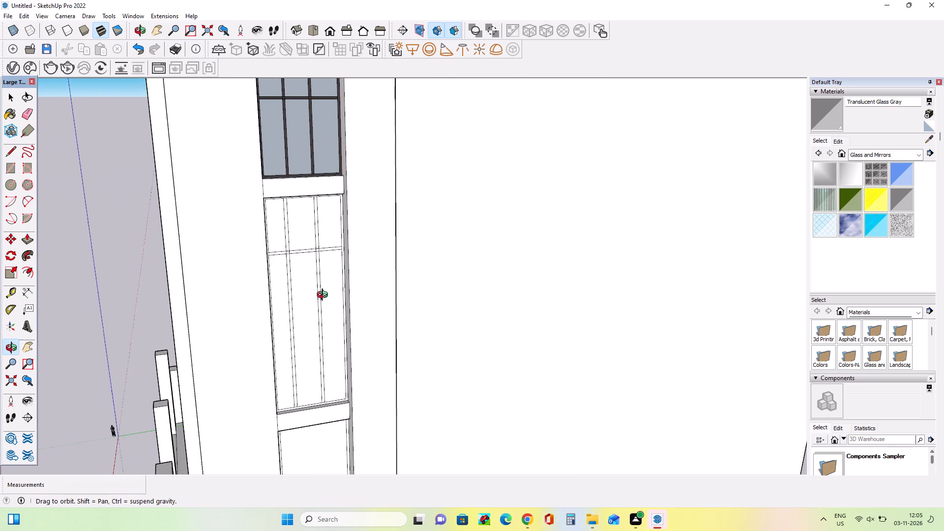
middle_drag(324, 296, 226, 286)
scroll(226, 286, down, 3)
middle_drag(247, 285, 288, 238)
scroll(262, 259, up, 4)
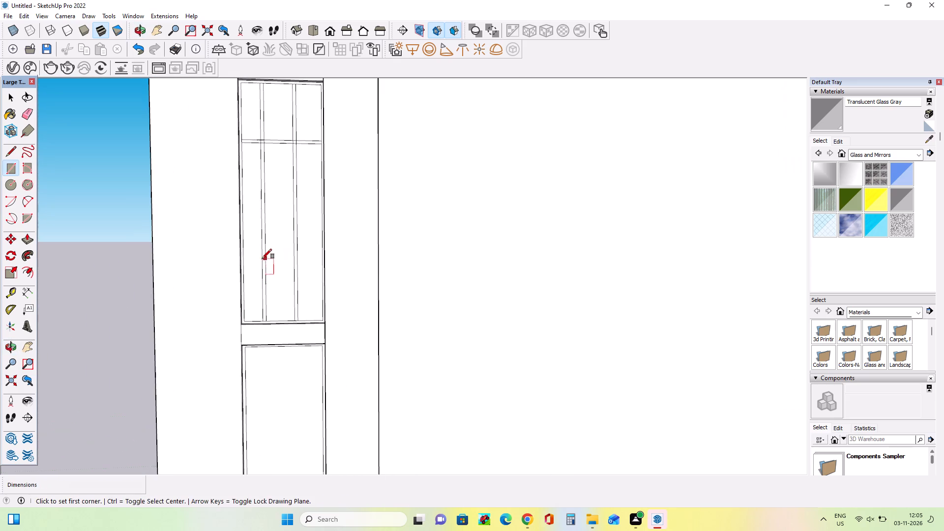
middle_drag(262, 259, 217, 310)
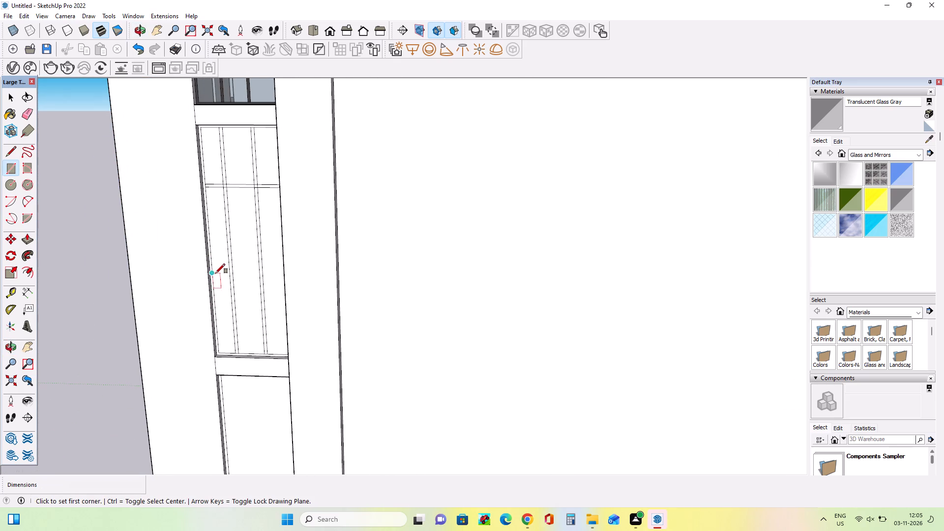
click(214, 274)
middle_drag(236, 305, 333, 312)
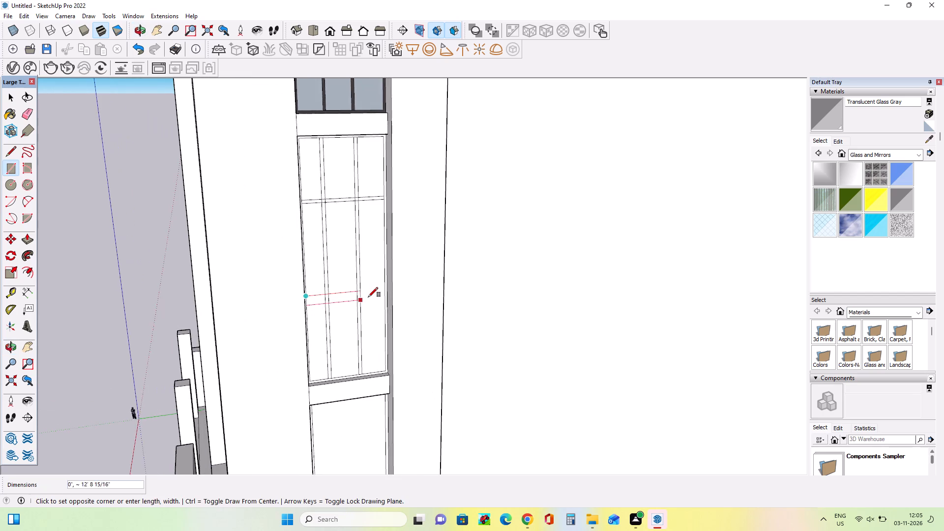
scroll(368, 296, up, 6)
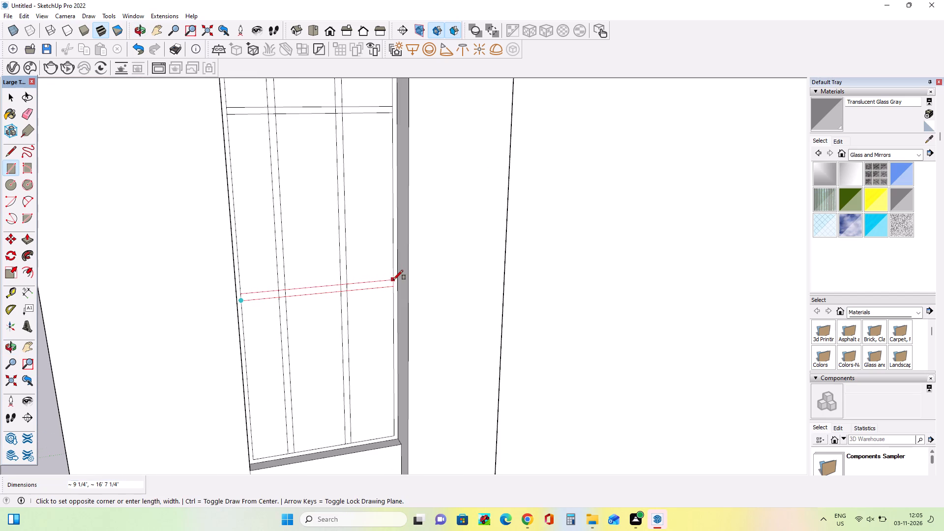
click(393, 280)
Paint the outer frame, lower crossbar, and middle and lower mullion segments of the newly divided side window with the in-model Asphalt New material.
scroll(328, 319, down, 8)
middle_drag(334, 324, 313, 338)
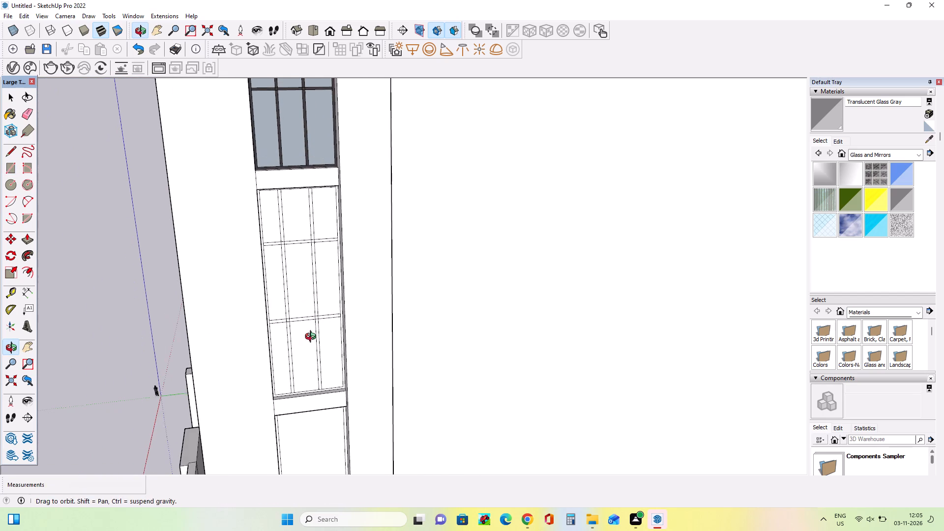
middle_drag(313, 338, 316, 338)
click(892, 155)
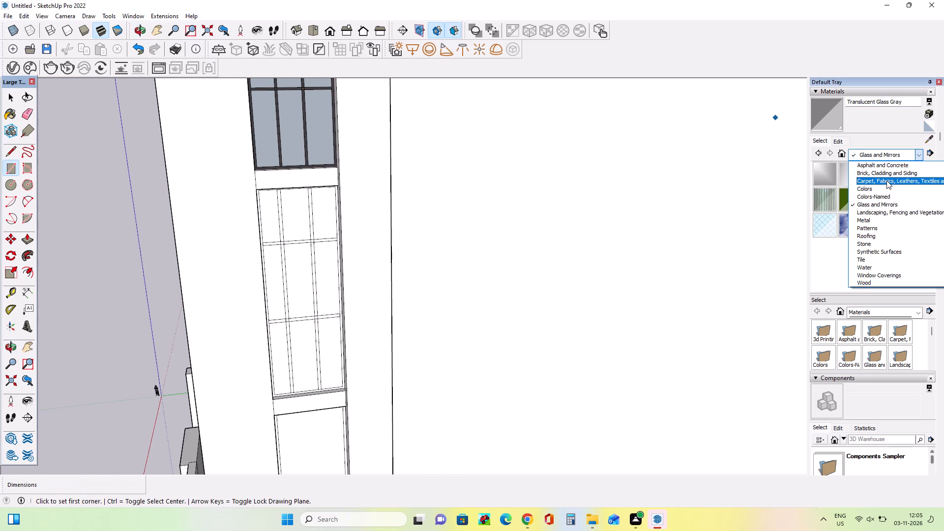
scroll(885, 183, up, 9)
click(869, 167)
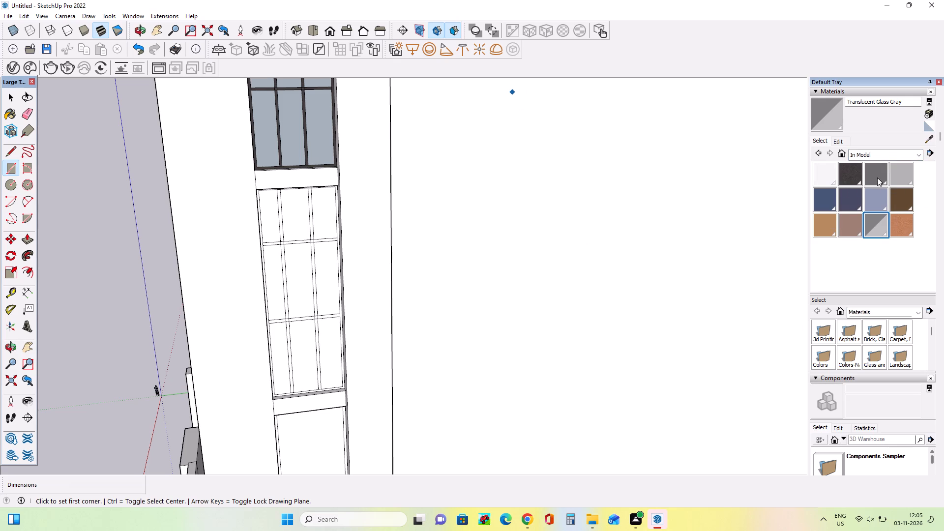
click(852, 170)
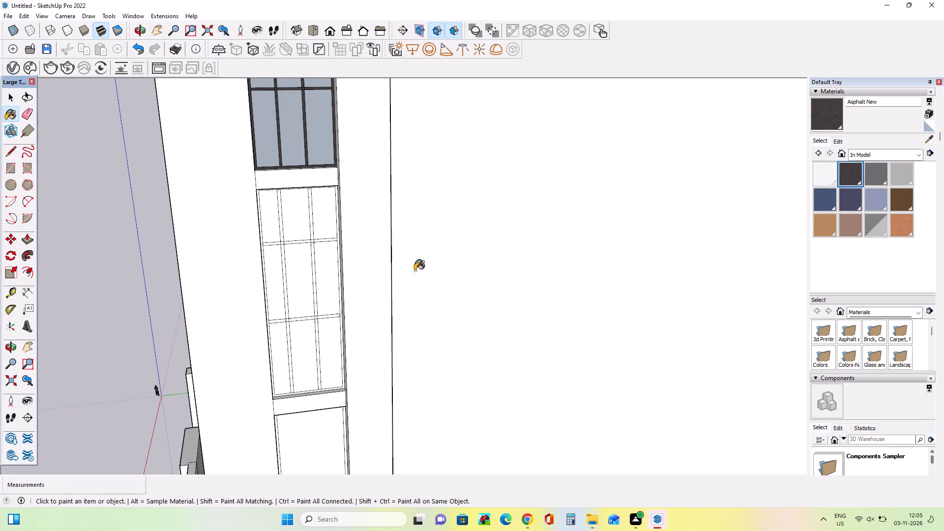
scroll(276, 321, up, 7)
click(283, 320)
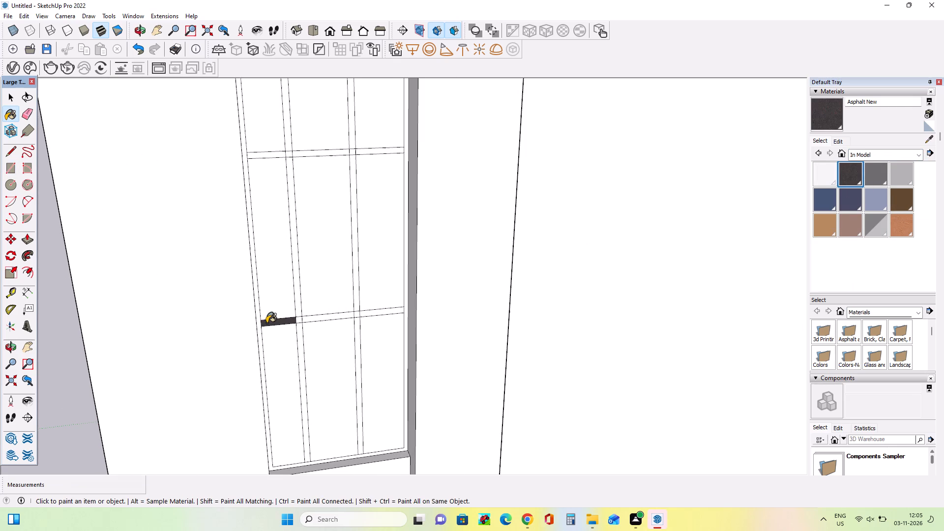
click(258, 324)
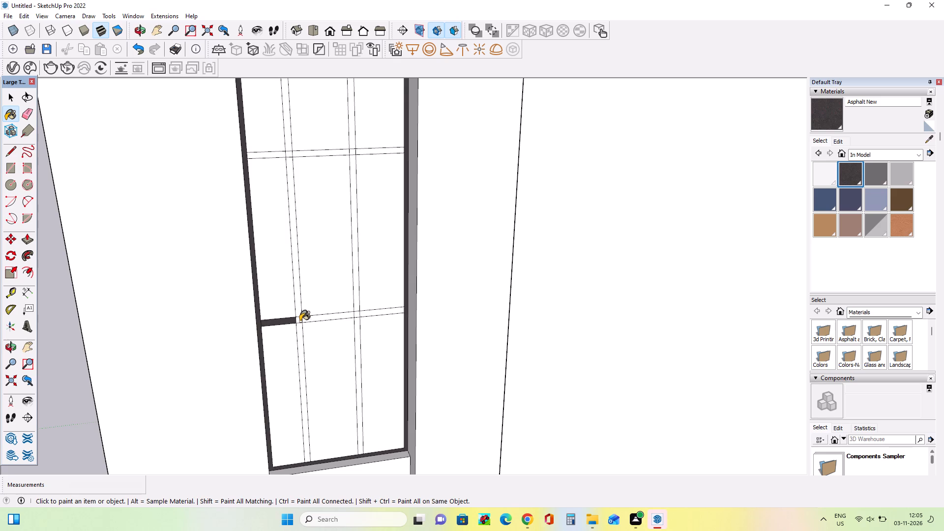
click(300, 321)
click(298, 313)
click(313, 320)
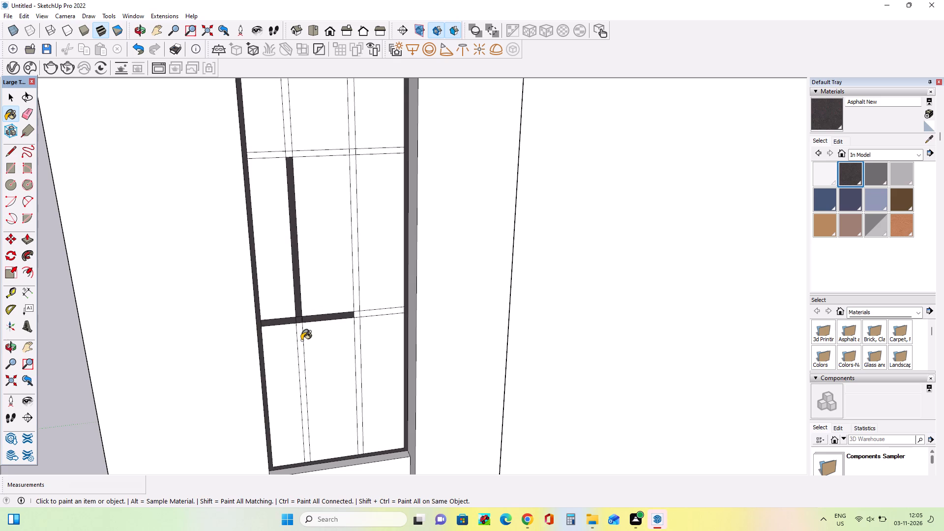
click(301, 340)
click(356, 337)
click(357, 313)
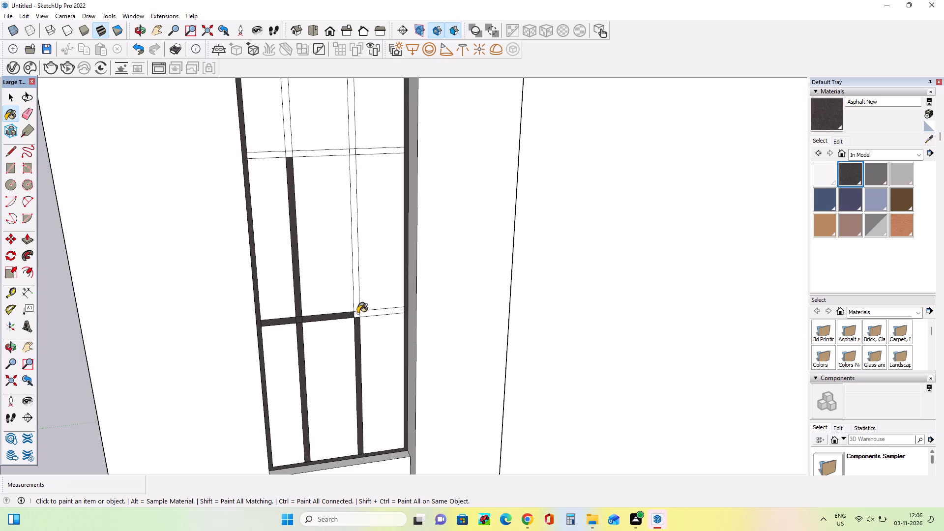
click(362, 313)
scroll(362, 310, up, 3)
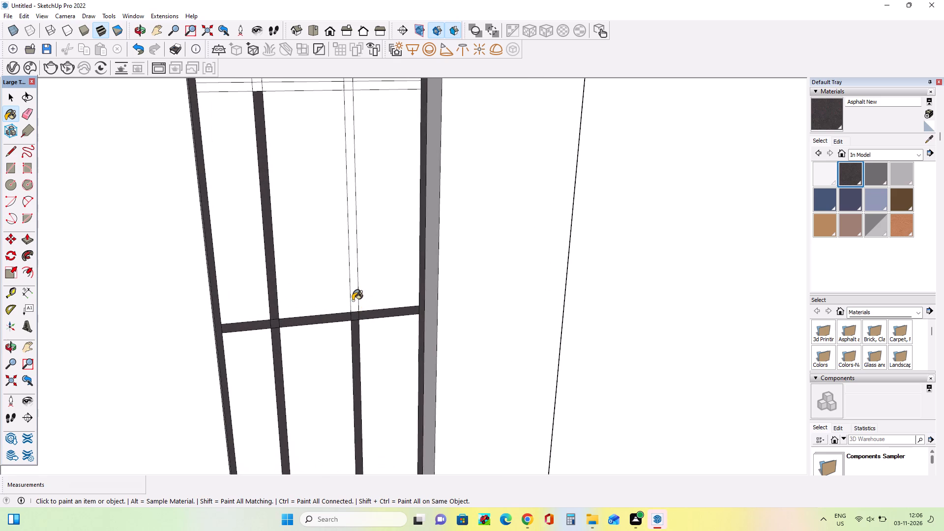
click(354, 300)
Paint the upper crossbar, its intersections and the top mullion segments of the same window with Asphalt New.
scroll(319, 337, down, 5)
scroll(254, 179, up, 7)
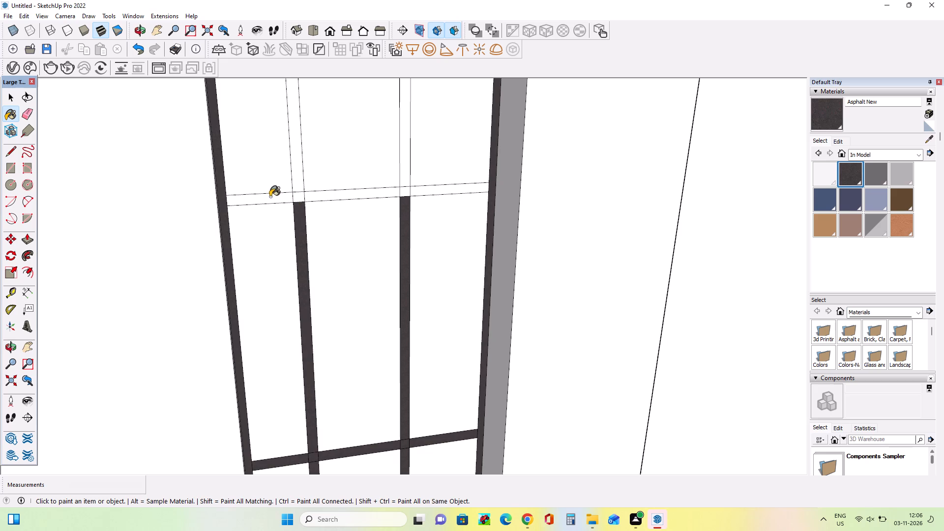
click(269, 195)
click(297, 197)
click(295, 183)
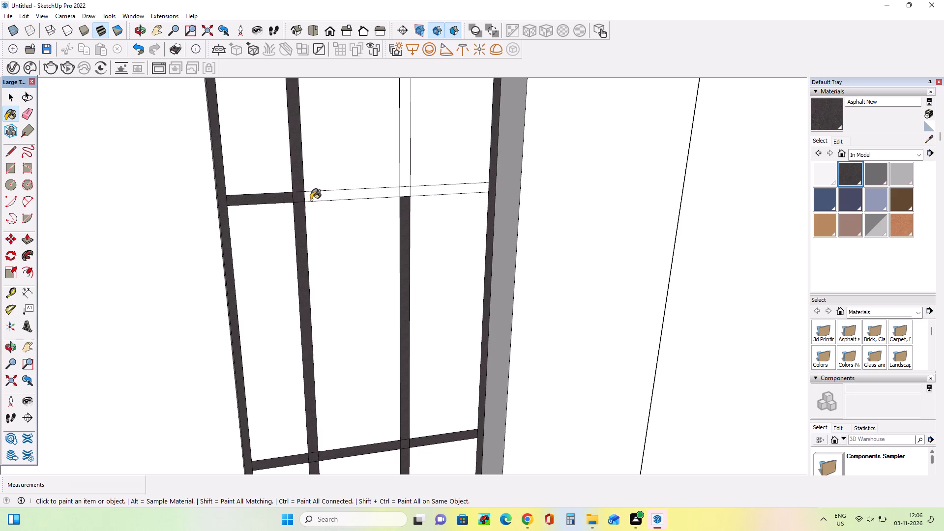
click(311, 201)
click(405, 178)
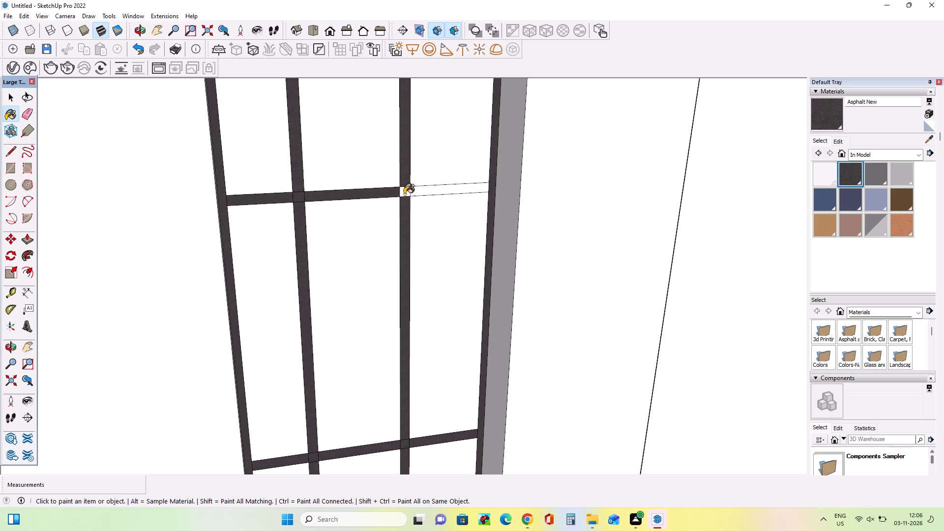
click(404, 194)
click(428, 196)
click(431, 191)
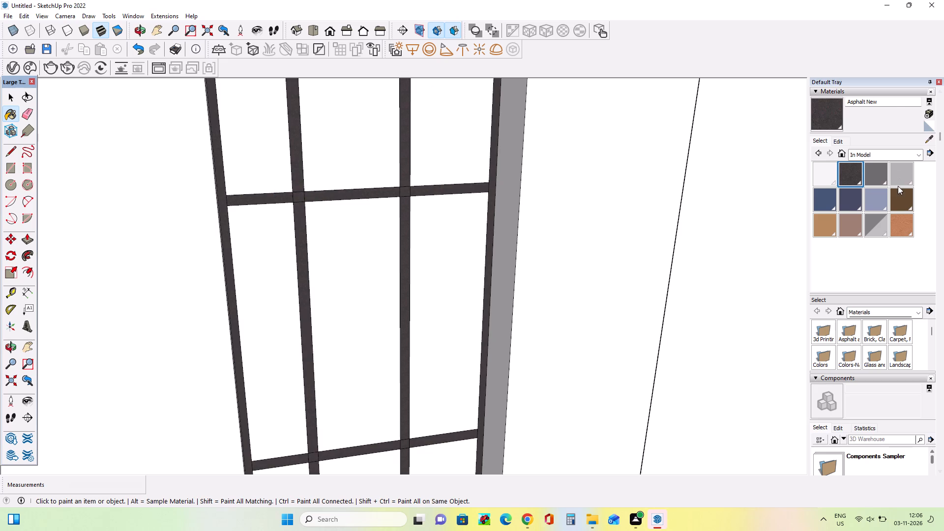
Apply Translucent Glass Gray to all nine panes of the same window.
click(874, 228)
click(427, 263)
click(439, 149)
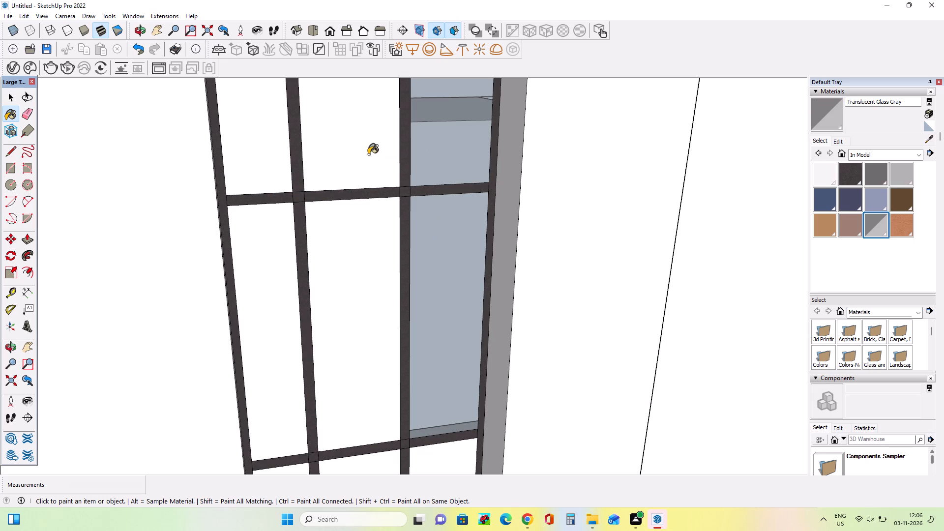
click(356, 152)
click(354, 264)
click(263, 177)
click(274, 245)
scroll(275, 183, down, 3)
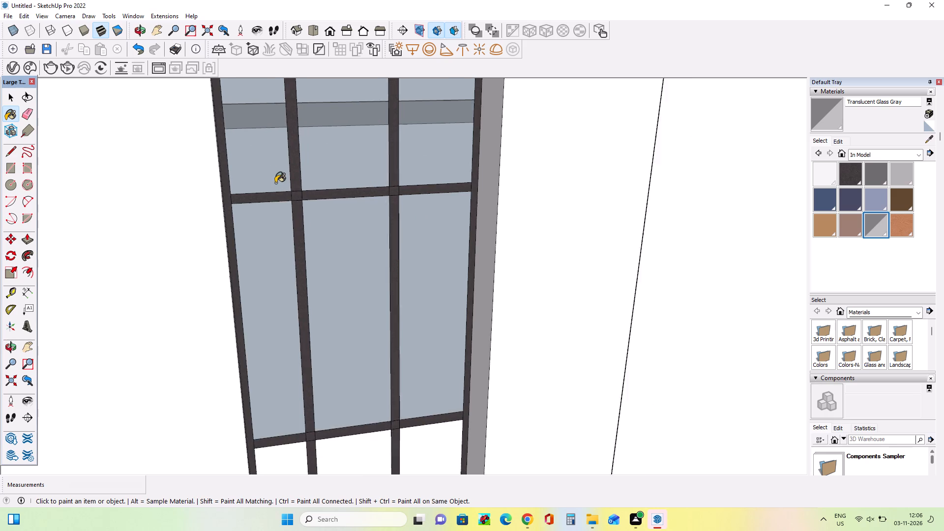
scroll(275, 183, down, 9)
click(342, 323)
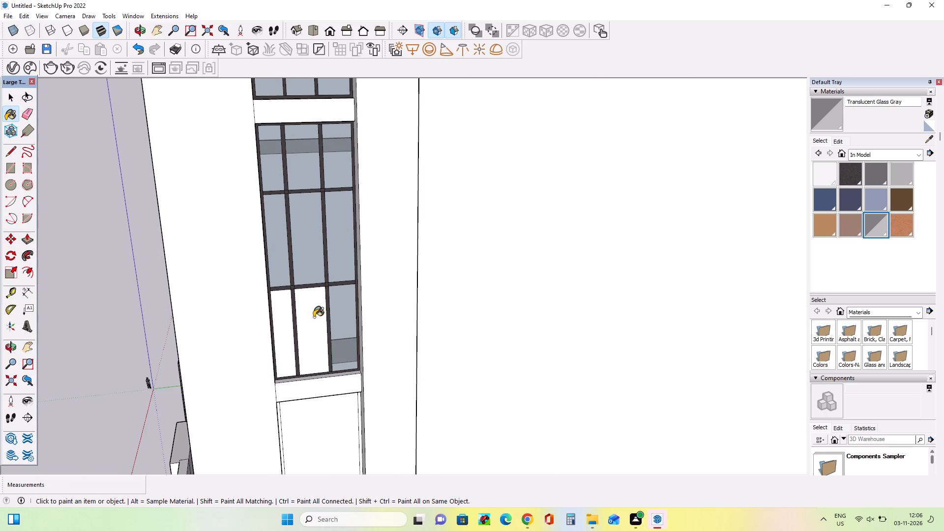
click(314, 317)
click(283, 319)
Draw the left vertical mullion, a full-height rectangle about 5 15/16 in wide, inside the frame of the lowest side window.
middle_drag(341, 287, 316, 280)
scroll(324, 272, down, 8)
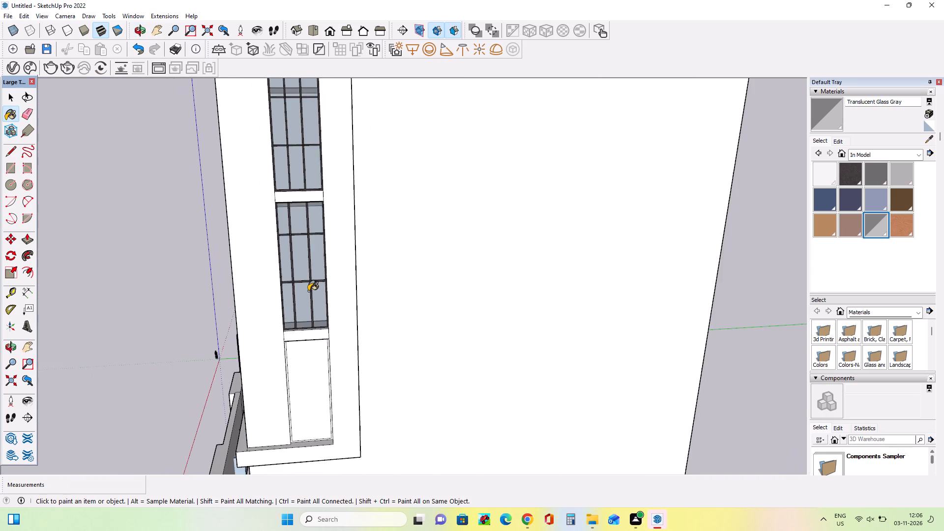
scroll(308, 291, down, 5)
middle_drag(332, 269, 355, 133)
scroll(317, 207, up, 1)
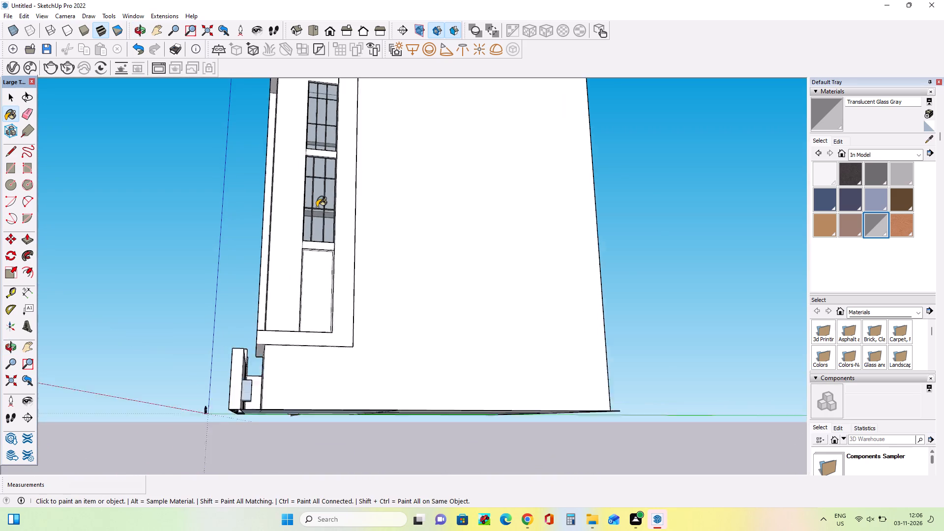
scroll(317, 207, up, 2)
middle_drag(323, 248, 313, 306)
scroll(315, 334, up, 4)
middle_drag(308, 329, 287, 285)
scroll(287, 266, down, 3)
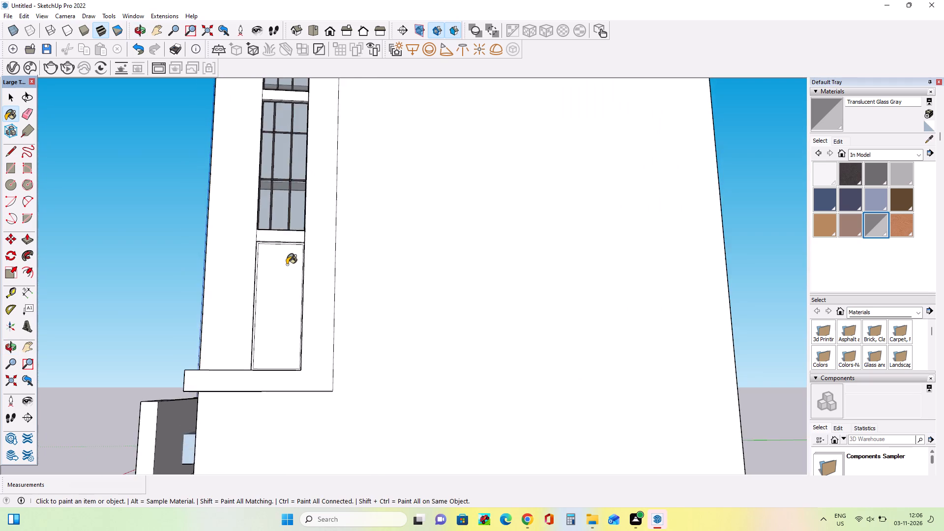
scroll(288, 263, down, 4)
middle_drag(323, 285, 336, 347)
scroll(302, 365, up, 8)
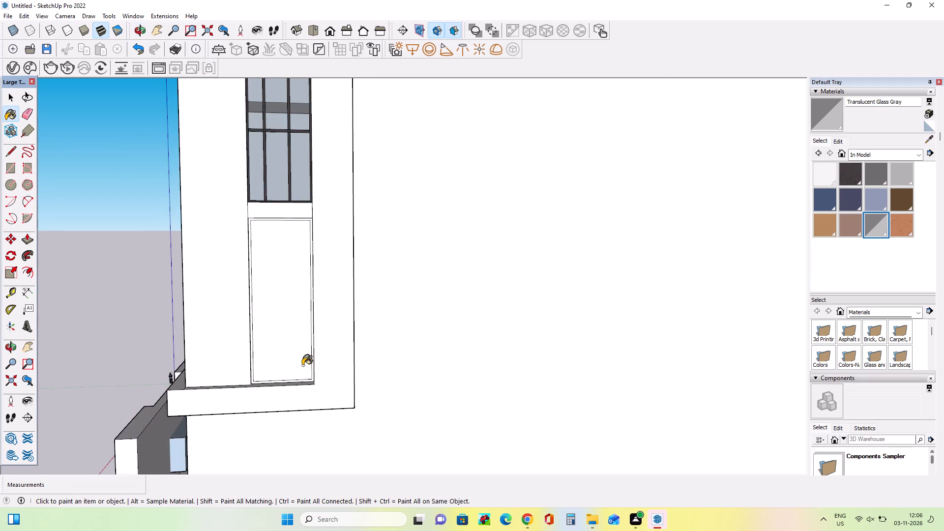
middle_drag(320, 350, 253, 380)
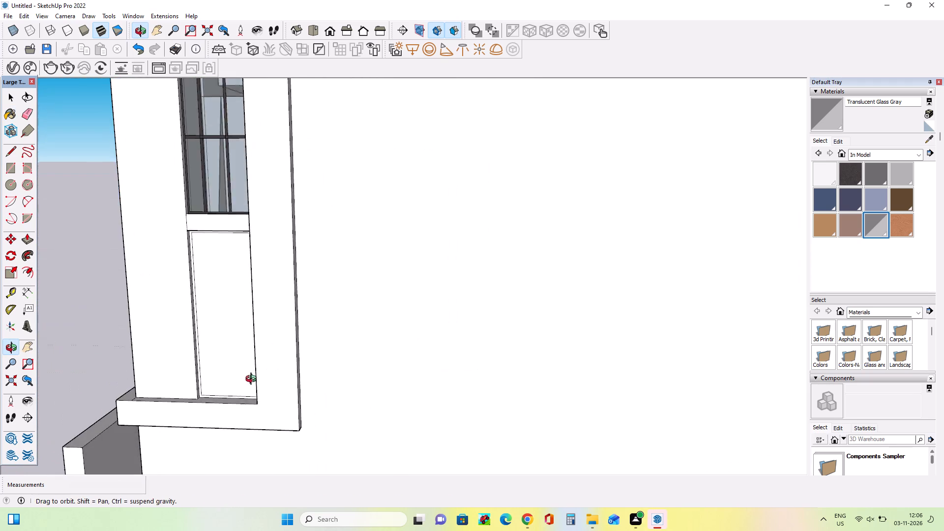
middle_drag(253, 380, 364, 354)
scroll(357, 351, up, 3)
middle_drag(357, 351, 322, 381)
click(9, 164)
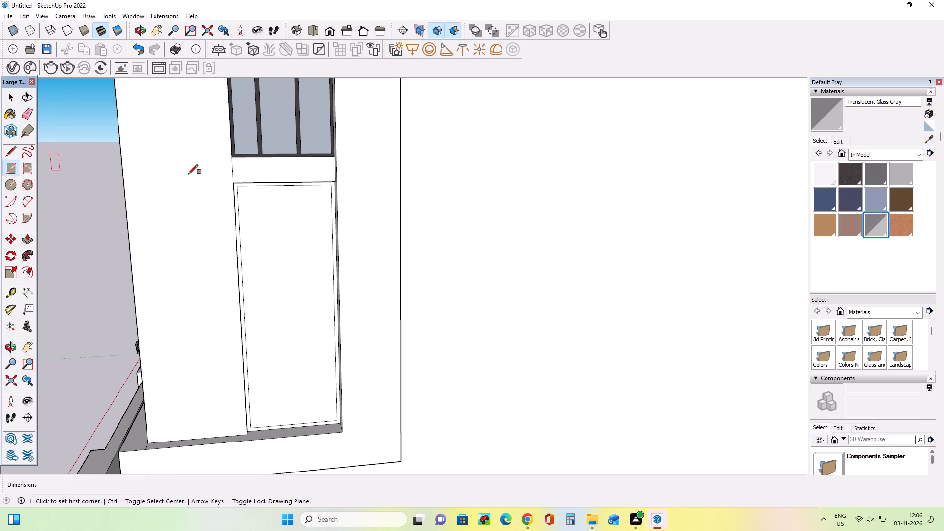
click(265, 189)
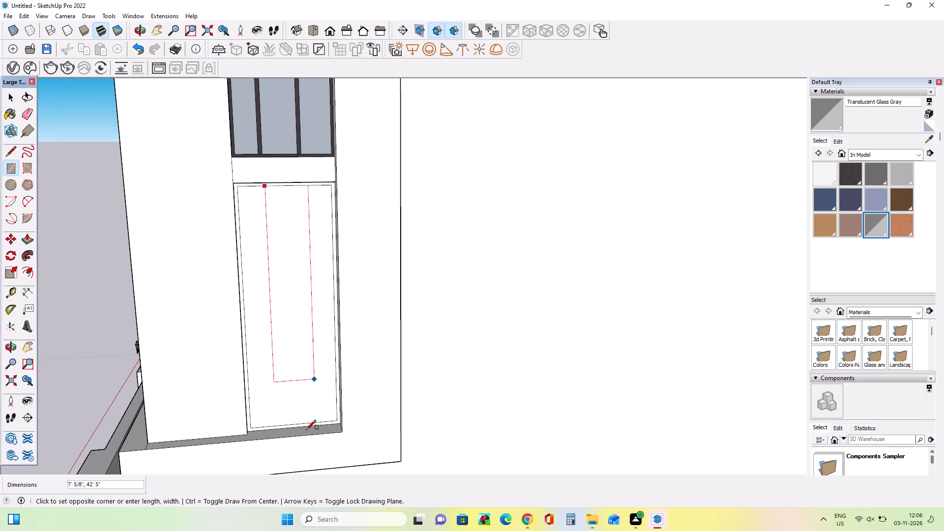
middle_drag(304, 435, 245, 450)
scroll(230, 424, up, 8)
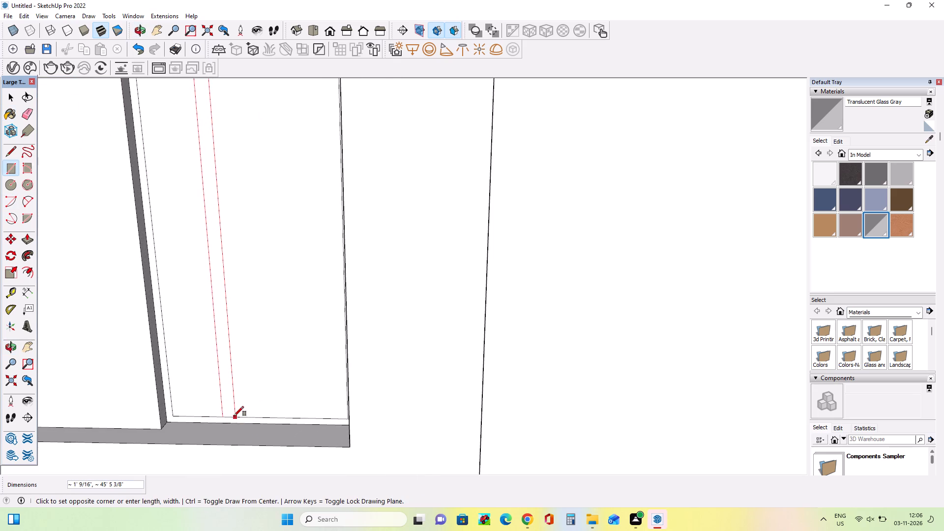
scroll(234, 416, up, 4)
click(225, 417)
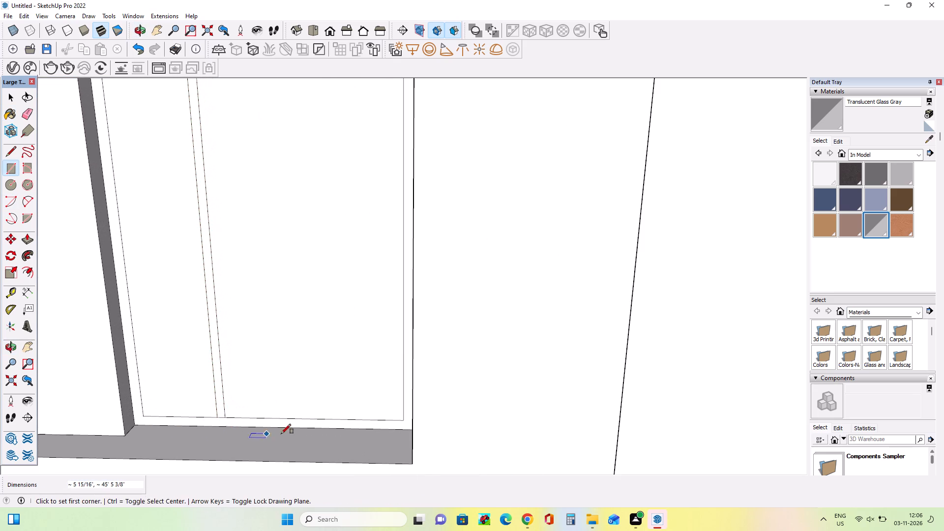
Draw a second full-height vertical mullion about 6 1/8 in wide in the lowest side window, to the right of the first.
middle_drag(281, 434, 306, 442)
scroll(298, 440, down, 13)
middle_drag(312, 437, 322, 410)
middle_drag(322, 410, 325, 419)
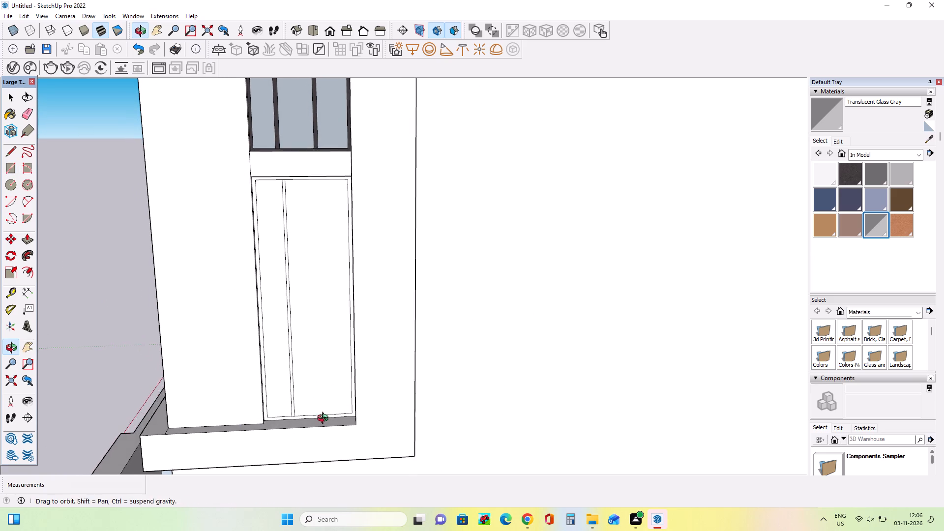
middle_drag(325, 419, 325, 422)
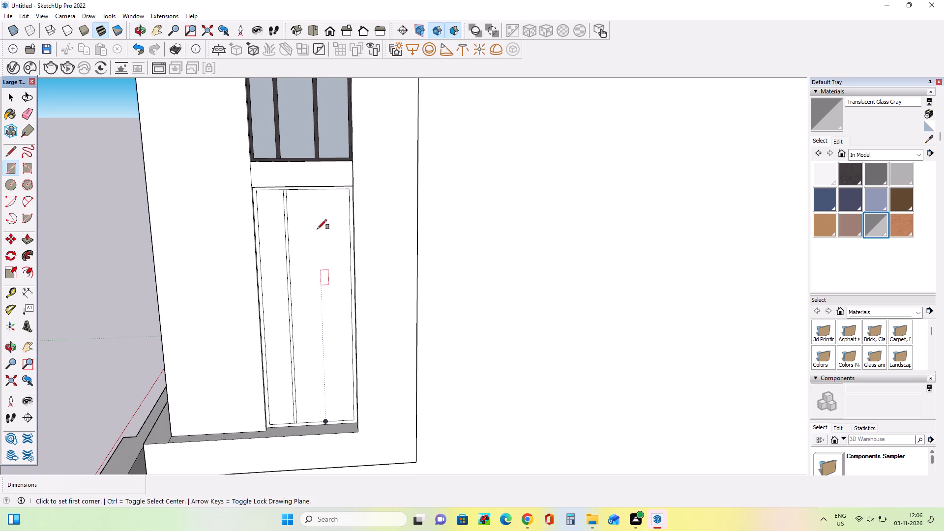
click(321, 191)
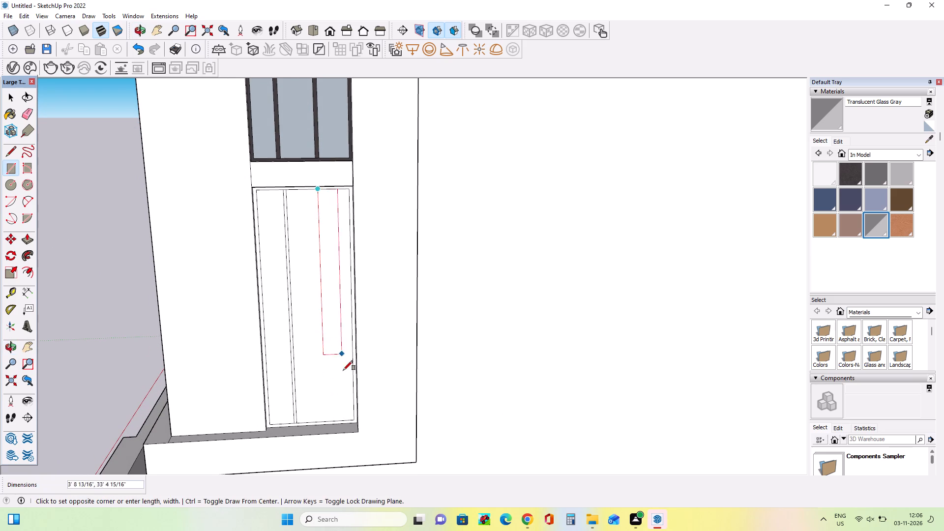
middle_drag(343, 388, 340, 445)
scroll(324, 463, up, 11)
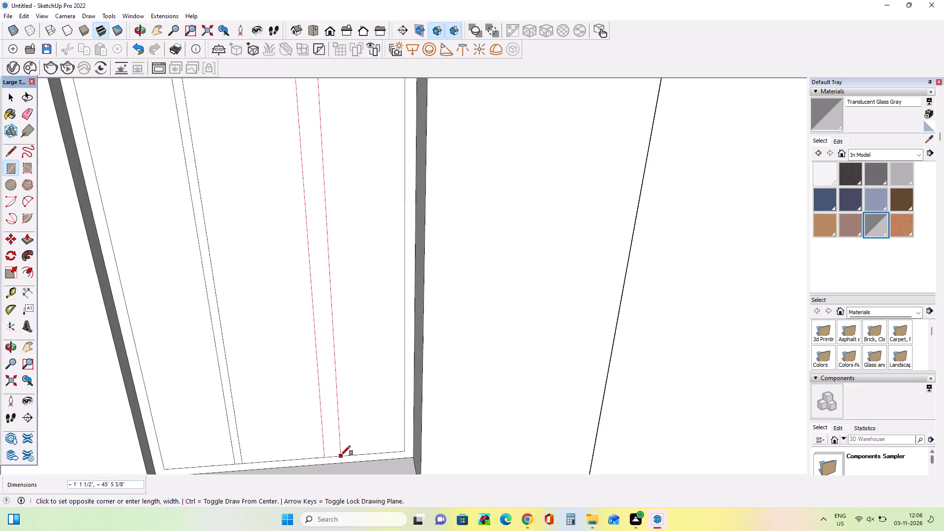
scroll(341, 455, up, 2)
click(330, 459)
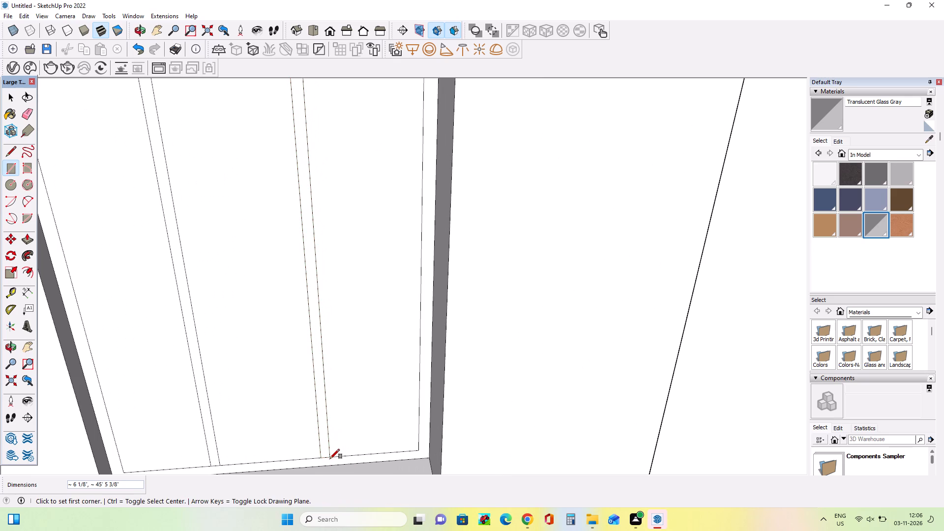
Draw the upper crossbar as a rectangle about 10 3/16 in high across the full inner width of the lowest side window.
scroll(340, 411, down, 19)
middle_drag(339, 407, 364, 336)
scroll(327, 241, up, 4)
middle_drag(351, 273, 251, 296)
scroll(231, 237, up, 4)
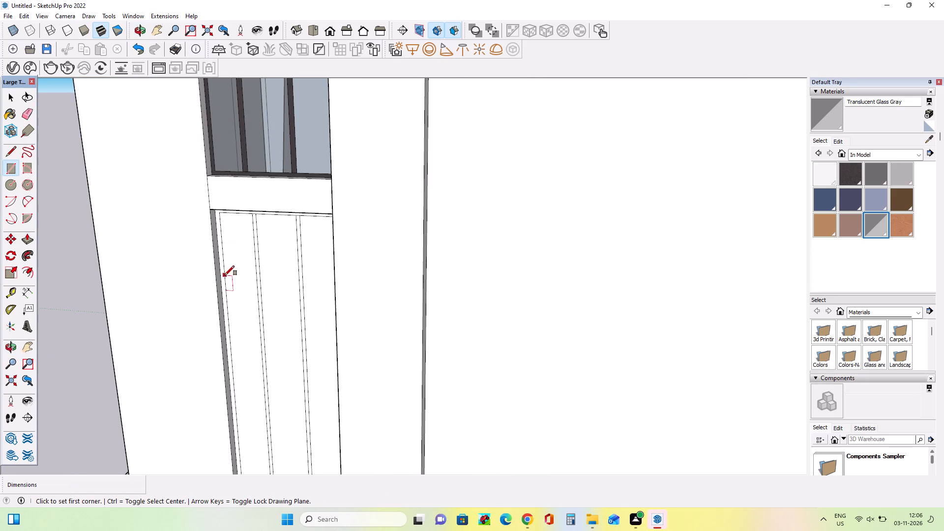
click(226, 291)
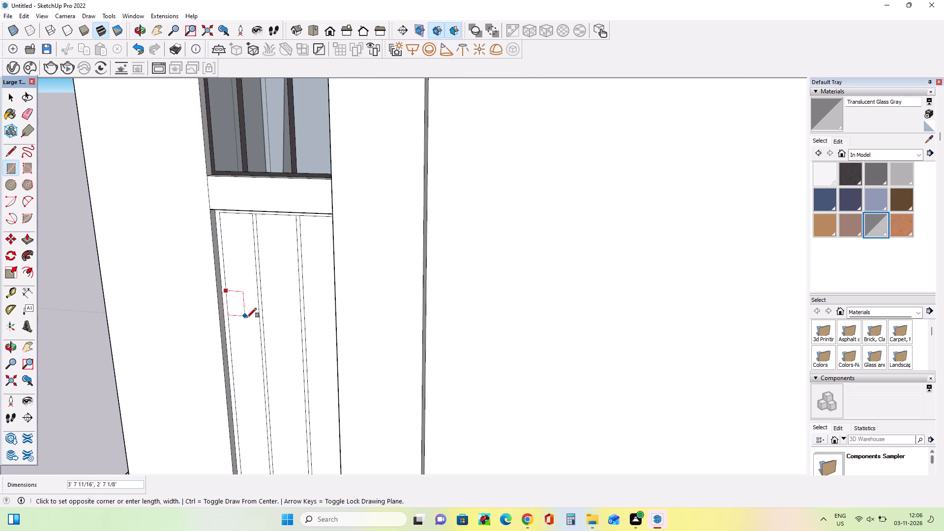
middle_drag(248, 319, 351, 329)
scroll(434, 354, up, 2)
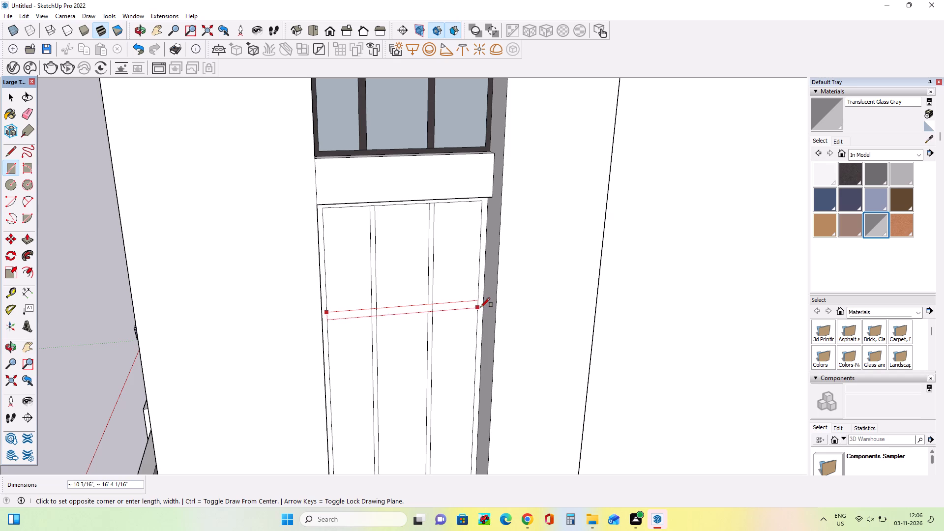
click(480, 306)
Draw the lower crossbar as a rectangle about 11 in high across the full inner width of the lowest side window.
scroll(334, 261, down, 14)
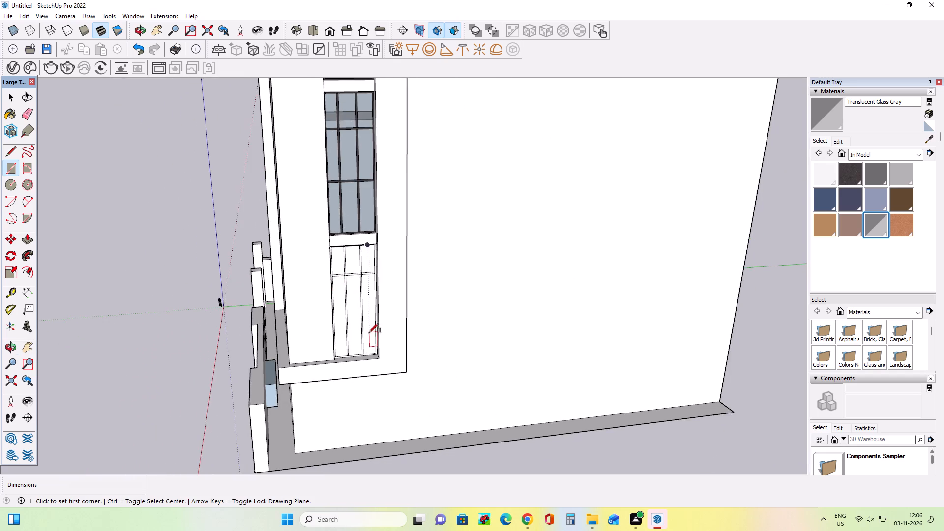
middle_drag(367, 333, 274, 333)
scroll(283, 304, up, 13)
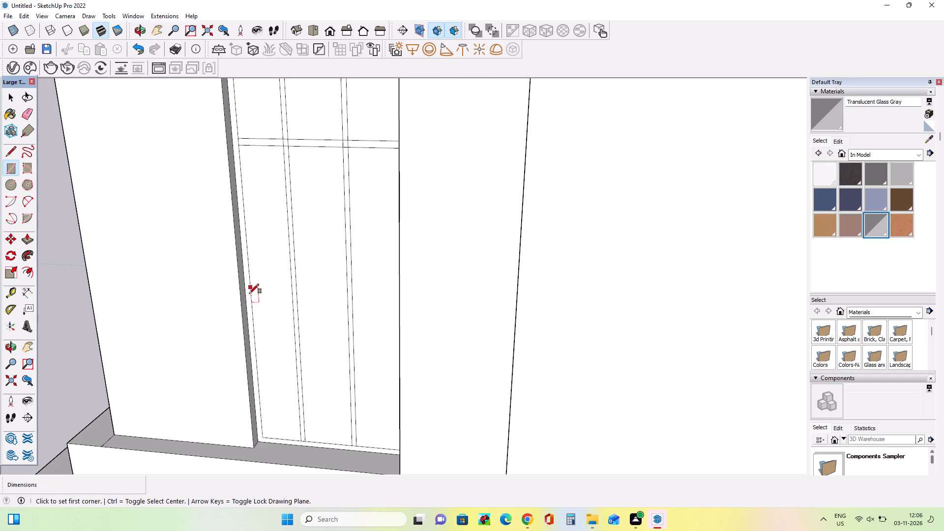
click(250, 306)
middle_drag(268, 351, 386, 343)
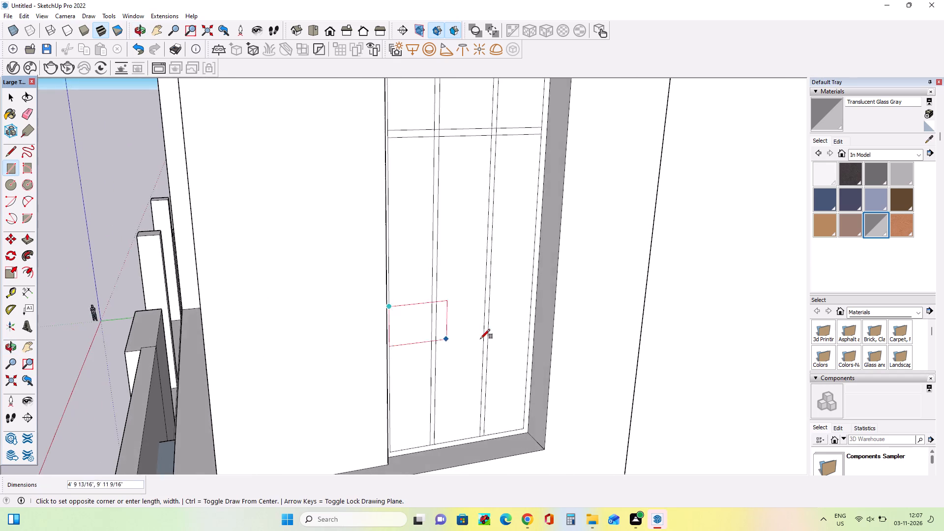
scroll(480, 338, up, 3)
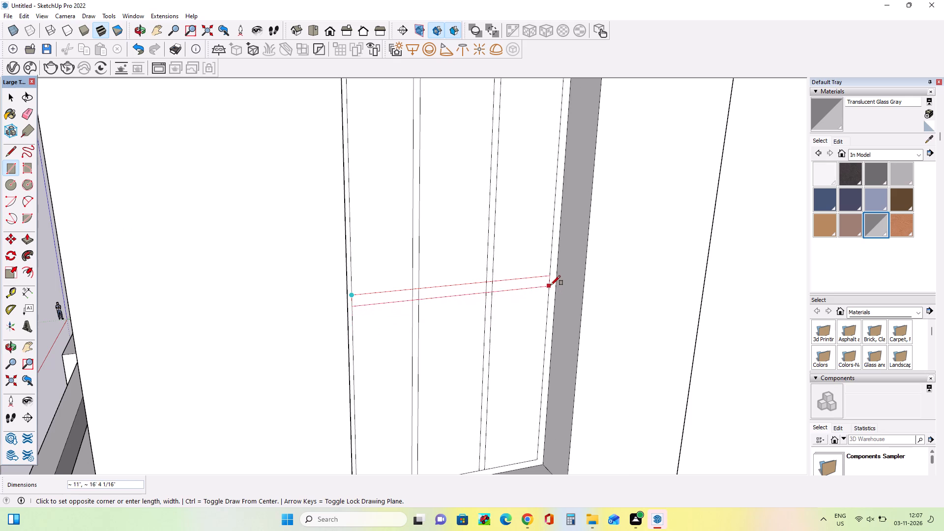
click(551, 283)
scroll(269, 335, down, 3)
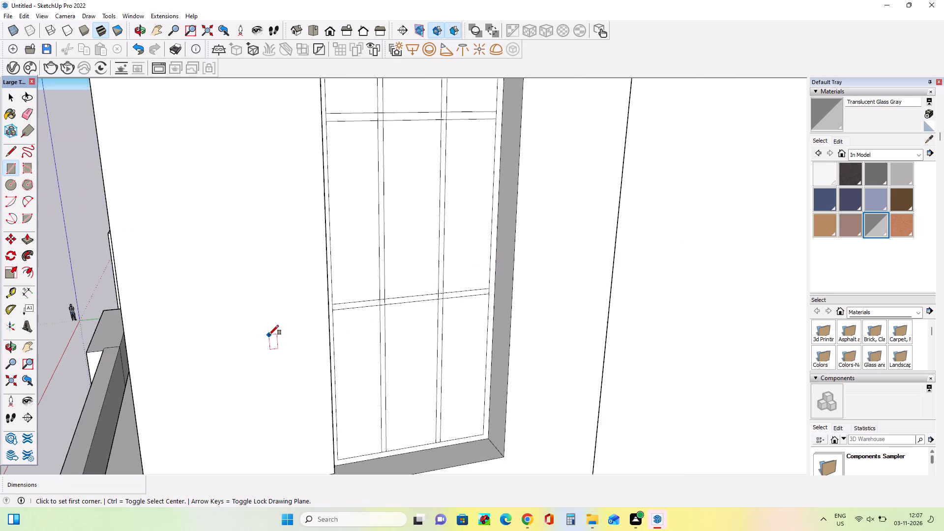
Apply Asphalt New to the lowest side window's outer frame, upper crossbar, and the mullion segments above the lower crossbar.
scroll(269, 335, down, 20)
scroll(269, 335, down, 5)
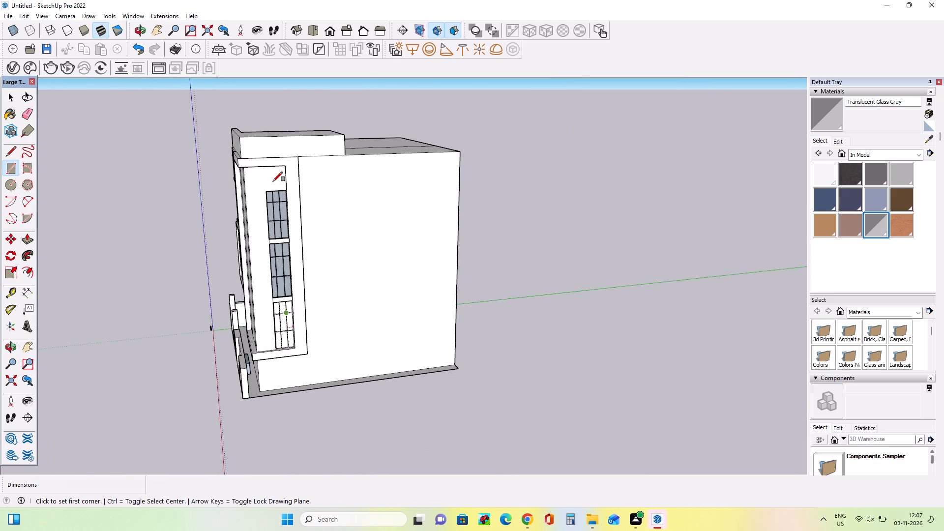
scroll(274, 153, up, 4)
scroll(277, 213, up, 4)
middle_drag(289, 262, 288, 173)
scroll(286, 174, down, 3)
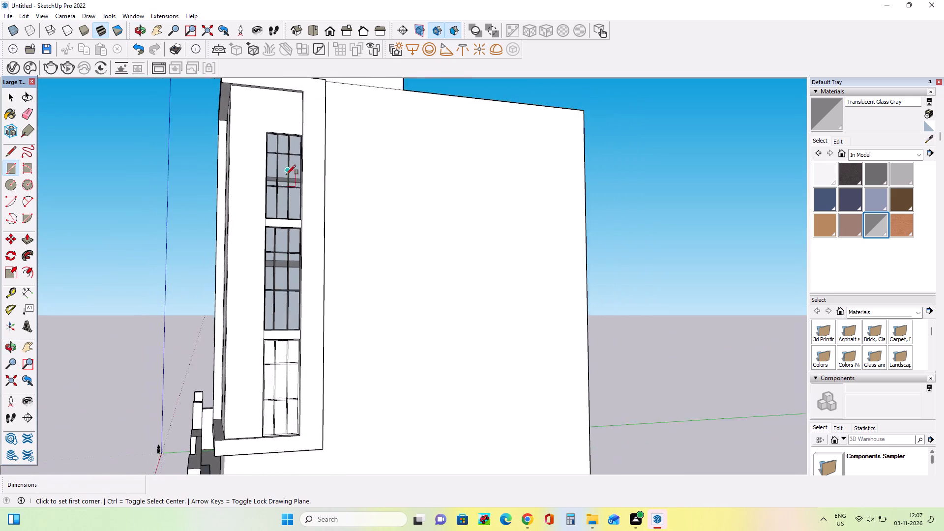
middle_drag(299, 345, 301, 328)
scroll(285, 360, up, 5)
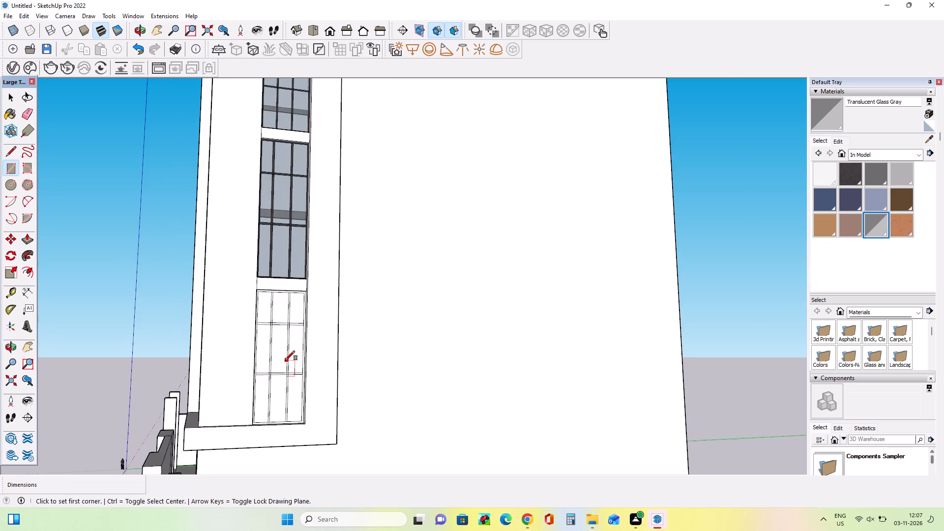
scroll(285, 360, up, 5)
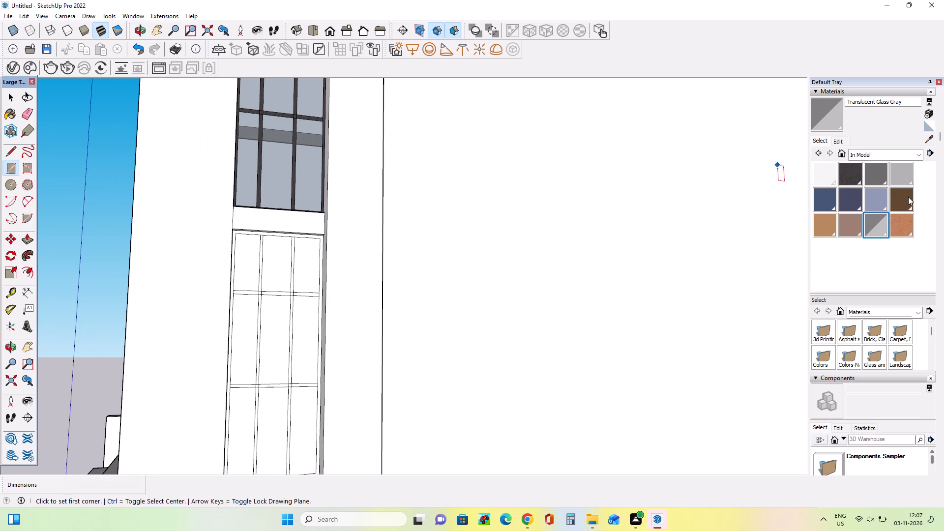
click(853, 172)
scroll(215, 343, up, 2)
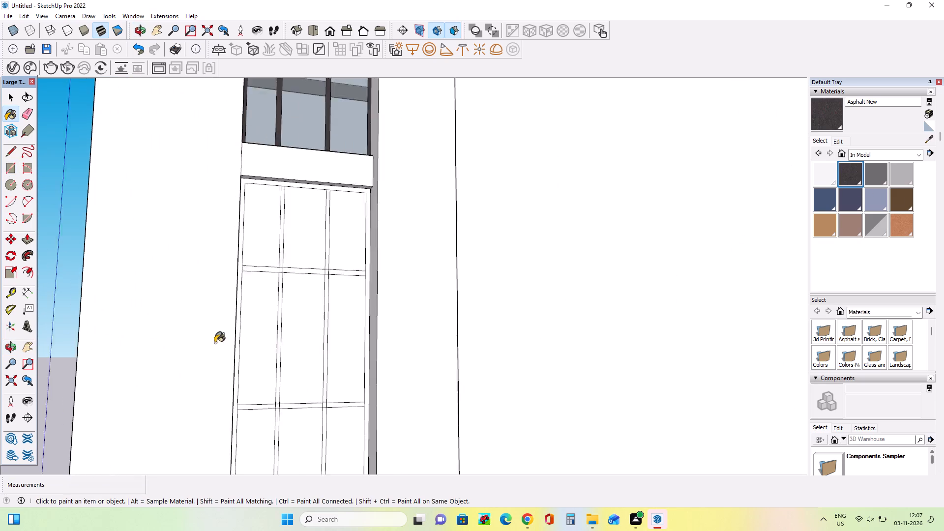
scroll(215, 343, up, 6)
click(277, 252)
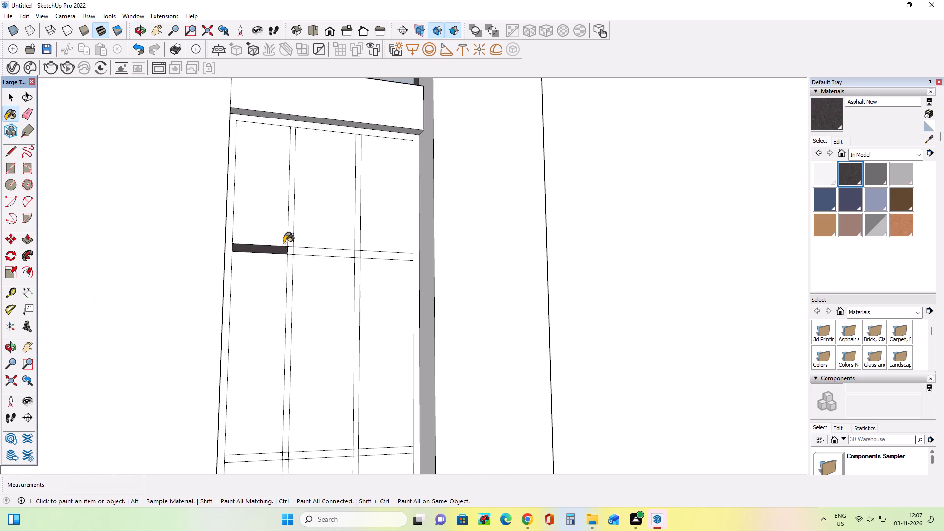
click(289, 242)
click(291, 249)
click(298, 250)
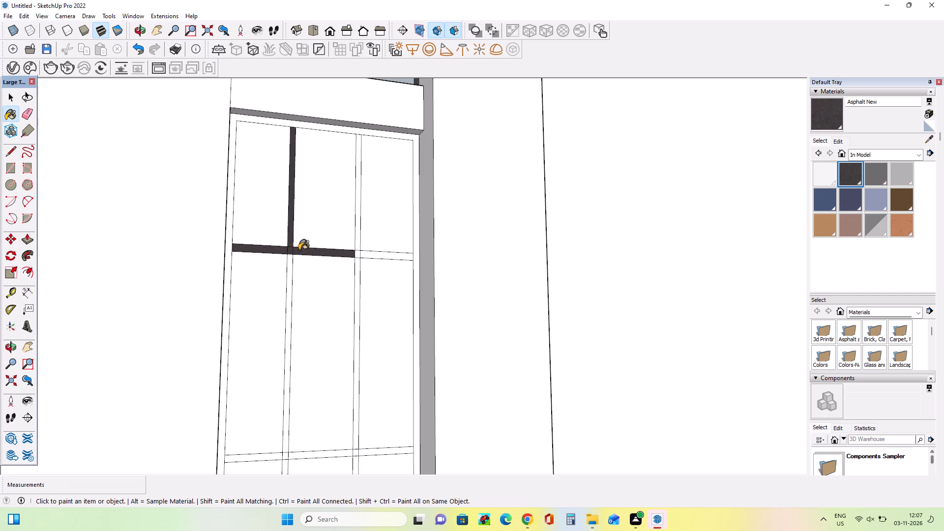
click(228, 242)
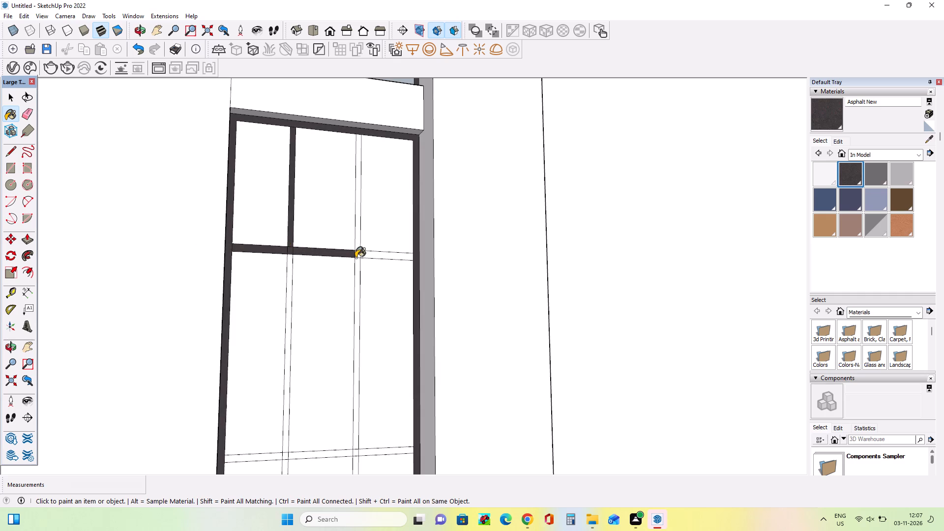
click(356, 255)
click(359, 246)
click(360, 254)
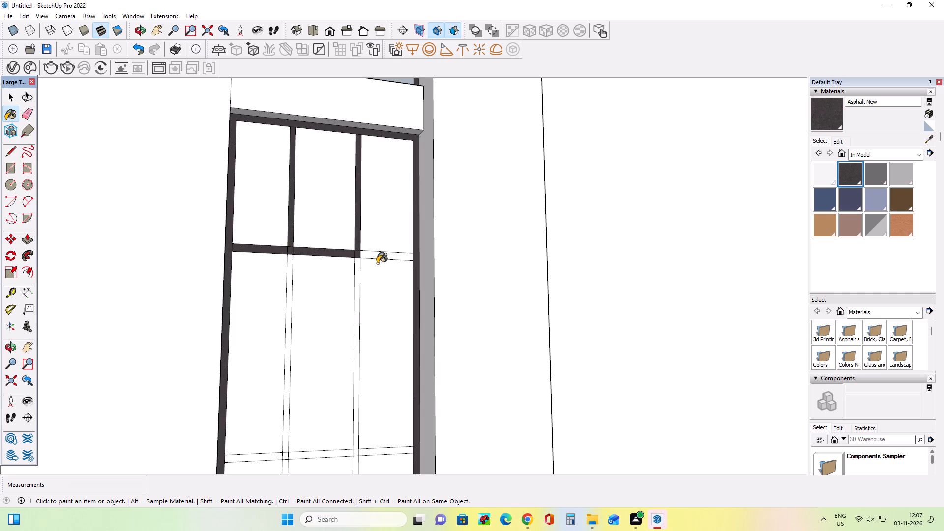
click(375, 255)
click(357, 270)
click(288, 283)
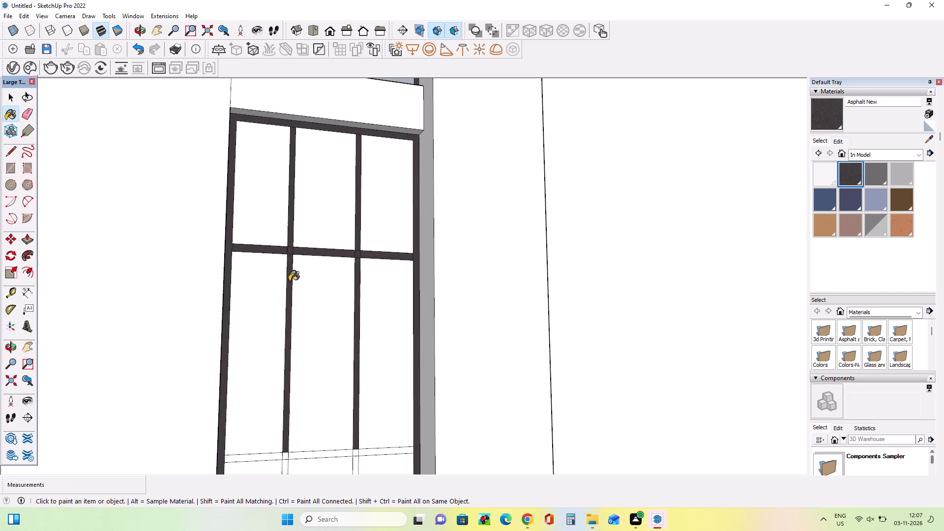
Apply Asphalt New to the same window's lower crossbar and the two mullion segments beneath it.
scroll(291, 240, down, 13)
scroll(305, 348, up, 9)
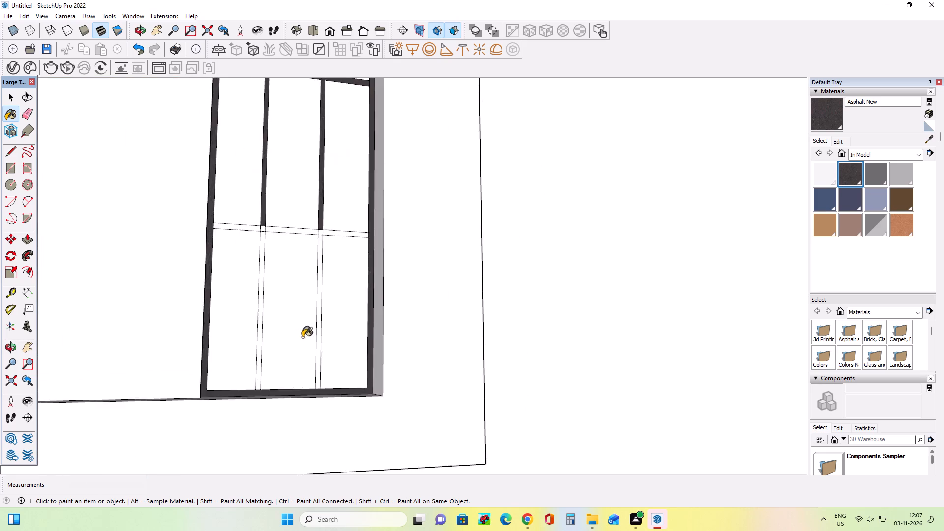
scroll(302, 337, up, 5)
click(350, 182)
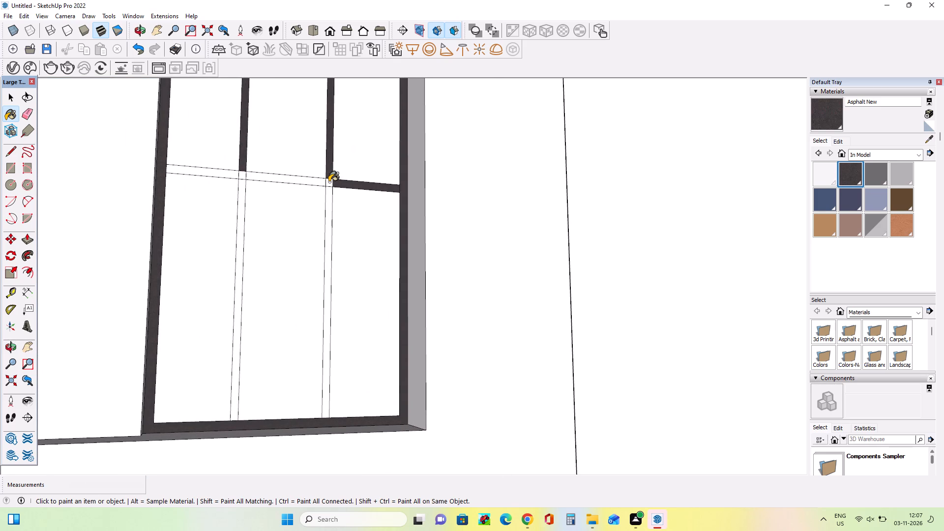
click(329, 182)
click(315, 180)
double_click(233, 170)
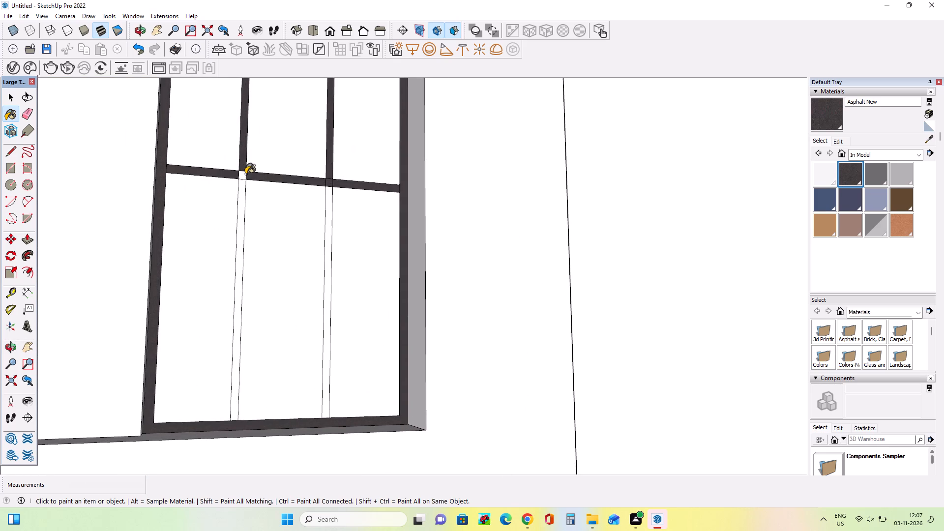
click(245, 174)
click(240, 204)
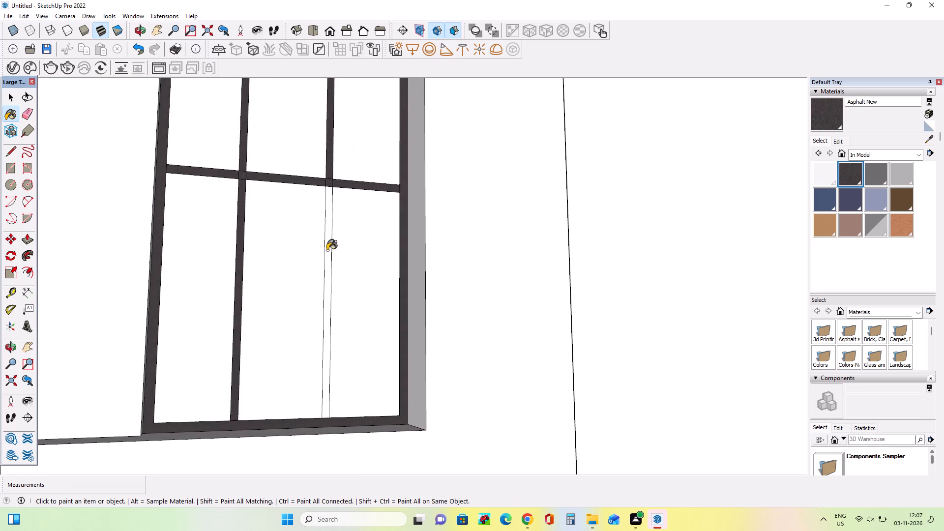
click(327, 250)
Apply Translucent Glass Gray to all nine panes of the lowest side window.
scroll(285, 305, down, 18)
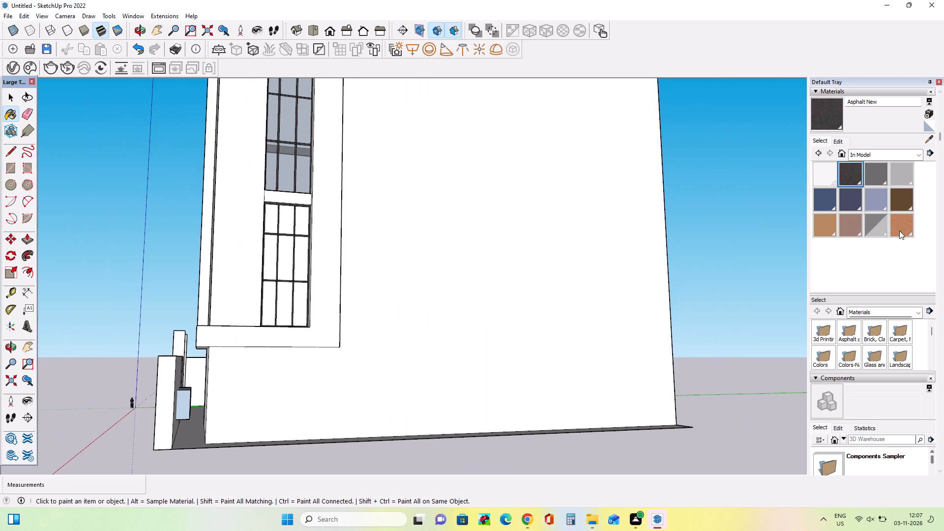
click(872, 221)
scroll(280, 228, up, 8)
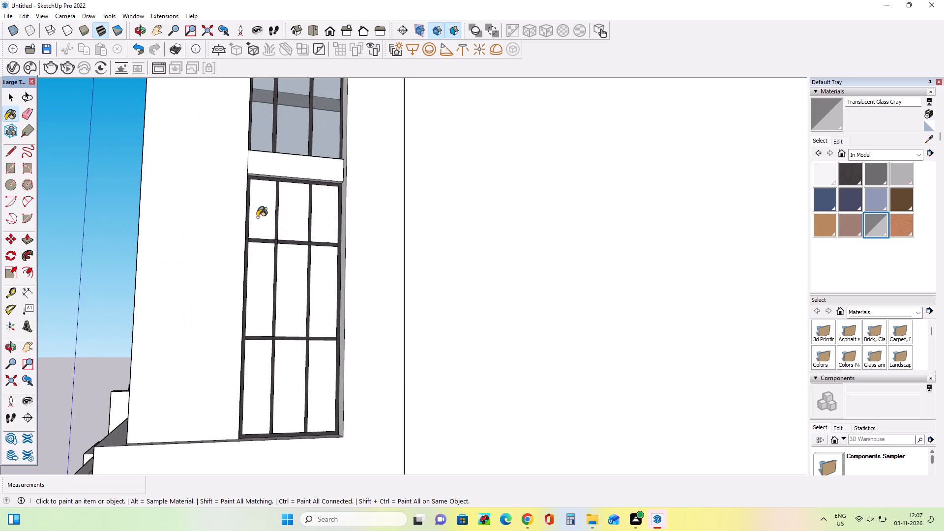
click(258, 213)
click(299, 213)
click(330, 217)
click(336, 282)
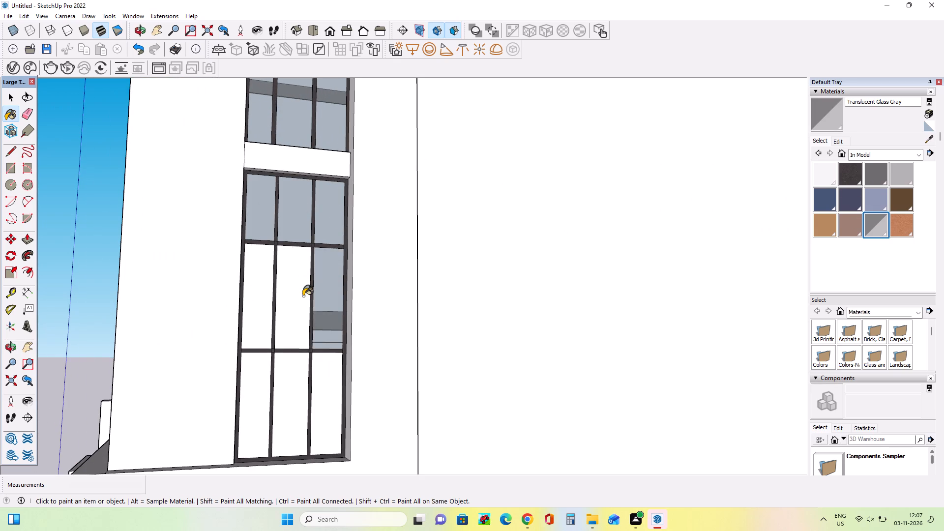
click(296, 296)
click(259, 296)
click(250, 375)
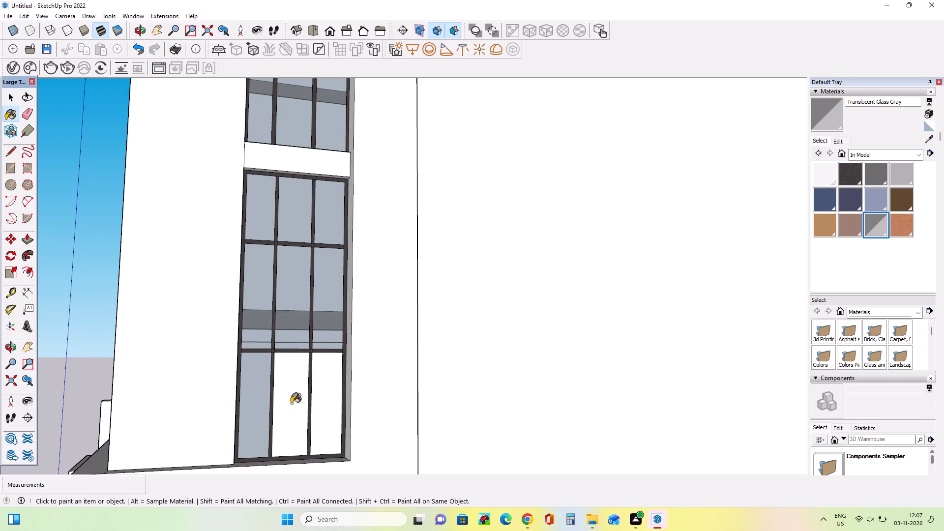
click(291, 404)
click(328, 411)
Compare the building's front facade with the reference image to plan the tall front tower's windows.
middle_drag(375, 373, 413, 432)
scroll(413, 432, down, 13)
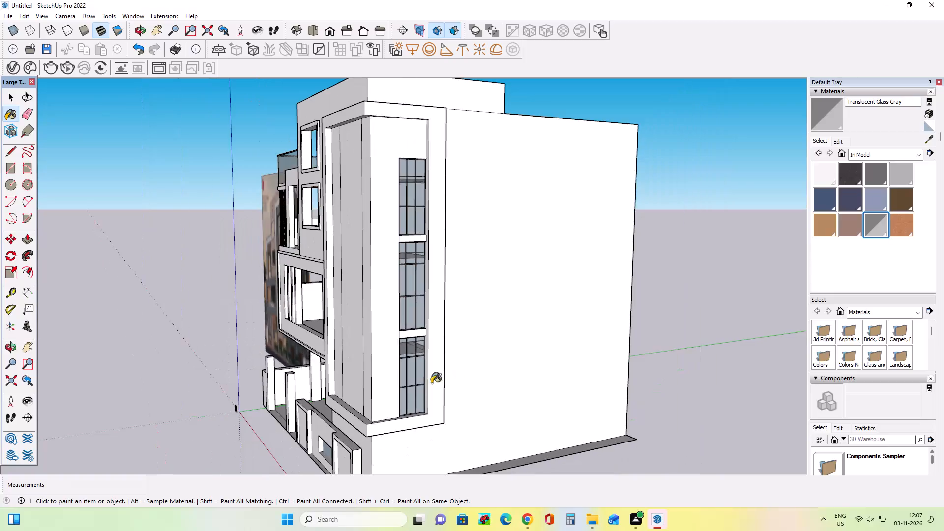
middle_drag(235, 373, 563, 384)
scroll(164, 331, up, 4)
scroll(153, 342, down, 5)
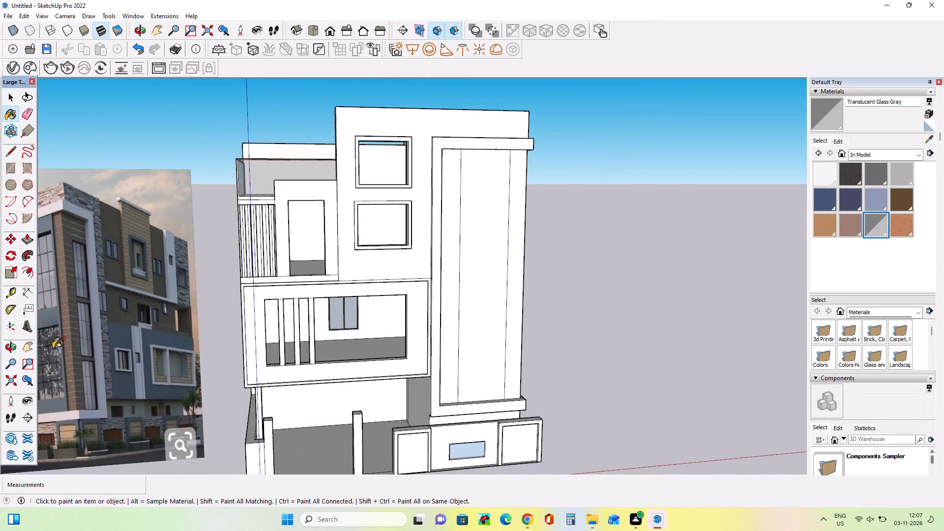
scroll(37, 333, up, 14)
middle_drag(125, 306, 137, 322)
scroll(137, 322, down, 15)
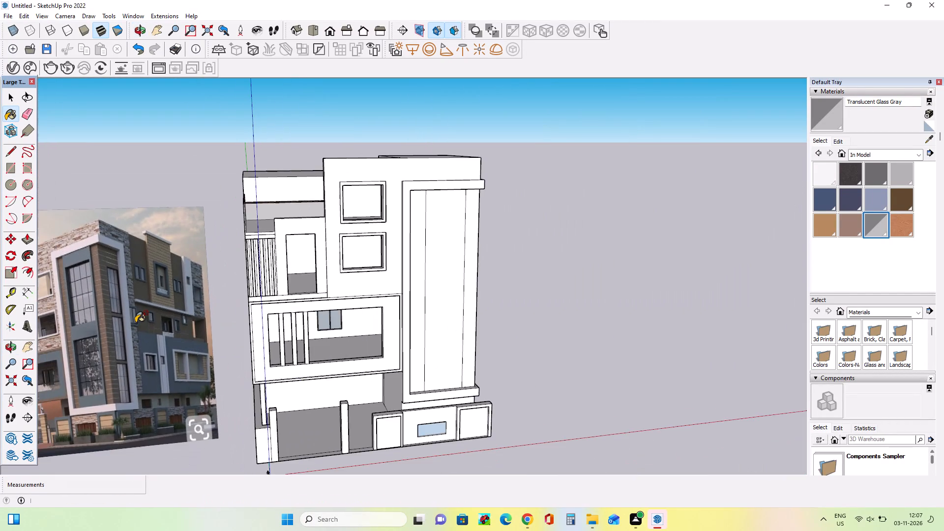
middle_drag(137, 322, 75, 345)
scroll(137, 322, down, 1)
middle_drag(446, 338, 442, 262)
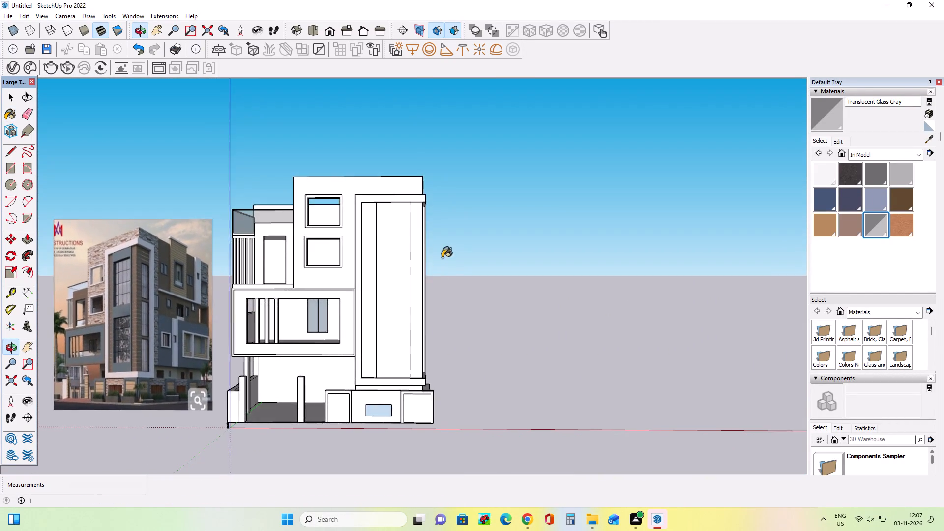
scroll(370, 237, up, 4)
middle_drag(370, 238, 376, 247)
scroll(408, 263, down, 4)
middle_drag(409, 265, 413, 275)
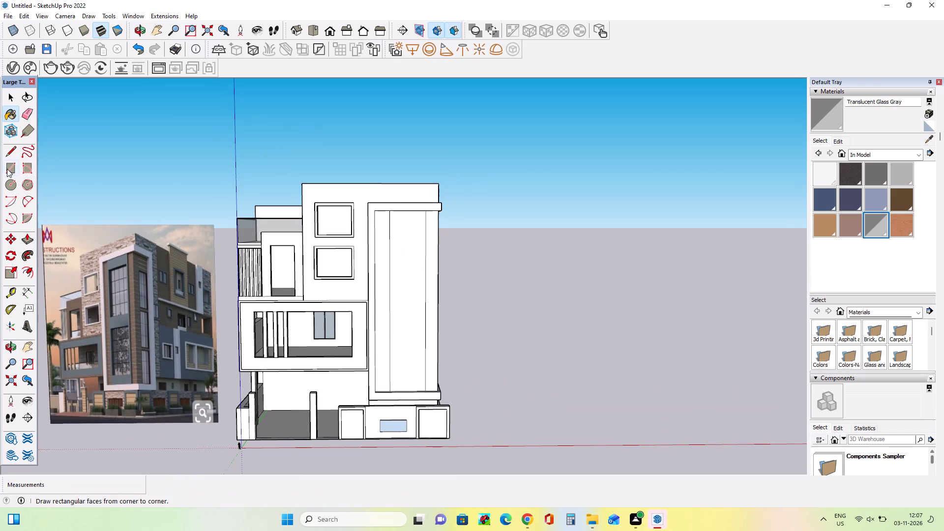
Draw a rectangle as a top band on the front tower's face, spanning the strip between its two vertical lines.
click(11, 169)
scroll(324, 335, up, 2)
scroll(45, 274, up, 10)
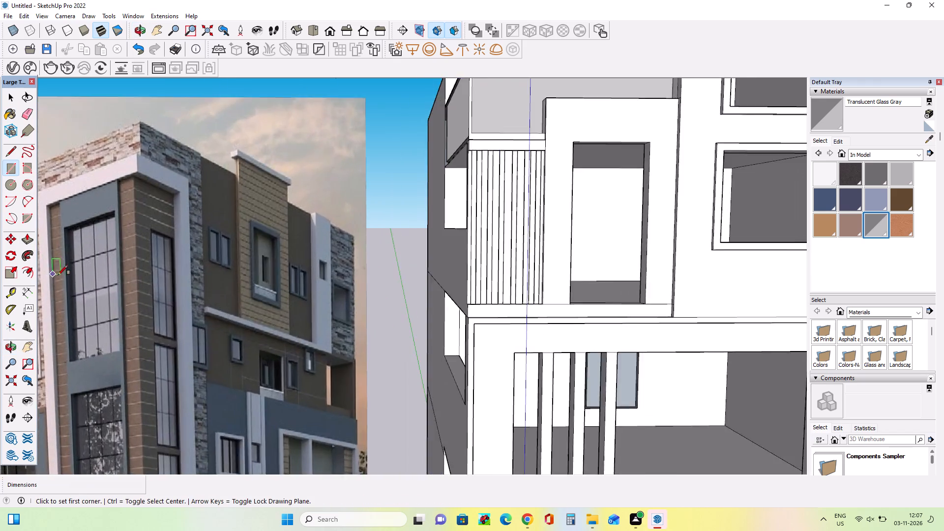
scroll(58, 275, up, 3)
scroll(318, 283, down, 17)
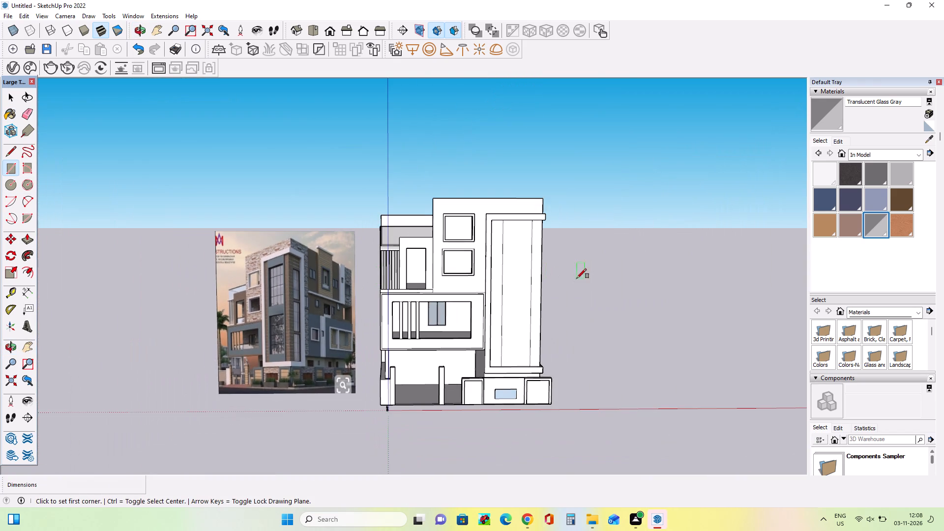
scroll(522, 236, up, 8)
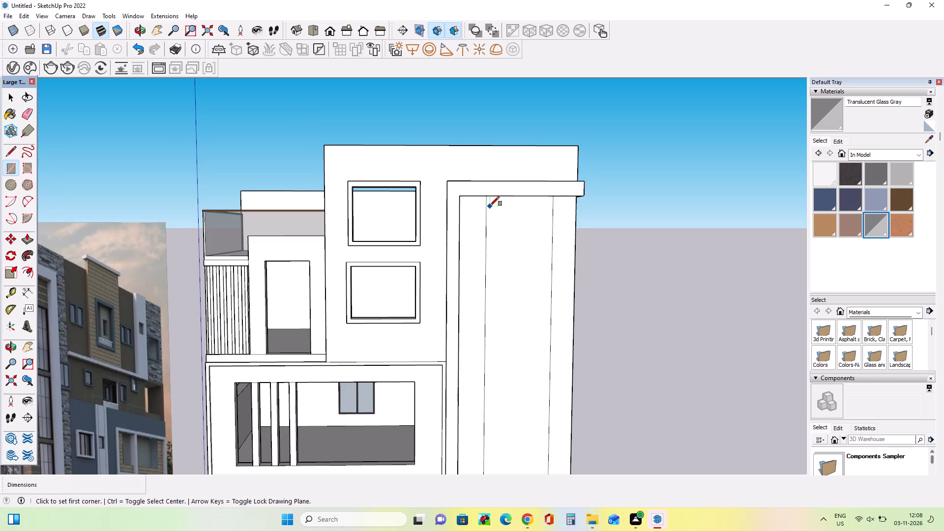
click(488, 236)
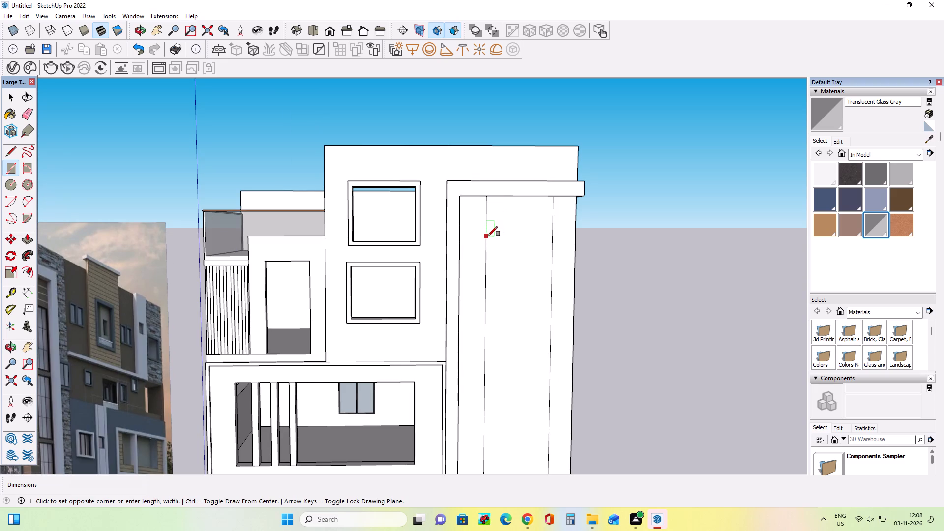
click(555, 200)
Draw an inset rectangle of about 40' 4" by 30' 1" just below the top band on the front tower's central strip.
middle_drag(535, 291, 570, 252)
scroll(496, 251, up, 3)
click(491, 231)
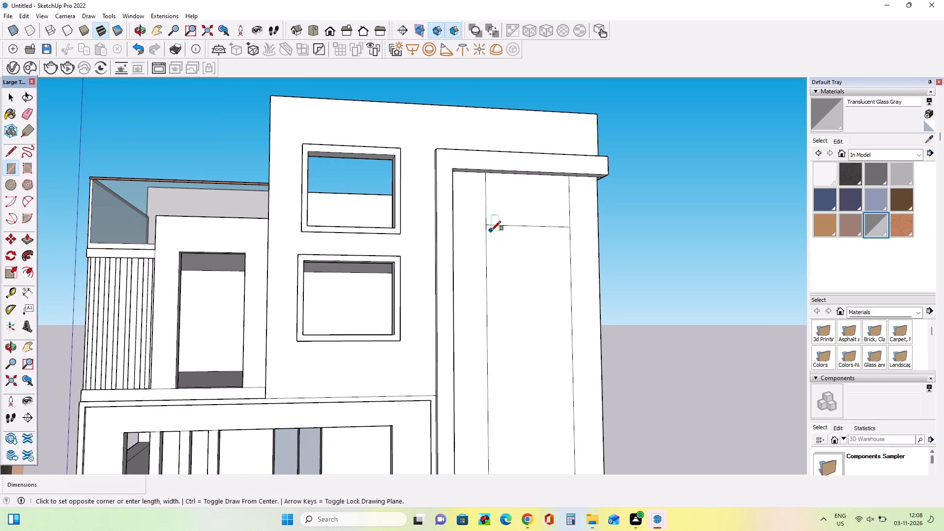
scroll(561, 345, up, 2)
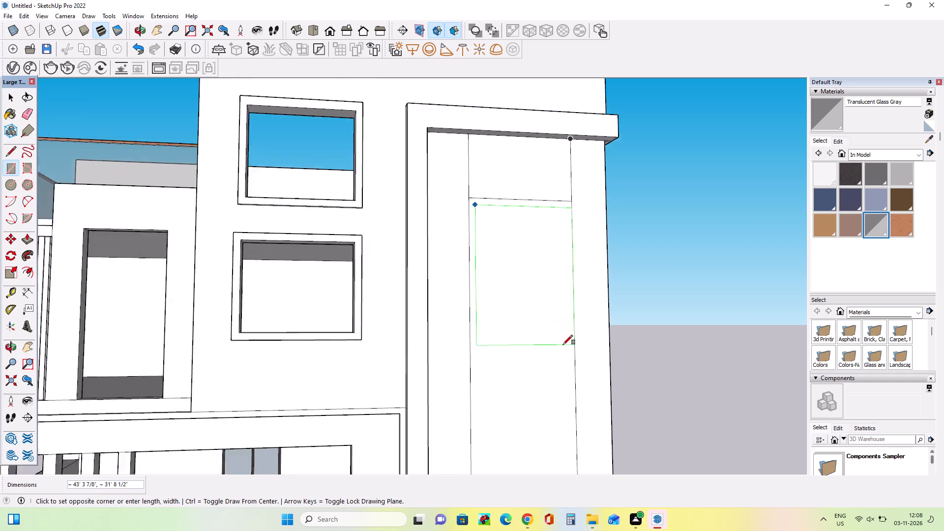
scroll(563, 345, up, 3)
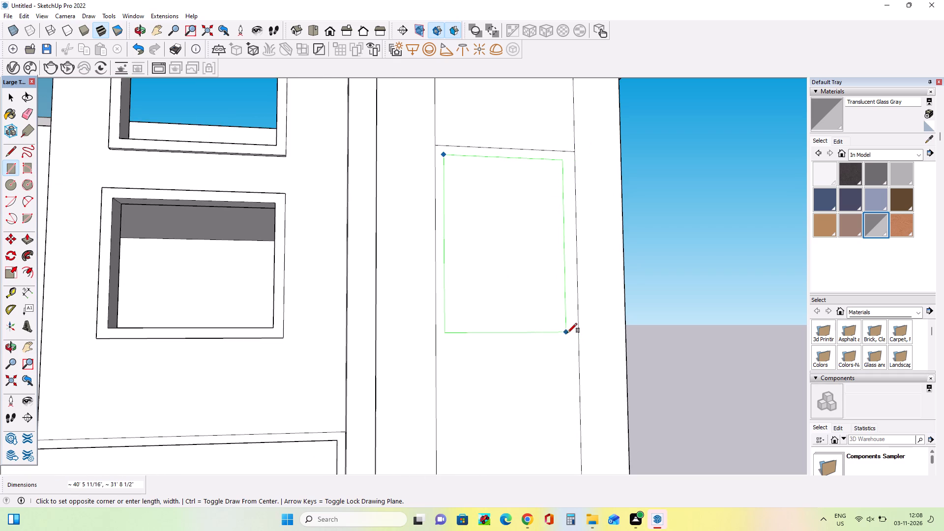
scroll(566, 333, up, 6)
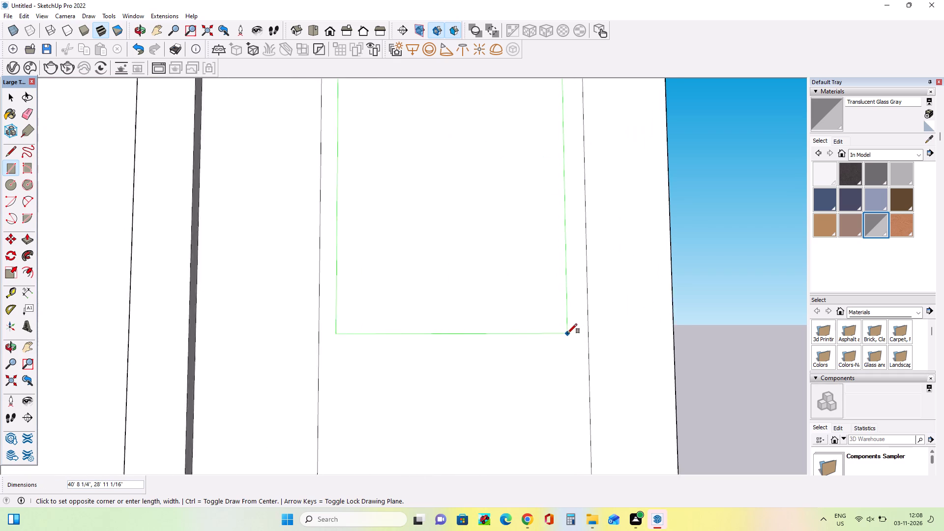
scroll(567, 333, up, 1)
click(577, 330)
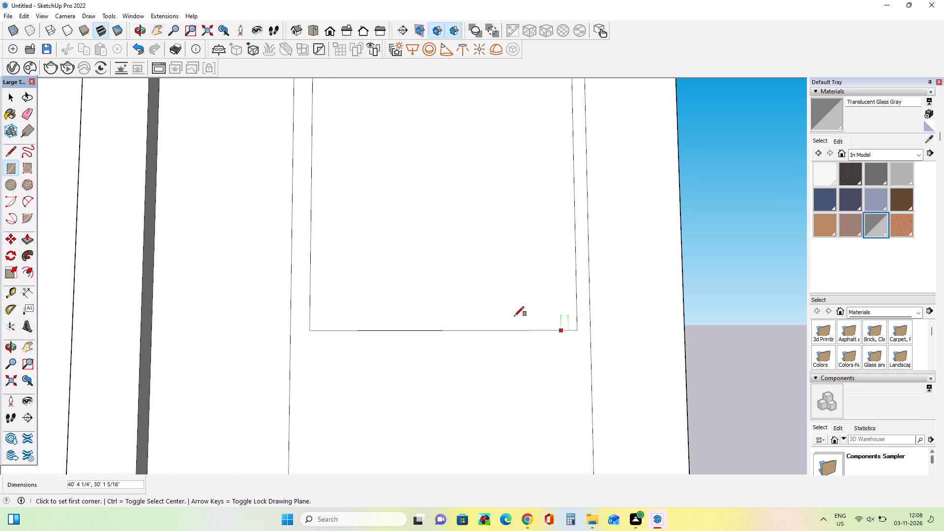
Draw a middle band rectangle of about 13' 9" by 33' 9" across the front tower strip, between its two vertical lines.
scroll(513, 316, down, 20)
scroll(513, 316, down, 4)
middle_drag(548, 323, 516, 345)
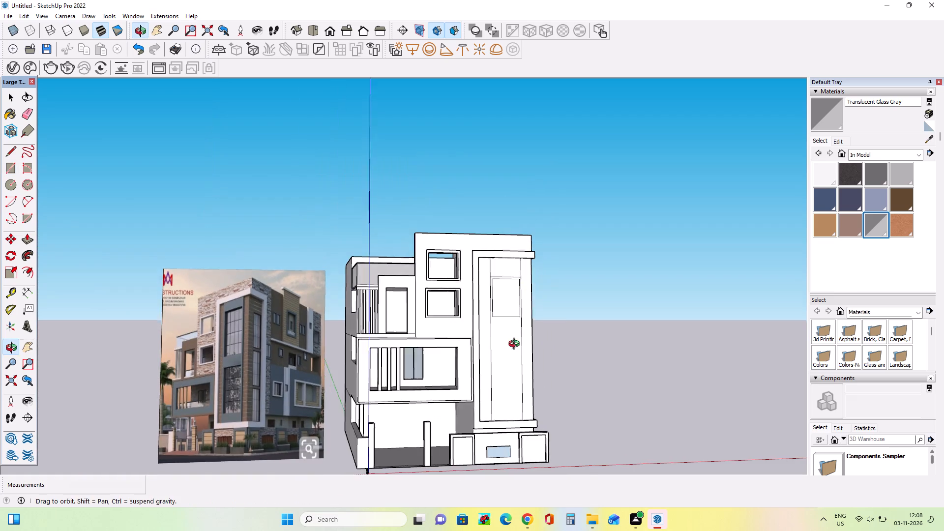
middle_drag(516, 345, 498, 356)
middle_drag(519, 362, 523, 375)
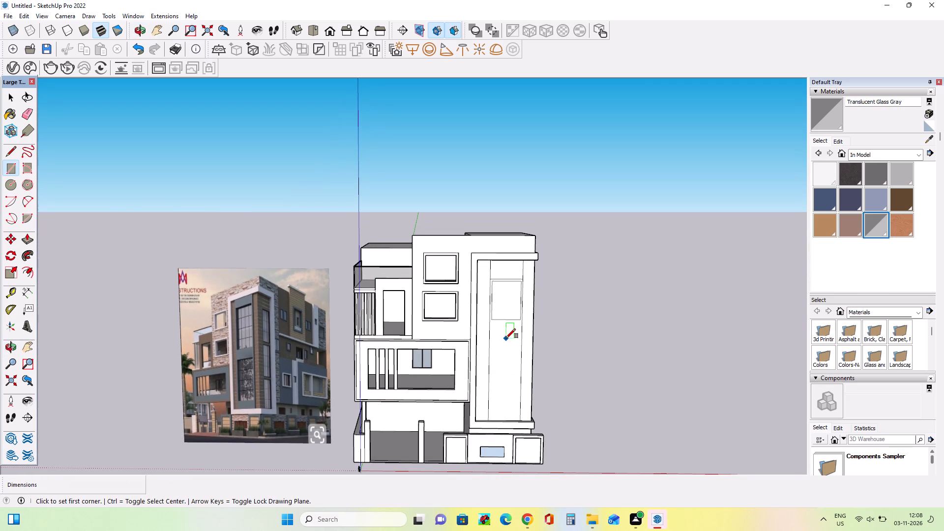
scroll(506, 338, up, 2)
middle_drag(506, 343, 508, 348)
scroll(496, 369, up, 2)
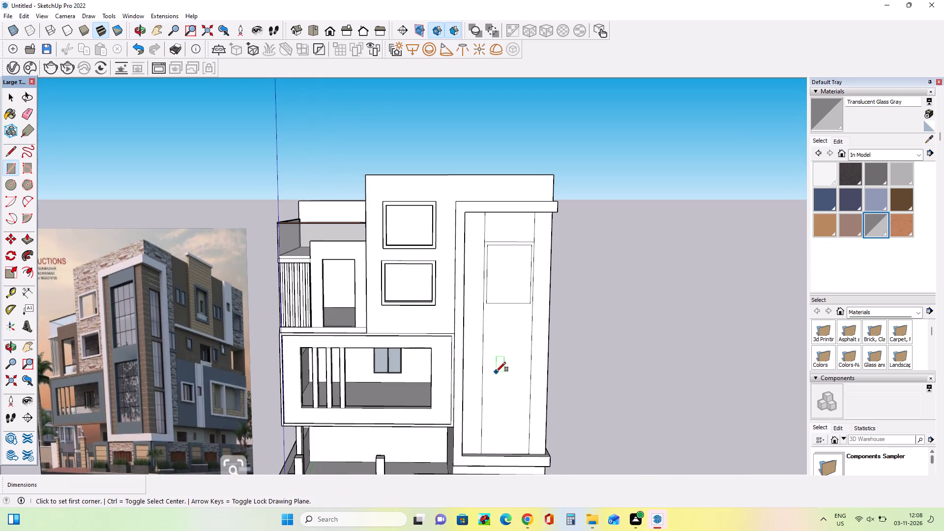
middle_drag(496, 372, 499, 379)
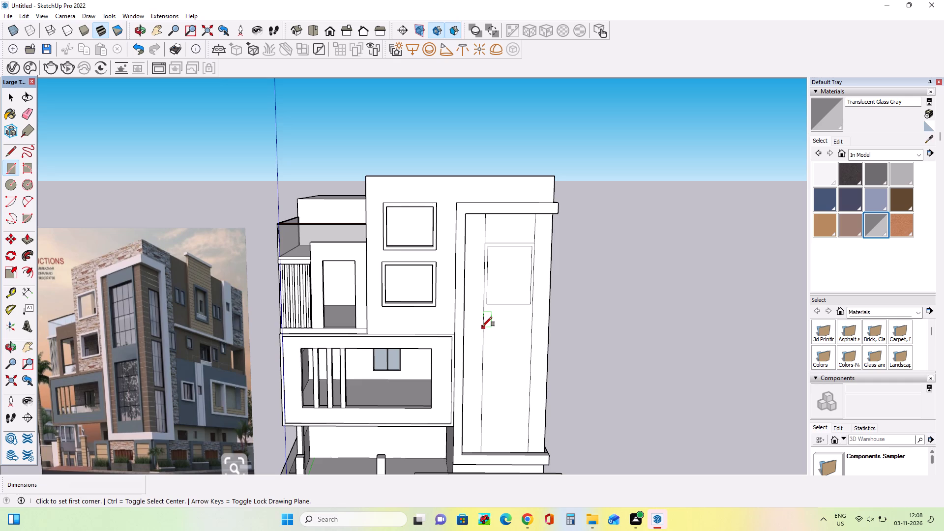
click(482, 324)
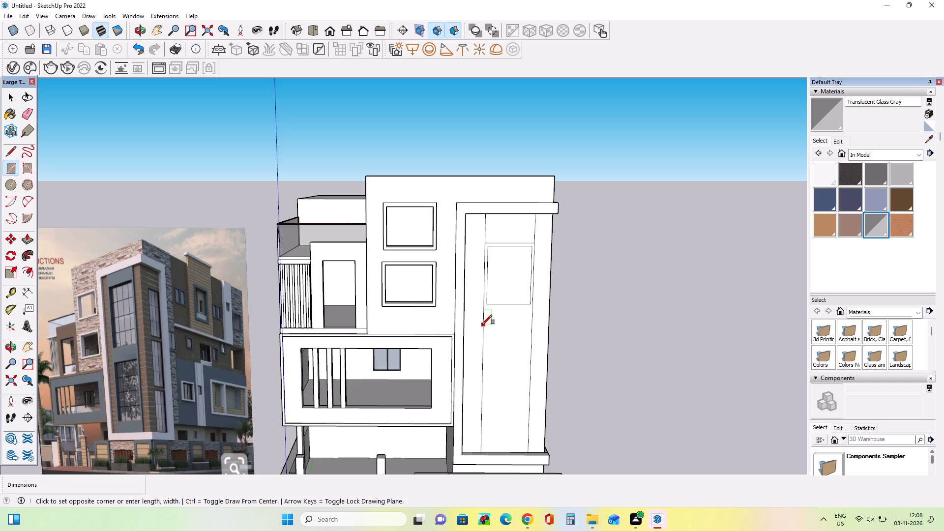
click(530, 344)
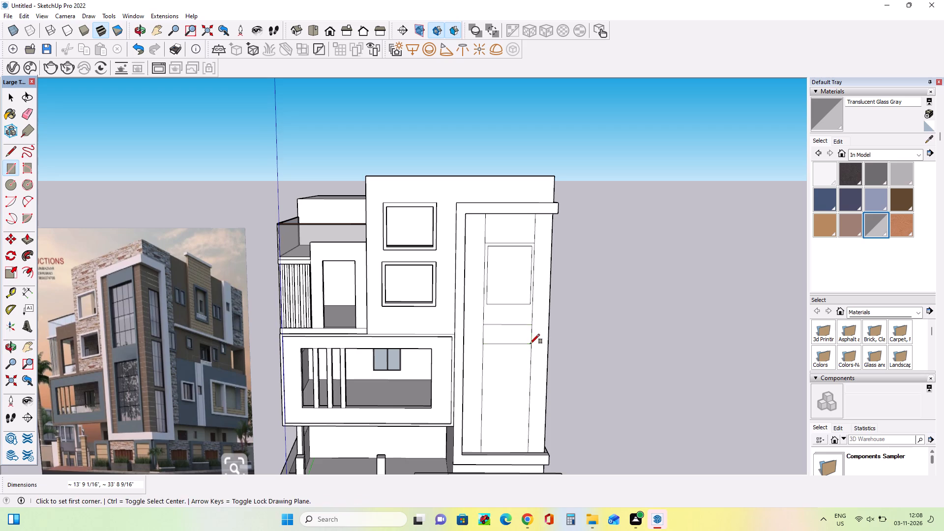
Draw a thin rectangle as a bottom band at the foot of the front tower strip, spanning its two vertical lines.
middle_drag(525, 357, 554, 317)
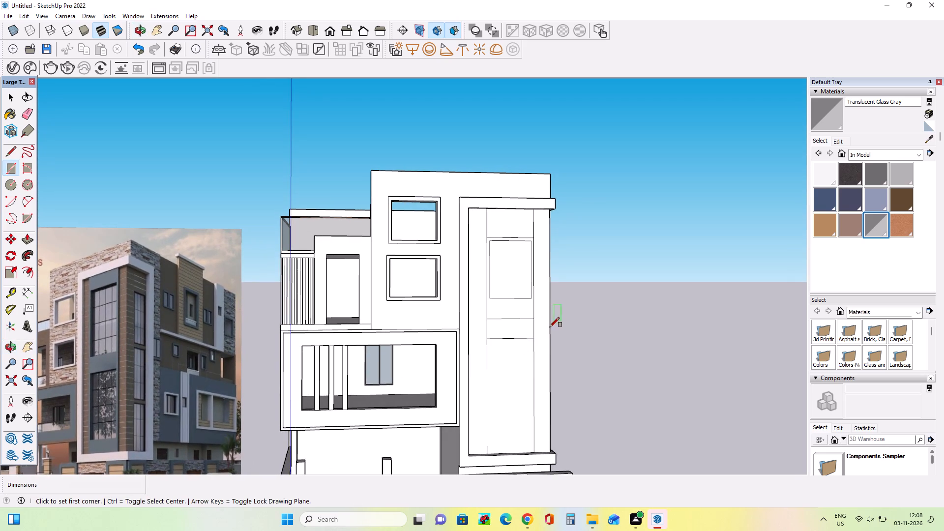
middle_click(543, 335)
scroll(505, 379, up, 1)
scroll(505, 379, down, 4)
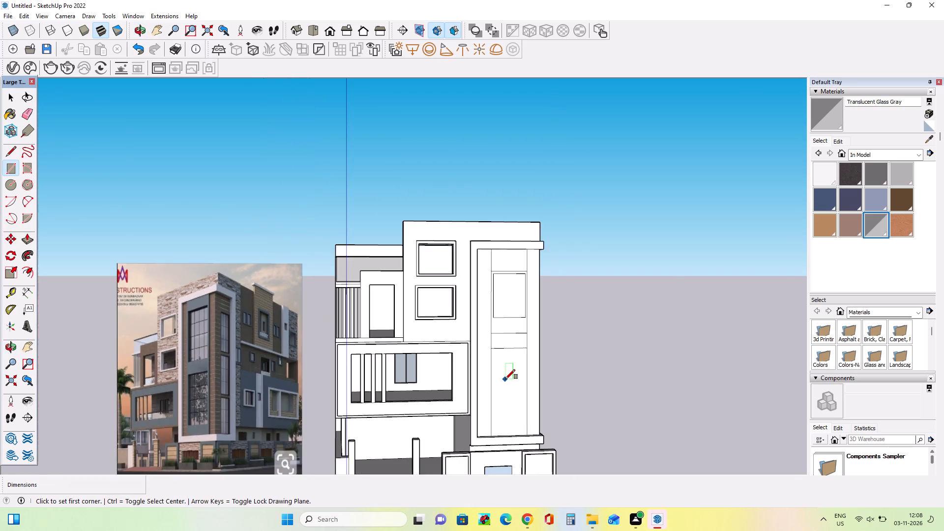
scroll(505, 379, down, 3)
middle_drag(524, 445, 527, 463)
scroll(495, 431, up, 7)
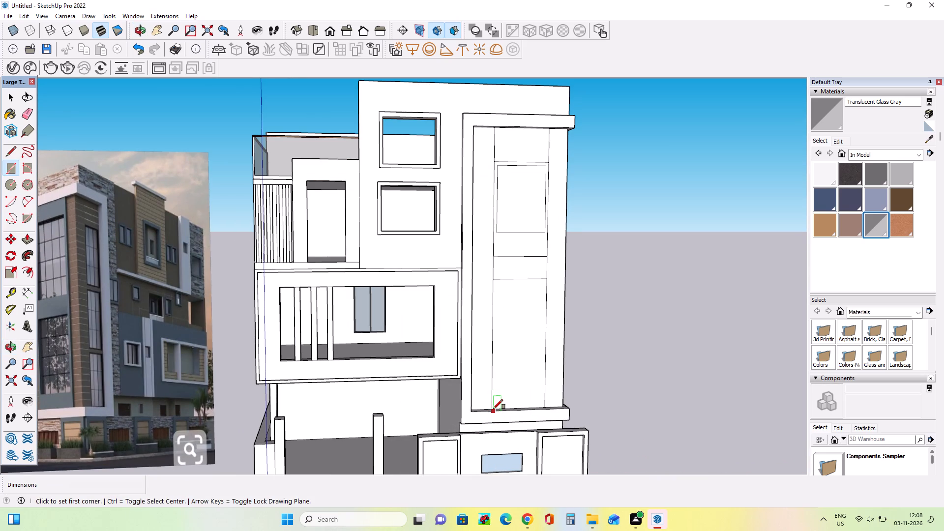
middle_drag(493, 409, 498, 439)
scroll(489, 403, up, 3)
click(490, 408)
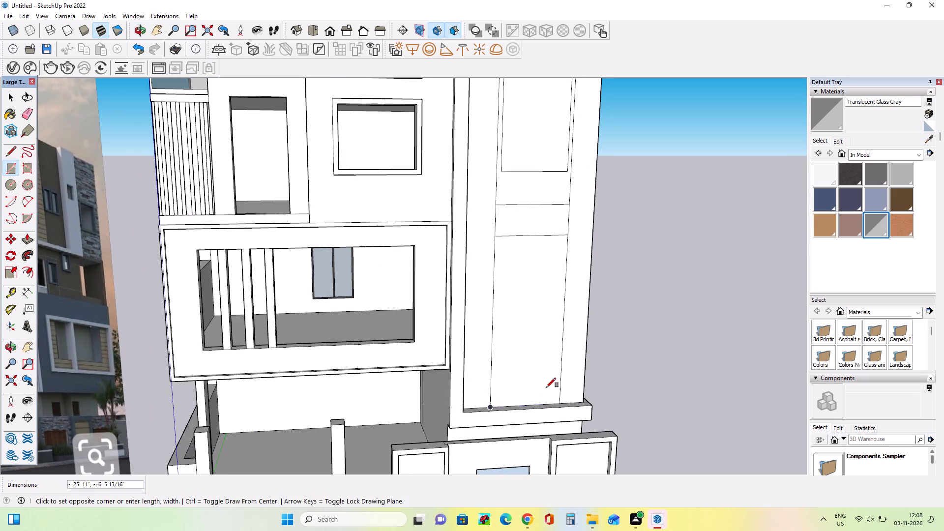
click(561, 384)
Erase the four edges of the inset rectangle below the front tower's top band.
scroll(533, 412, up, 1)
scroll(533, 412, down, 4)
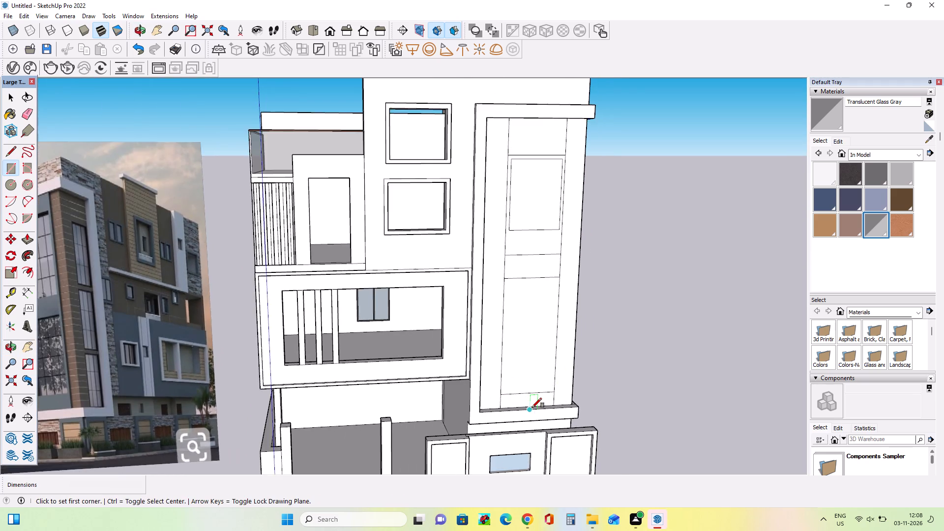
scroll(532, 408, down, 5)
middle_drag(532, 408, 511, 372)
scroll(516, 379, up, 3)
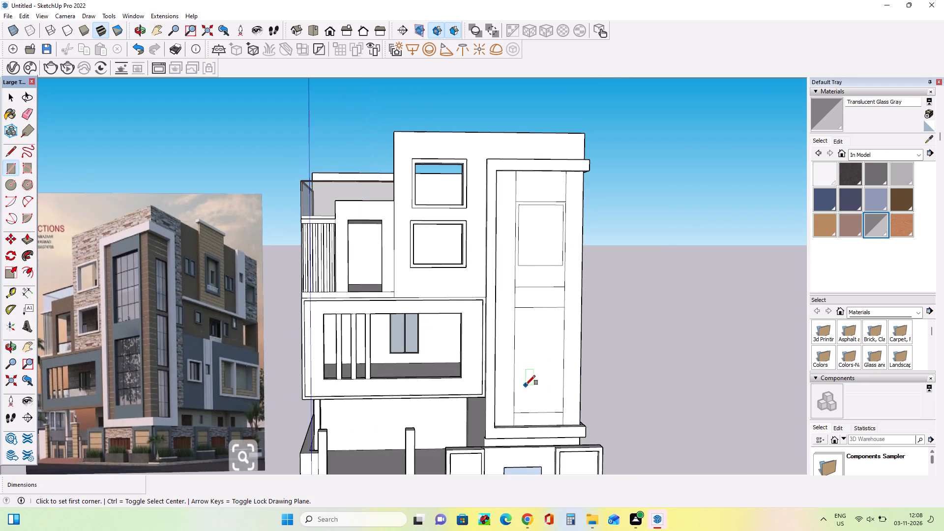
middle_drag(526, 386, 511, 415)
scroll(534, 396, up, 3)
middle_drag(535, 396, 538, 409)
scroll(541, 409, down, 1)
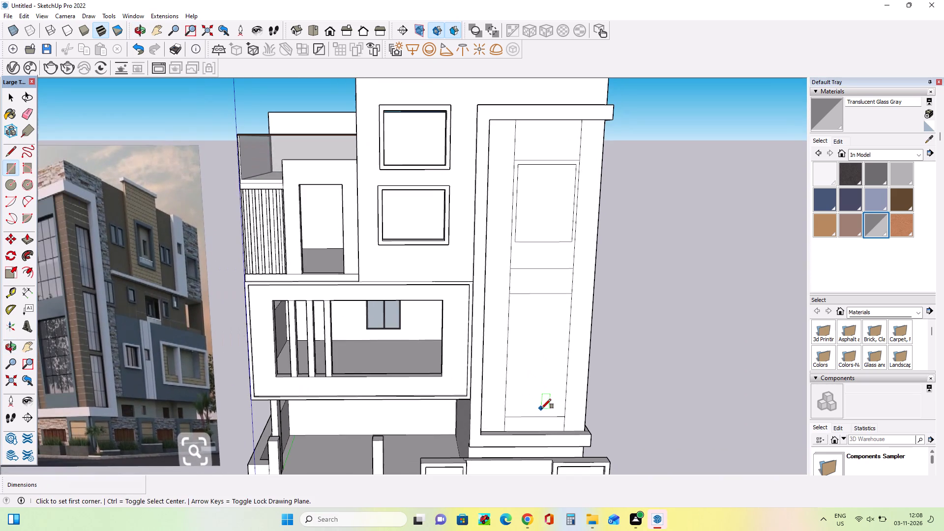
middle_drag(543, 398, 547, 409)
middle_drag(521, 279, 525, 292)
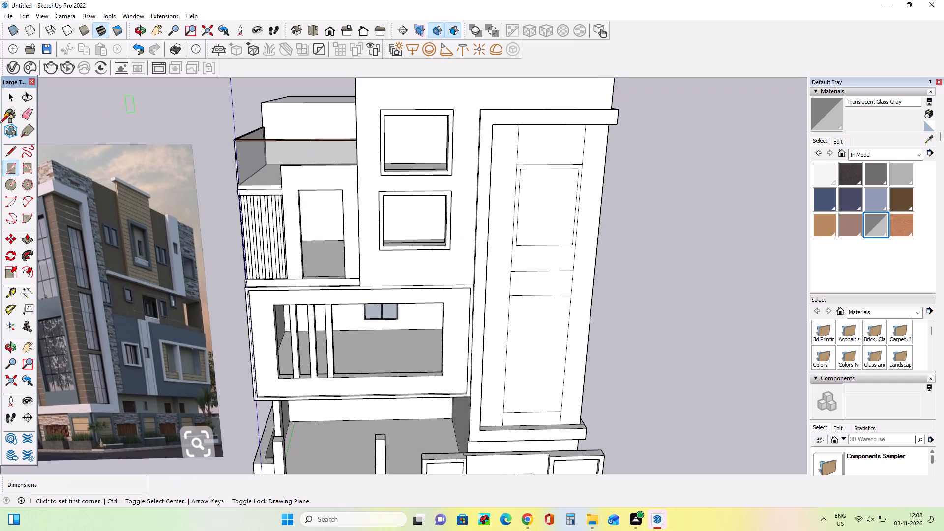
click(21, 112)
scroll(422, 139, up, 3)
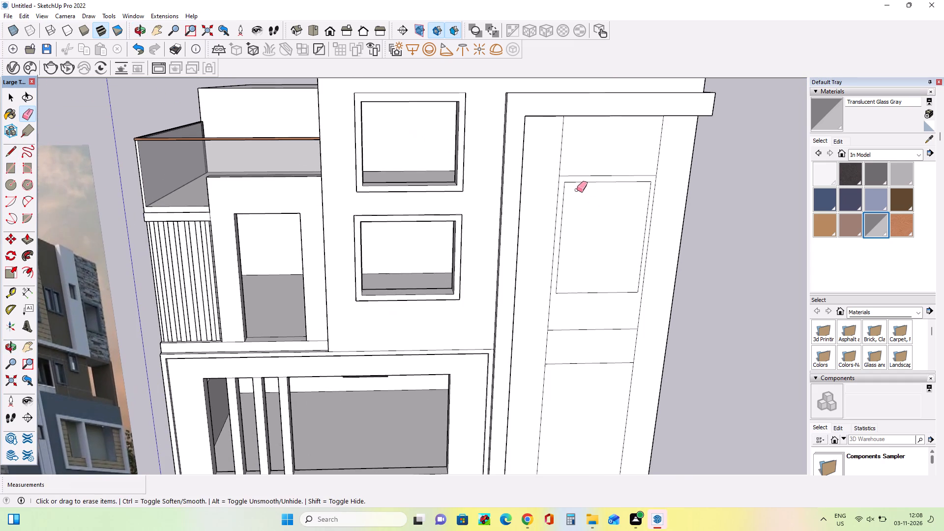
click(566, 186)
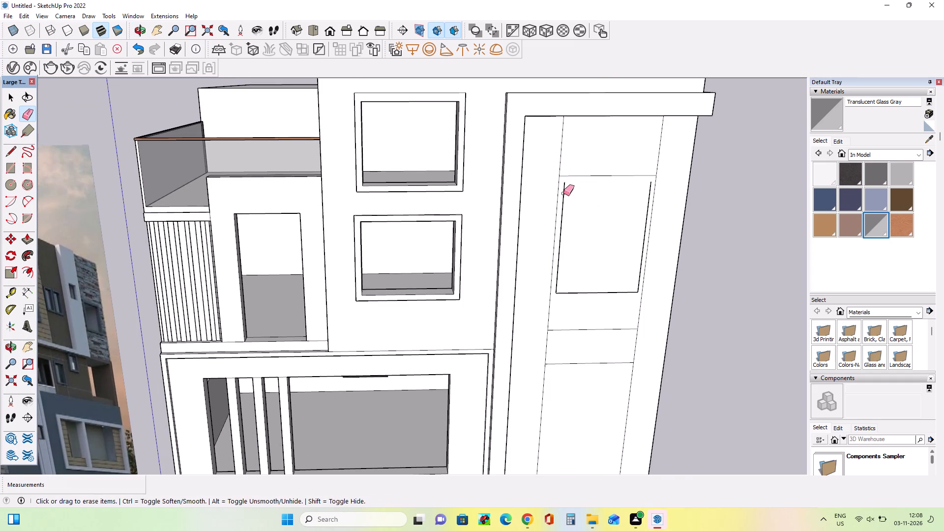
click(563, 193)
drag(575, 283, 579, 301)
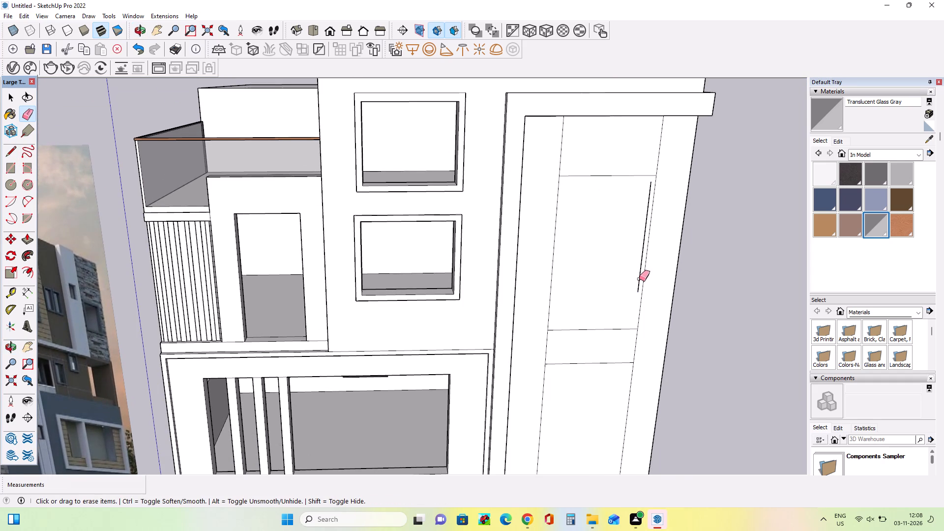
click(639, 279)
Offset the upper panel between the front tower's top and middle bands inward to form a narrow window frame.
scroll(546, 240, down, 8)
middle_drag(594, 285, 543, 258)
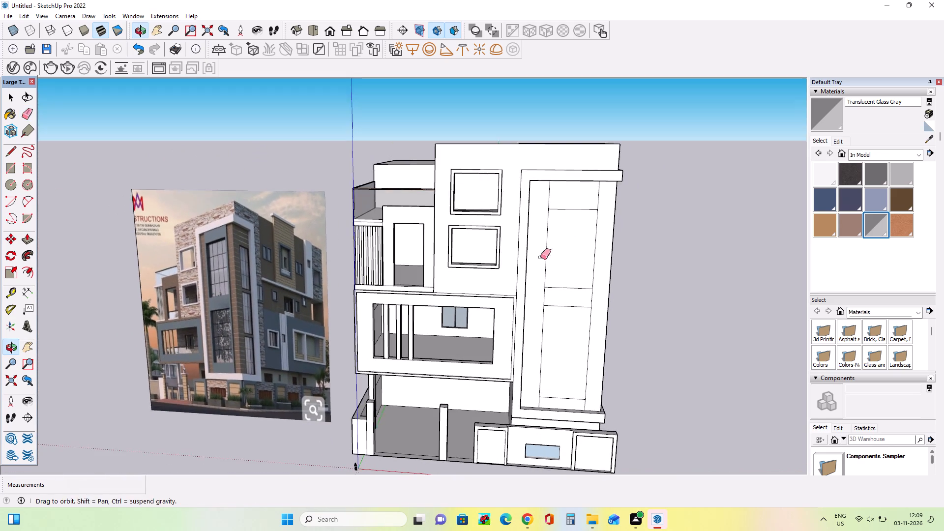
click(26, 270)
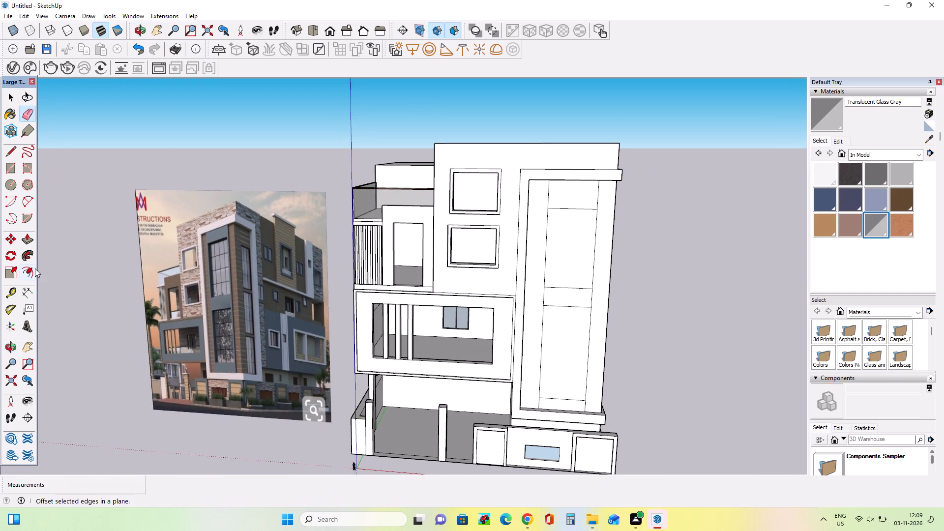
drag(569, 252, 550, 260)
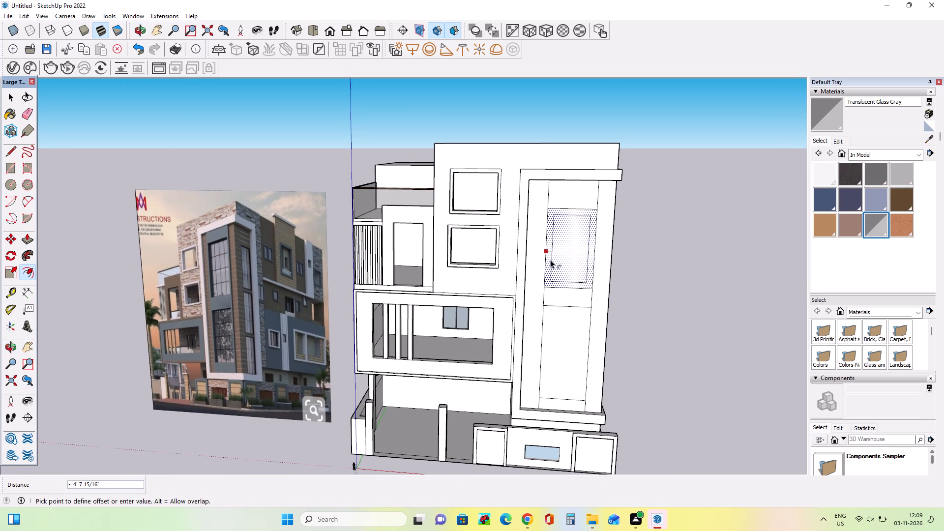
drag(550, 260, 547, 260)
Offset the lower panel between the front tower's middle and bottom bands inward by about 1' 2 1/2" as a window frame.
scroll(464, 243, down, 7)
middle_drag(537, 289, 567, 308)
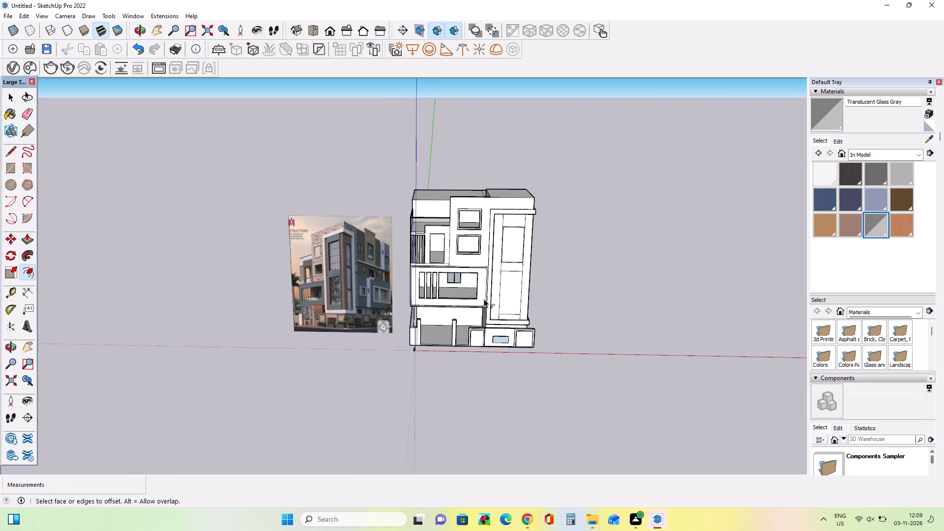
scroll(484, 299, up, 6)
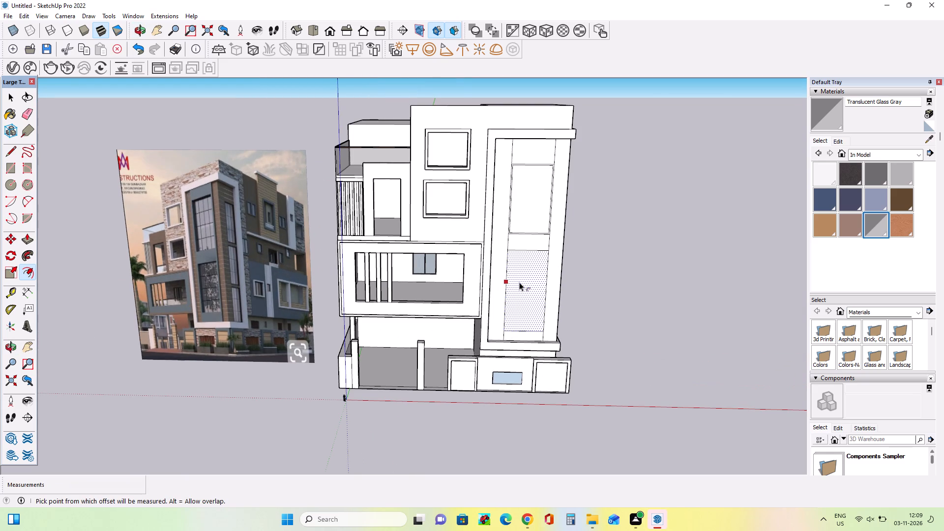
middle_drag(519, 282, 520, 293)
scroll(525, 299, up, 3)
middle_drag(525, 299, 526, 306)
scroll(520, 296, up, 3)
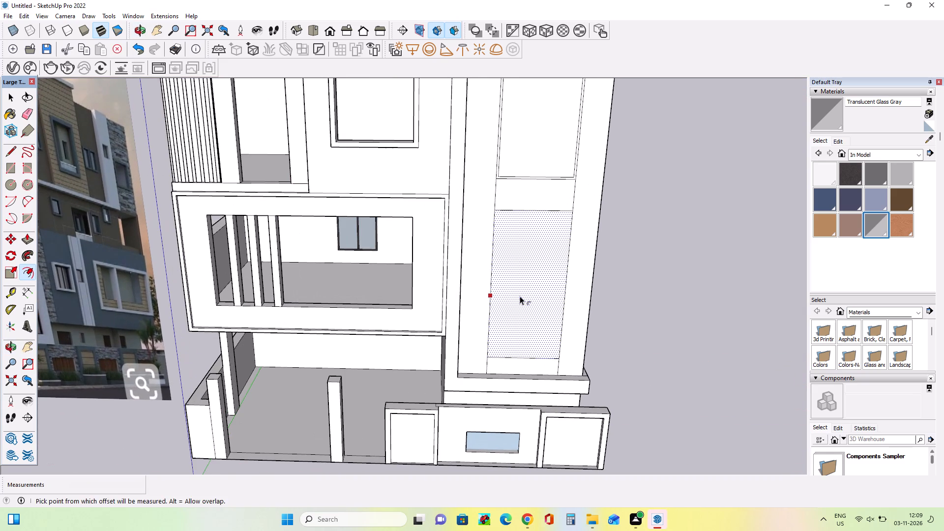
drag(520, 296, 493, 303)
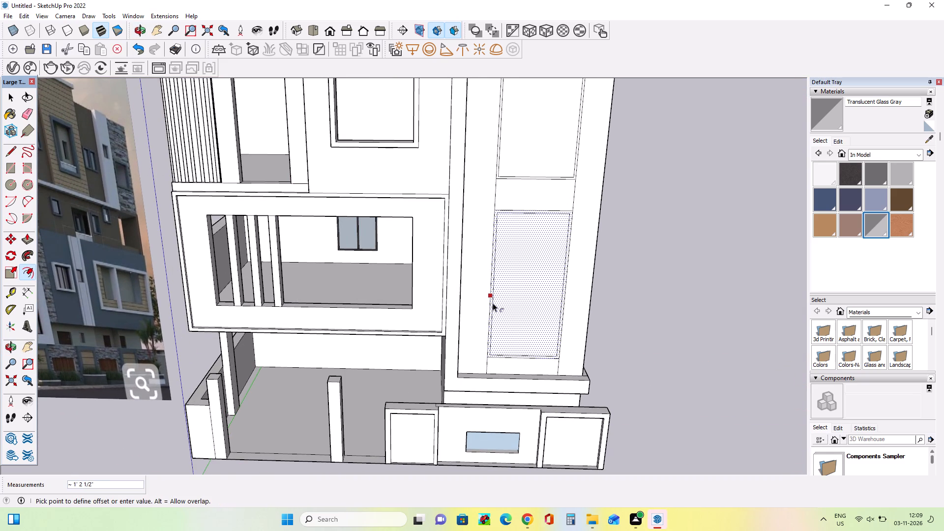
drag(493, 303, 492, 303)
Apply Translucent Glass Gray to the inner faces of the front tower's upper and lower window panels.
middle_drag(512, 319, 527, 330)
scroll(518, 327, down, 10)
middle_drag(547, 294, 548, 201)
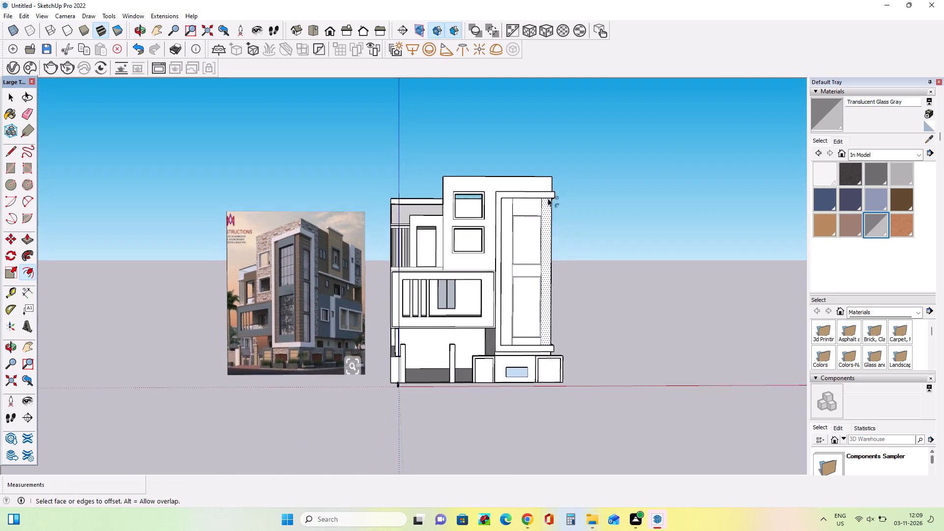
scroll(540, 211, up, 4)
middle_drag(546, 234, 545, 211)
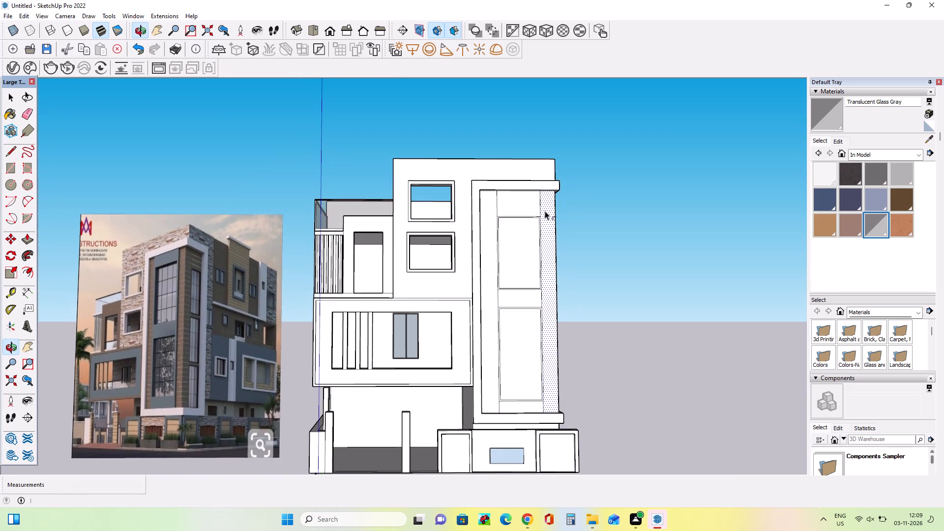
middle_drag(584, 207, 584, 215)
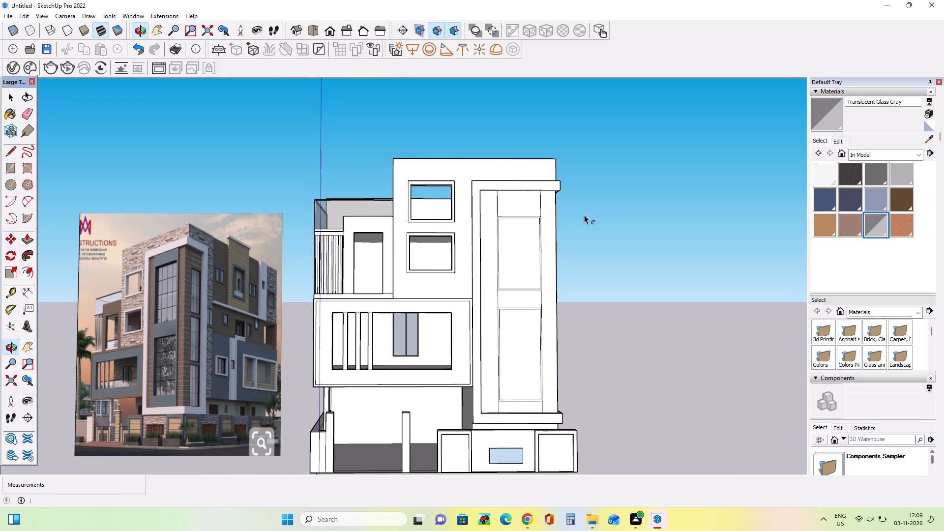
scroll(553, 263, up, 2)
middle_drag(553, 263, 553, 270)
scroll(504, 241, down, 4)
middle_drag(507, 250, 511, 262)
scroll(505, 263, up, 4)
middle_drag(505, 264, 509, 282)
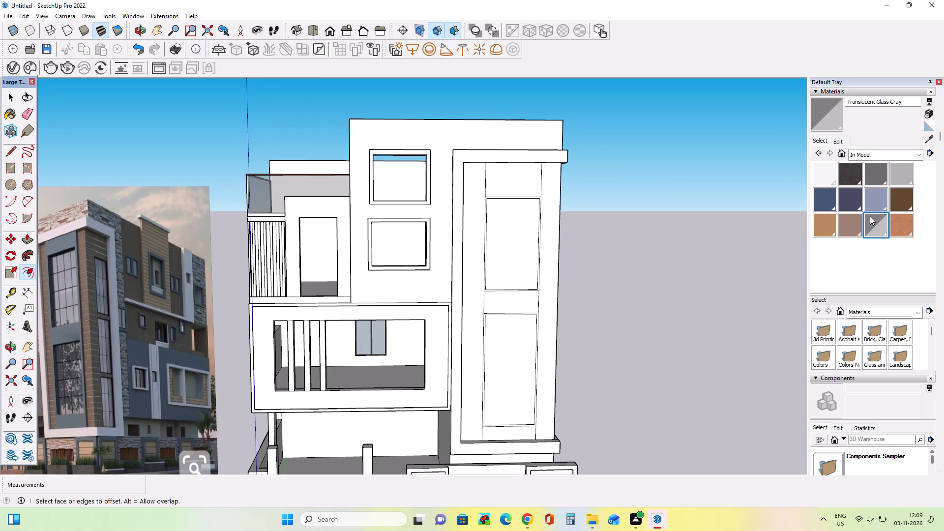
click(870, 216)
click(508, 243)
click(506, 346)
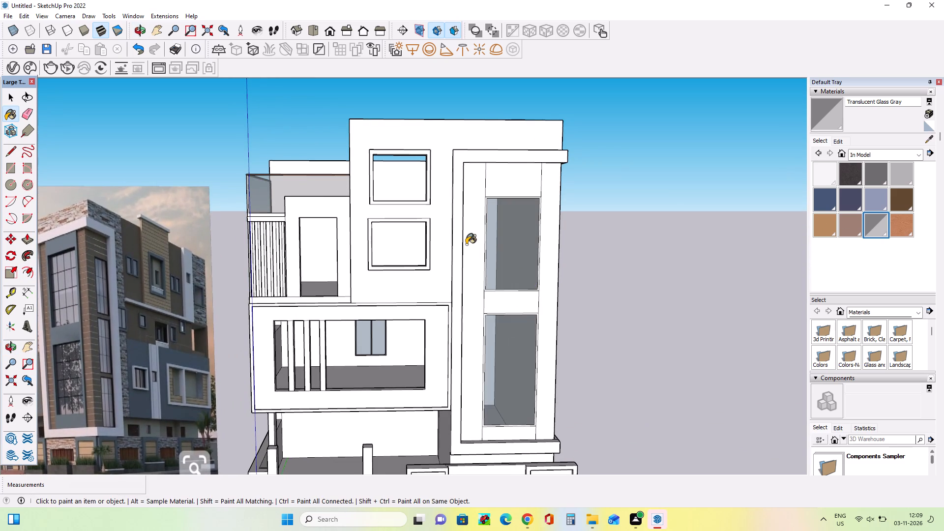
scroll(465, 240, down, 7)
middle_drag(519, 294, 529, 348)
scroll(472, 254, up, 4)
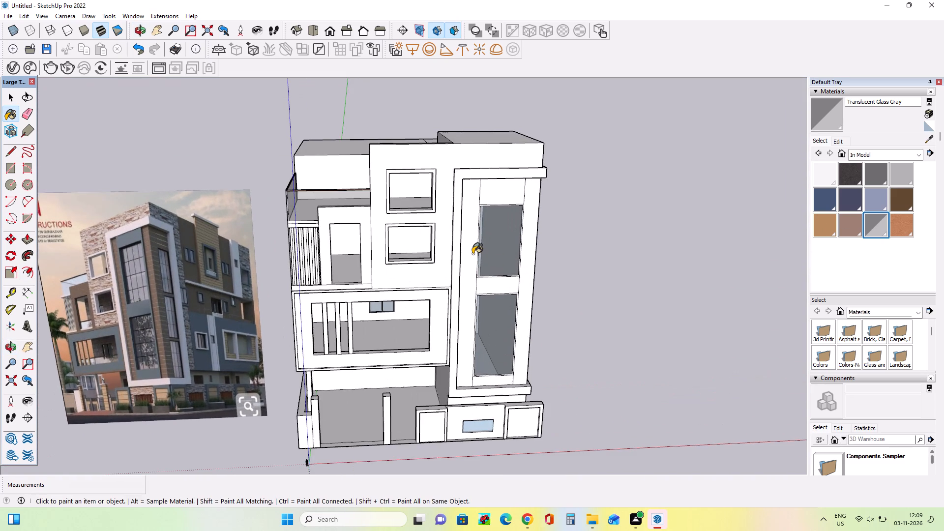
Paint the front tower's top band above the upper window with the Niraj_Hair_Dark material.
middle_drag(474, 255, 485, 278)
scroll(481, 207, up, 3)
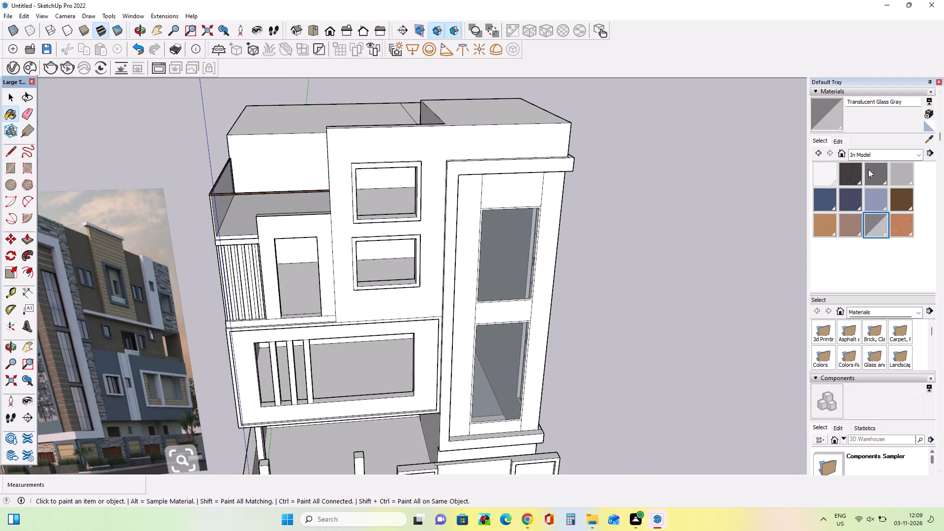
click(870, 171)
click(508, 195)
Paint the narrow frame around the front tower's upper window with the Asphalt New material.
middle_drag(516, 252, 510, 209)
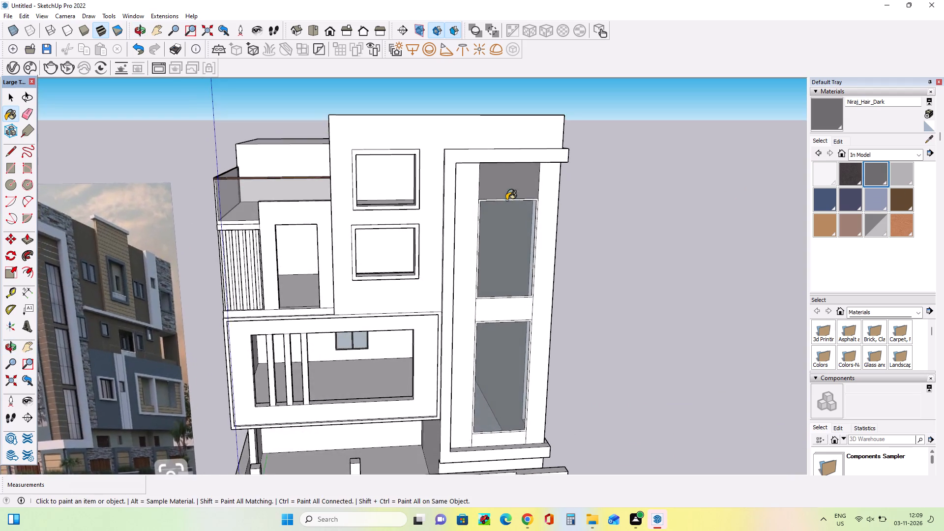
scroll(503, 190, up, 12)
middle_drag(523, 203, 505, 177)
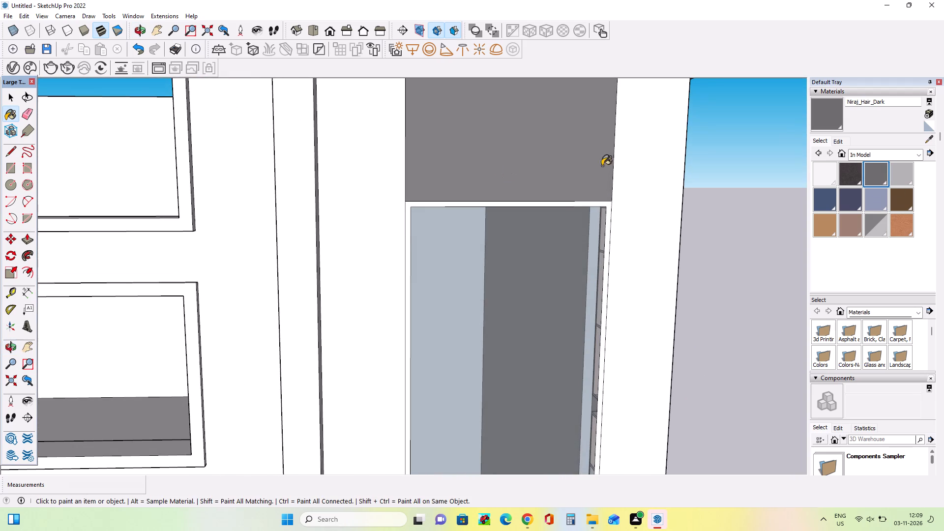
click(851, 169)
scroll(604, 210, up, 2)
click(606, 205)
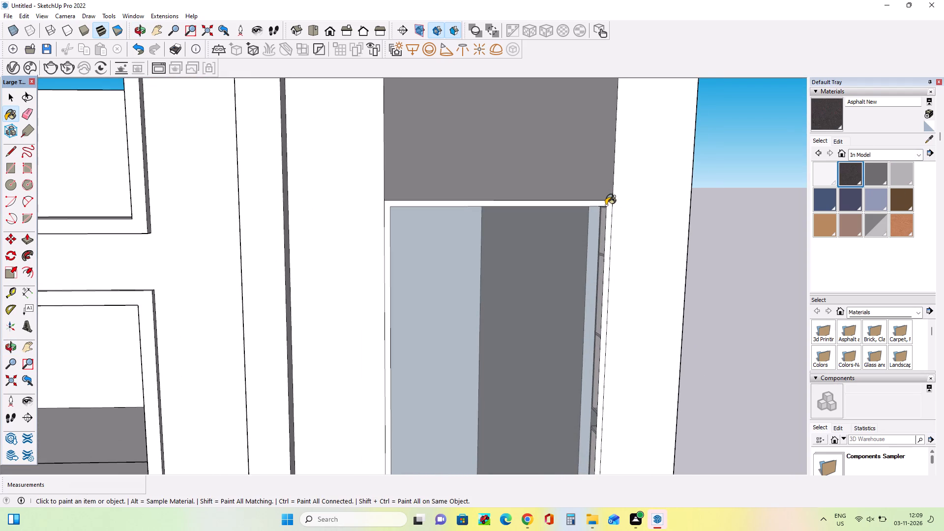
Paint the front tower's middle band between the two tall windows with Niraj_Hair_Dark.
scroll(606, 199, up, 1)
scroll(568, 154, down, 17)
scroll(546, 310, up, 3)
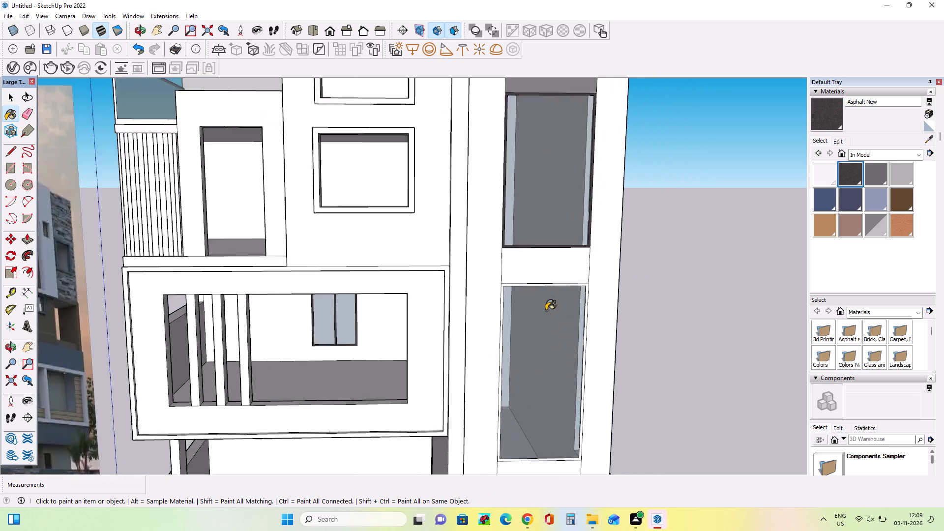
scroll(546, 310, up, 2)
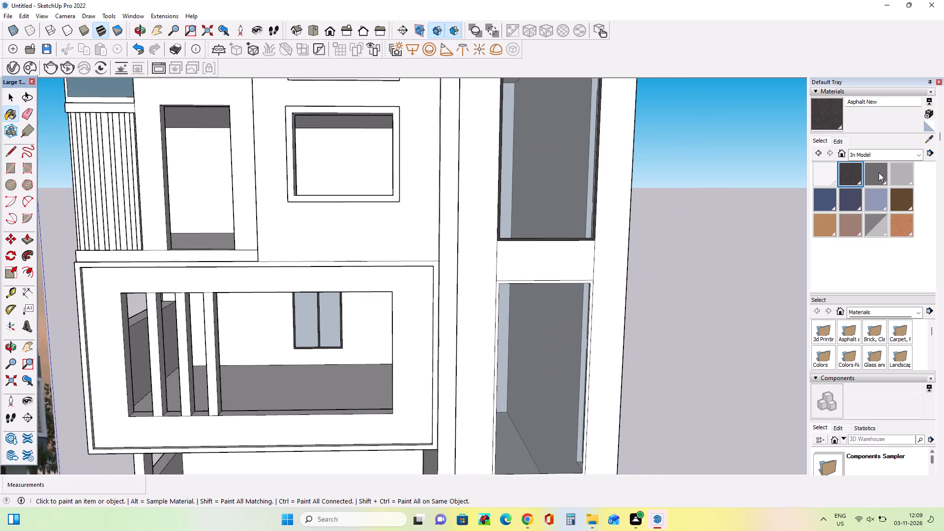
click(879, 173)
click(572, 256)
Paint the narrow frame around the front tower's lower window with the Asphalt New material.
scroll(592, 258, down, 9)
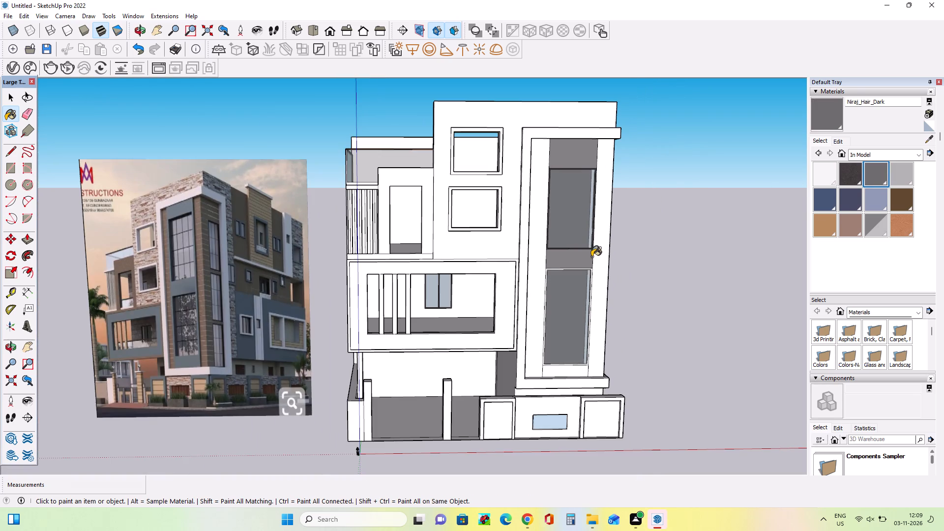
scroll(566, 318, up, 9)
click(848, 173)
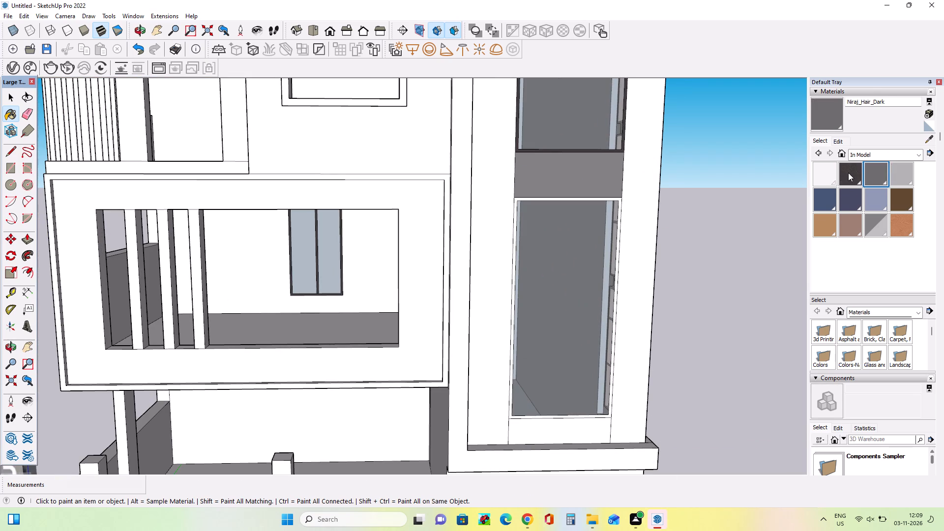
scroll(597, 218, up, 7)
click(603, 183)
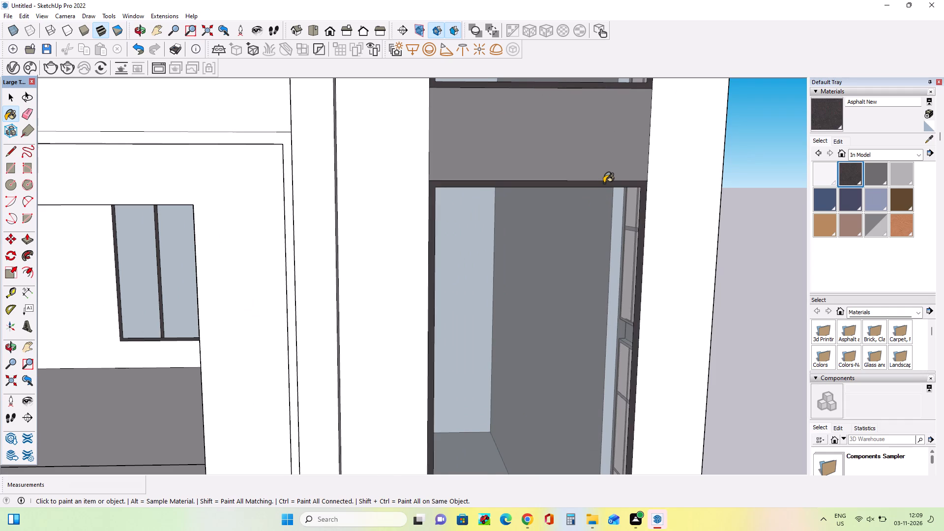
Paint the front tower's bottom band beneath the lower window with Niraj_Hair_Dark.
scroll(604, 183, down, 19)
scroll(603, 275, up, 3)
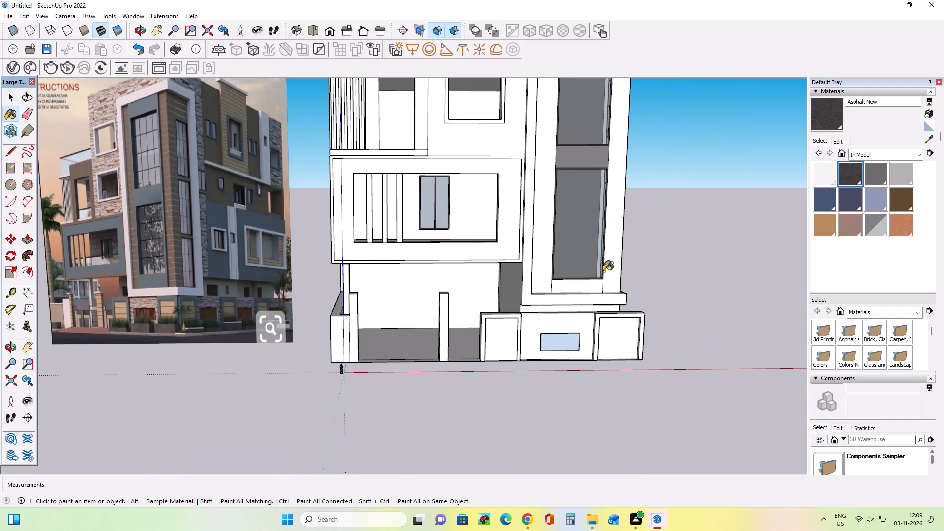
click(869, 173)
scroll(589, 280, up, 4)
click(586, 285)
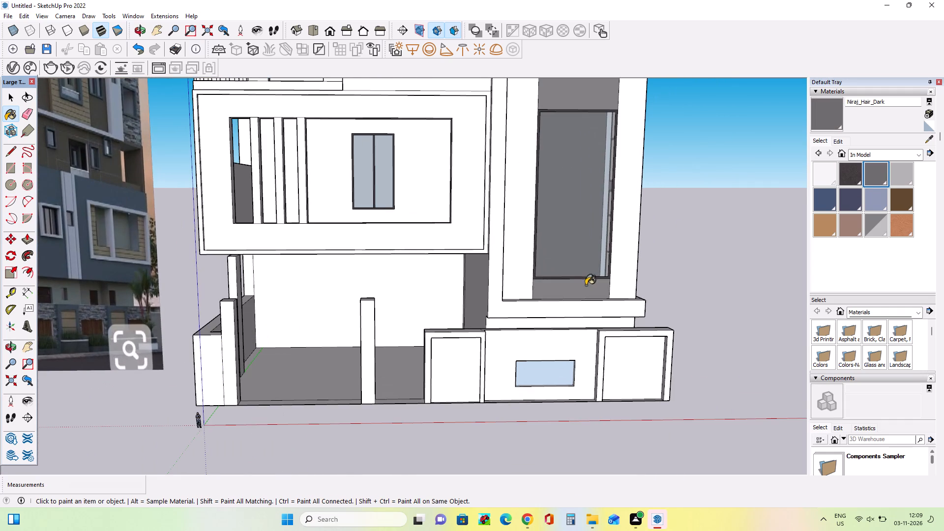
Push/Pull the dark bottom band beneath the front tower's lower window outward to give it thickness.
scroll(572, 280, down, 5)
middle_drag(580, 288, 587, 306)
scroll(589, 286, up, 4)
middle_drag(593, 306, 475, 339)
scroll(481, 335, up, 4)
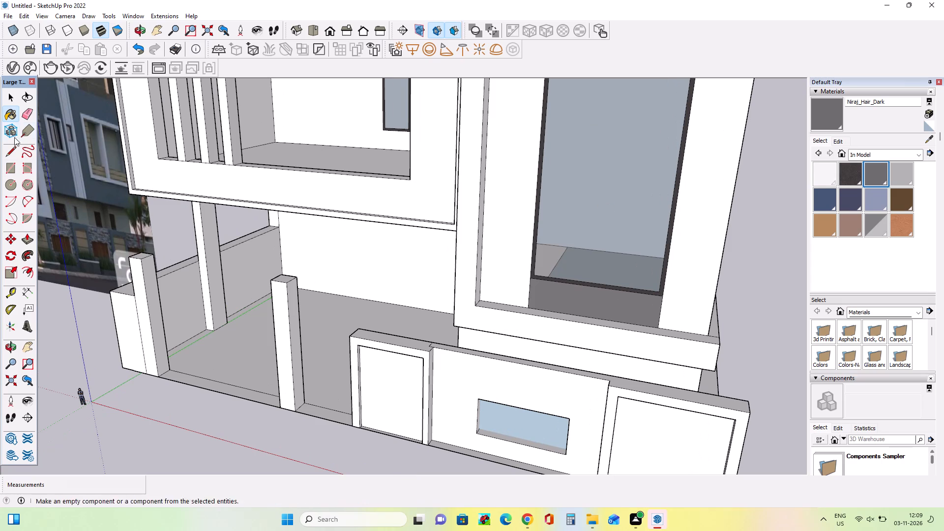
click(31, 241)
scroll(550, 307, up, 3)
click(558, 290)
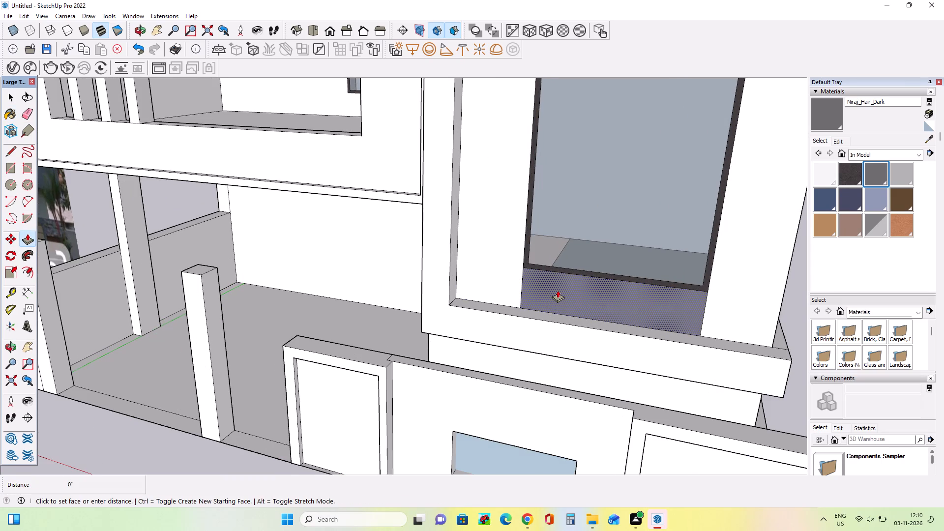
scroll(538, 277, up, 3)
middle_drag(544, 286, 583, 345)
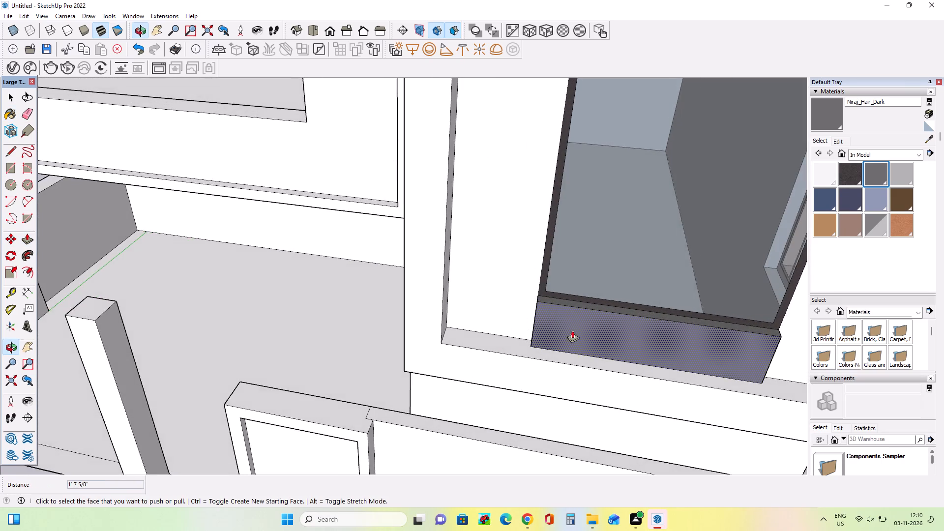
scroll(557, 313, up, 7)
drag(555, 311, 561, 296)
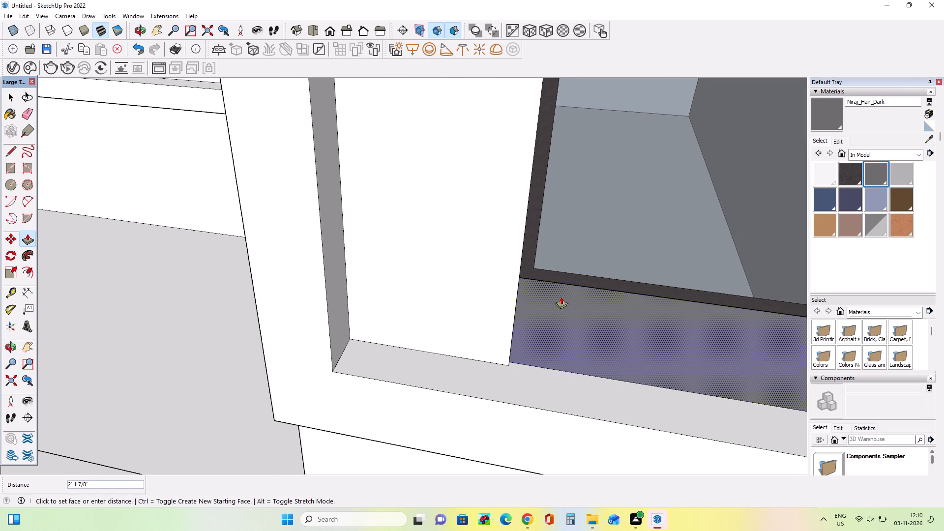
drag(561, 296, 561, 300)
middle_drag(522, 281, 412, 352)
scroll(511, 328, up, 2)
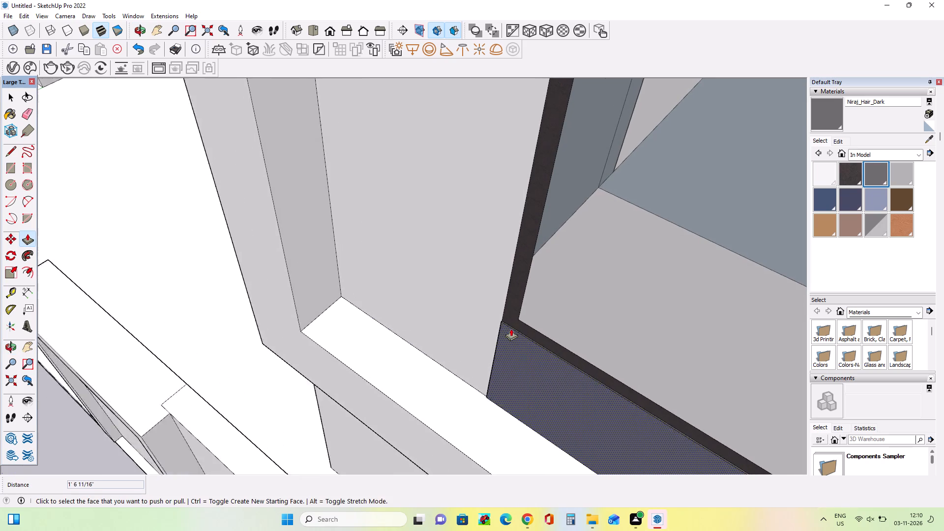
scroll(511, 328, up, 2)
drag(501, 345, 498, 350)
Pull the lower window's frame outward about 4 5/8" so it is flush with the bottom band.
drag(505, 318, 505, 323)
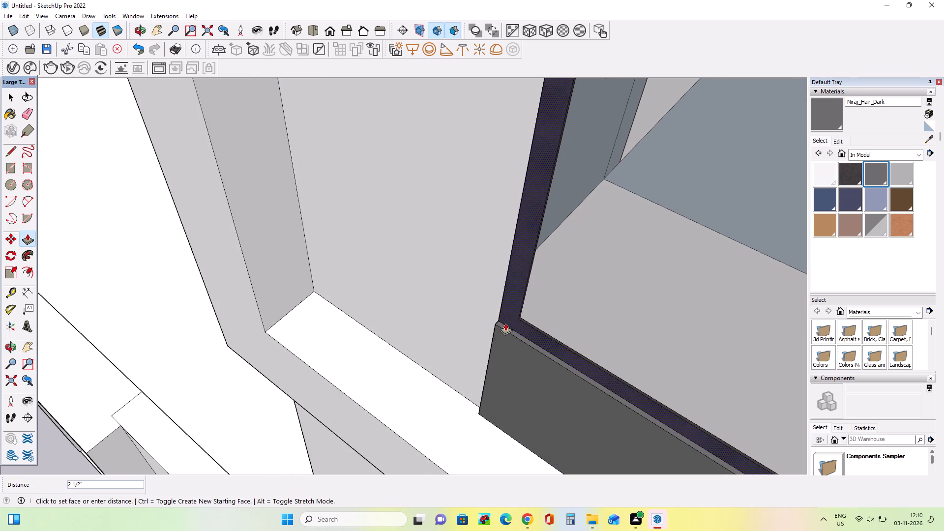
drag(505, 323, 505, 327)
middle_drag(464, 333, 507, 348)
scroll(477, 341, down, 10)
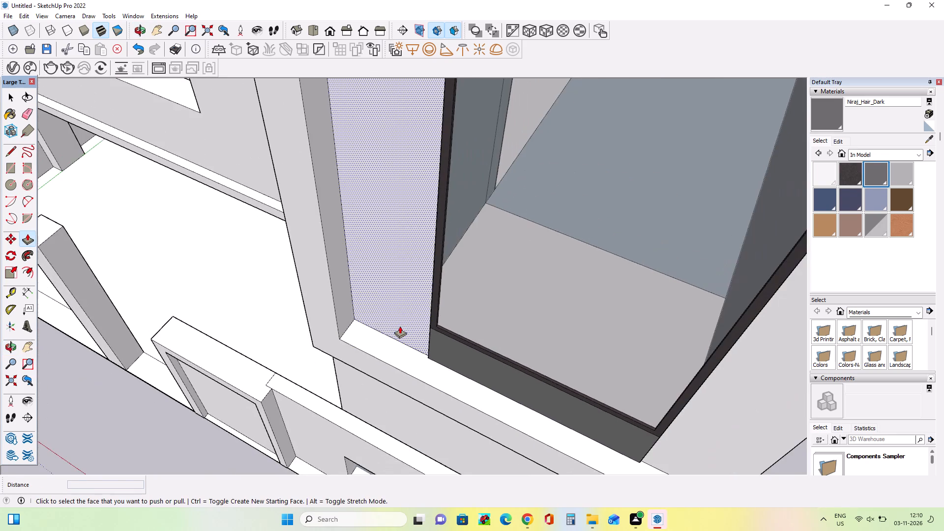
Examine the tower windows and their dark bands in the reference image beside the model.
scroll(400, 326, down, 9)
middle_drag(486, 326, 597, 311)
scroll(587, 313, down, 10)
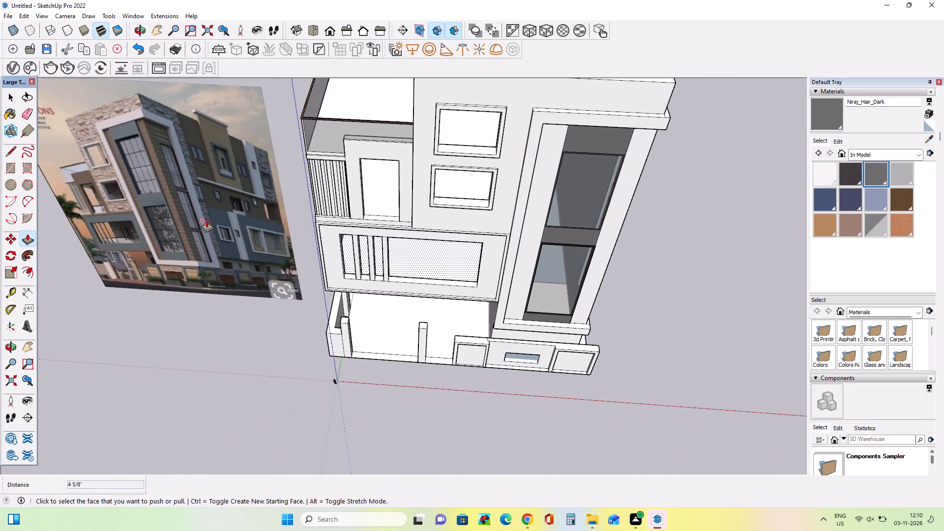
scroll(78, 162, up, 12)
middle_drag(170, 213, 115, 215)
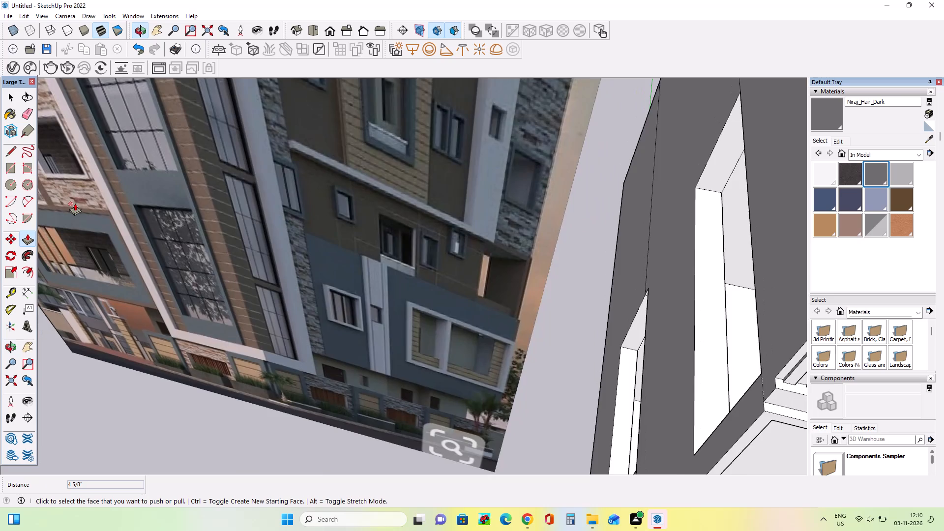
scroll(75, 203, down, 15)
middle_drag(424, 282, 448, 189)
Push/Pull the lower window's glass pane to set its depth within the dark frame.
scroll(357, 303, up, 5)
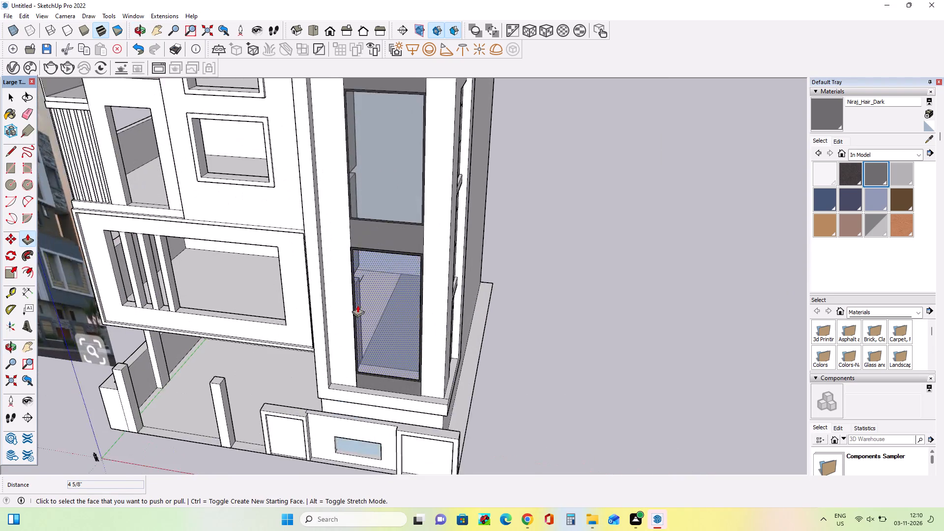
scroll(357, 305, up, 4)
drag(387, 350, 396, 349)
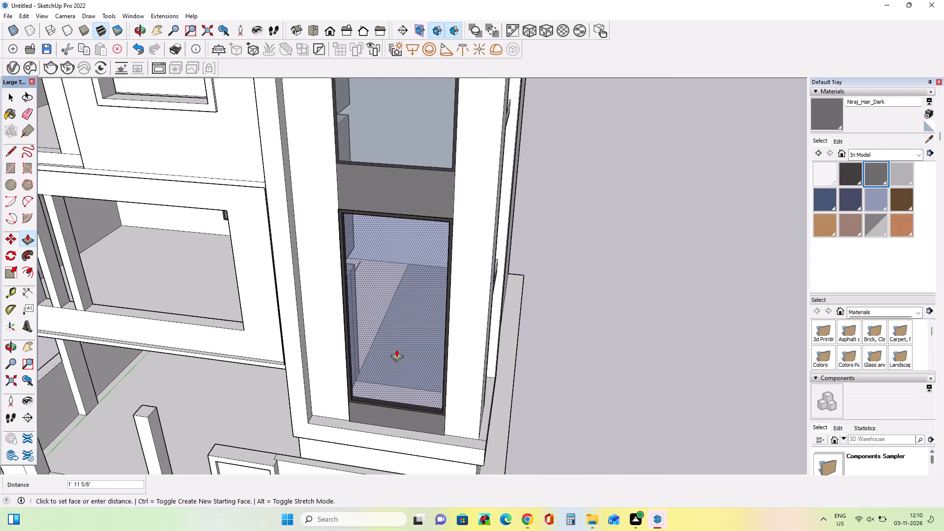
drag(396, 349, 397, 350)
middle_drag(409, 358, 490, 379)
scroll(419, 218, up, 4)
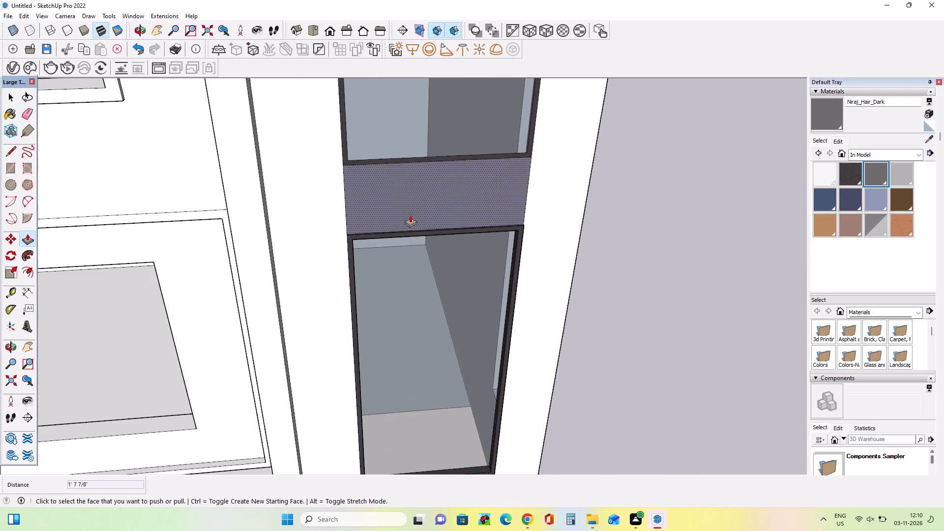
Pull the front tower's middle band and the upper window's frame outward about 4 5/8" each.
middle_drag(382, 253, 540, 299)
scroll(443, 275, up, 4)
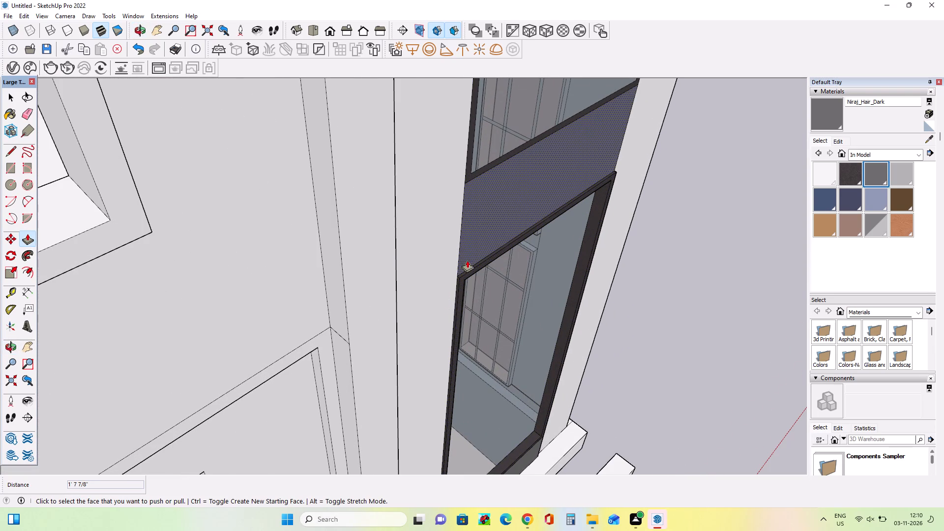
drag(467, 260, 471, 267)
middle_drag(471, 281, 451, 302)
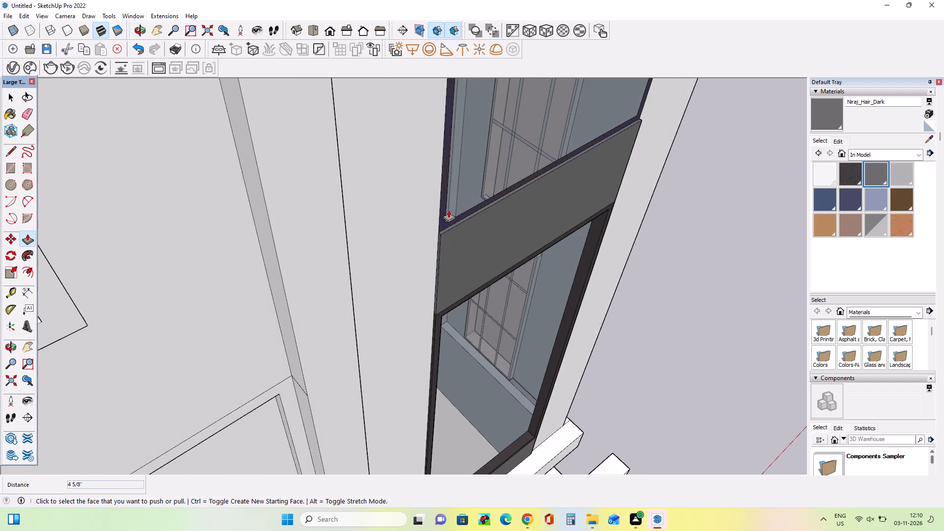
scroll(448, 210, up, 7)
drag(435, 236, 441, 247)
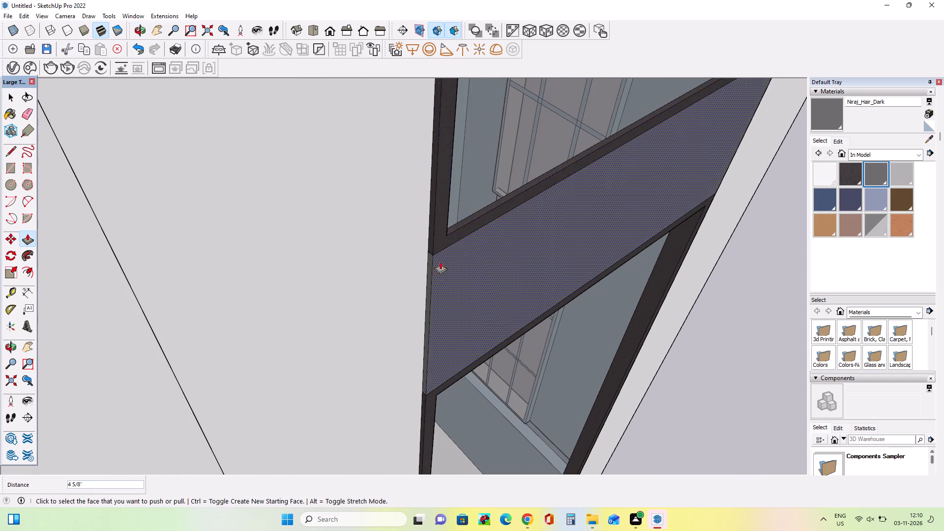
Push/Pull the upper window's glass pane about 2 13/16" to set its depth within the frame.
middle_drag(444, 281, 265, 296)
click(415, 239)
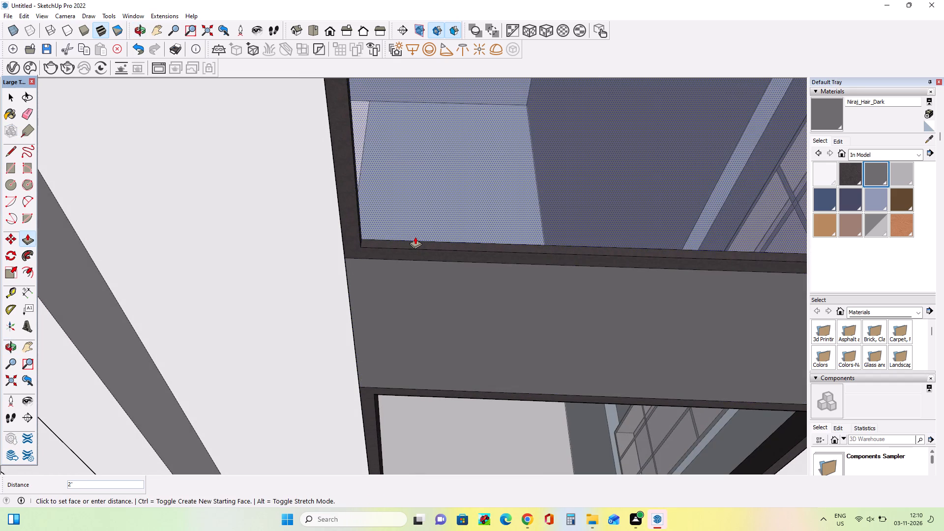
scroll(381, 233, down, 20)
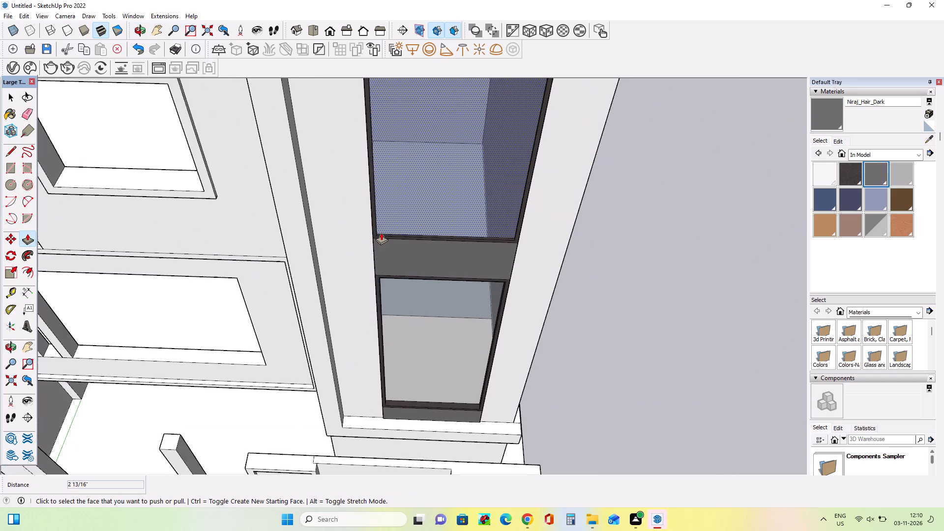
scroll(381, 233, down, 3)
Pull the front tower's top band outward about 4 5/8" so it is flush with the upper window frame.
middle_drag(446, 209, 459, 93)
middle_drag(421, 127, 302, 294)
scroll(451, 184, up, 2)
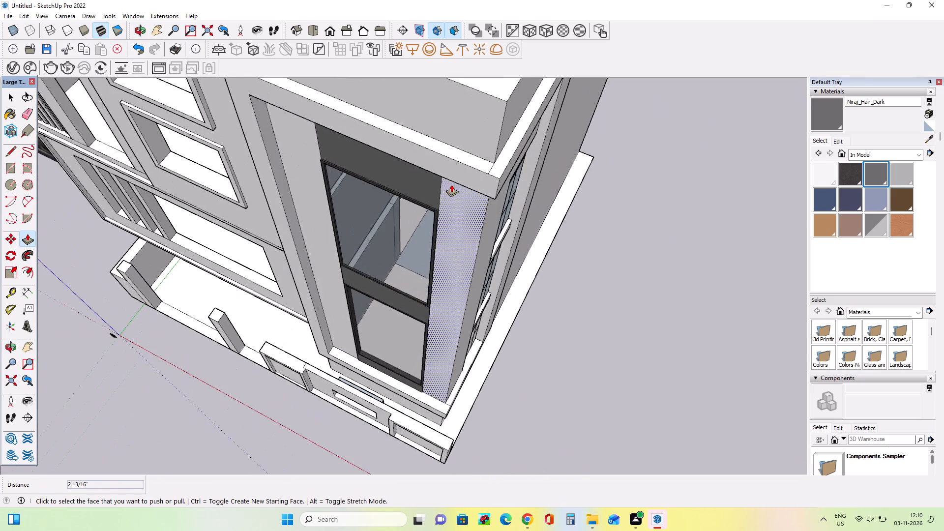
scroll(451, 184, up, 11)
drag(476, 199, 485, 245)
middle_drag(411, 265, 346, 274)
scroll(427, 249, up, 9)
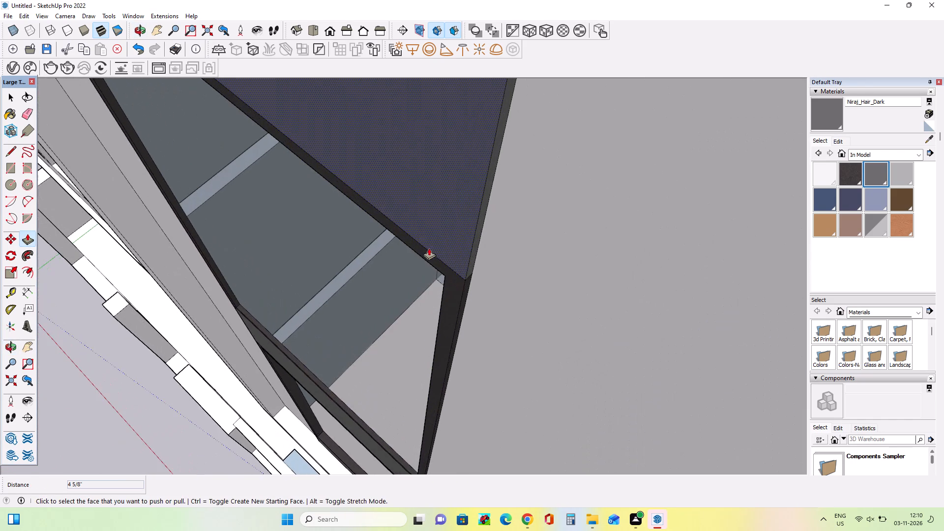
Clear the active tool and inspect the front tower's finished bands and windows beside the reference image.
middle_drag(439, 252, 502, 273)
scroll(502, 273, down, 3)
scroll(446, 255, up, 1)
scroll(446, 255, down, 20)
scroll(446, 255, down, 2)
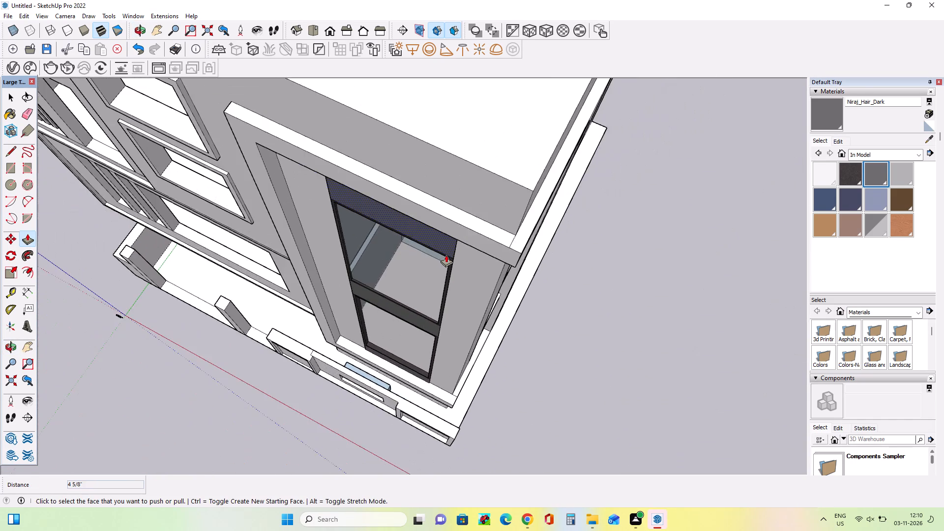
scroll(446, 255, down, 8)
middle_drag(456, 235, 555, 53)
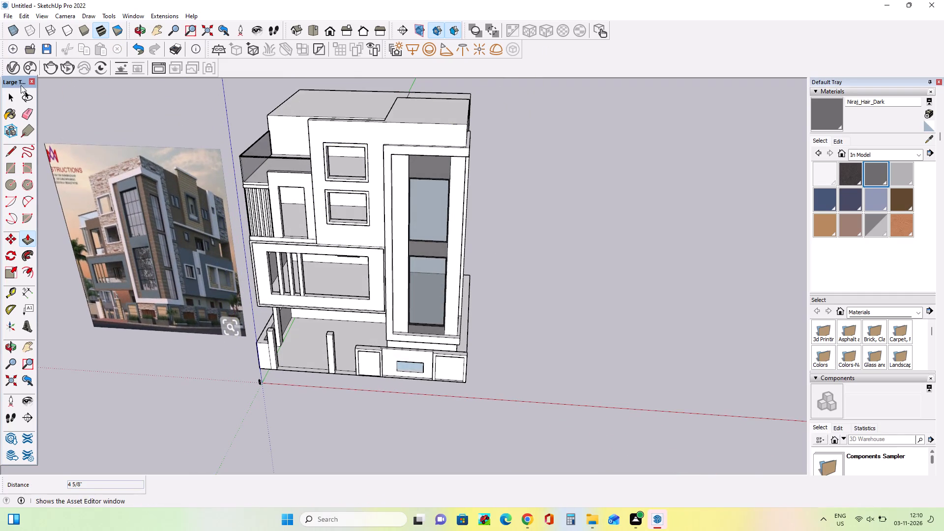
click(9, 99)
click(195, 105)
middle_drag(309, 198, 383, 197)
scroll(424, 152, up, 5)
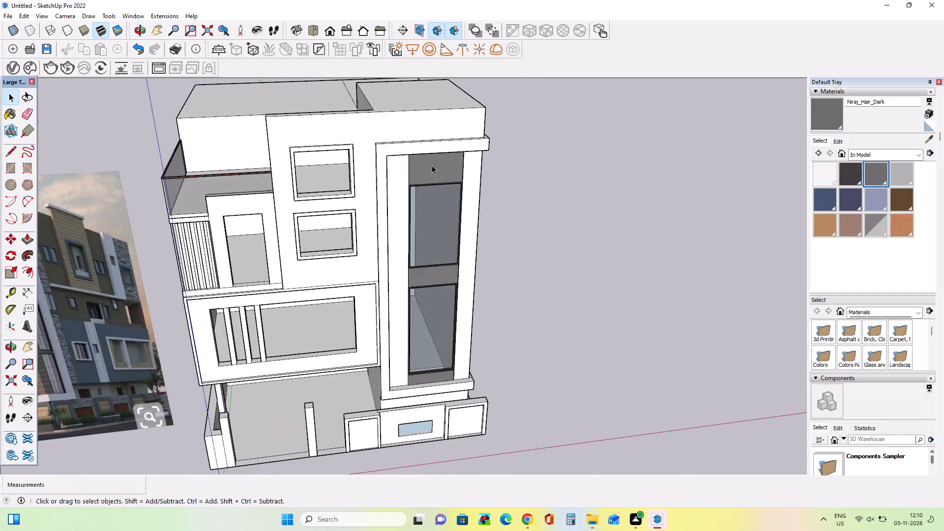
scroll(432, 165, up, 3)
middle_drag(539, 221, 478, 227)
scroll(536, 160, down, 9)
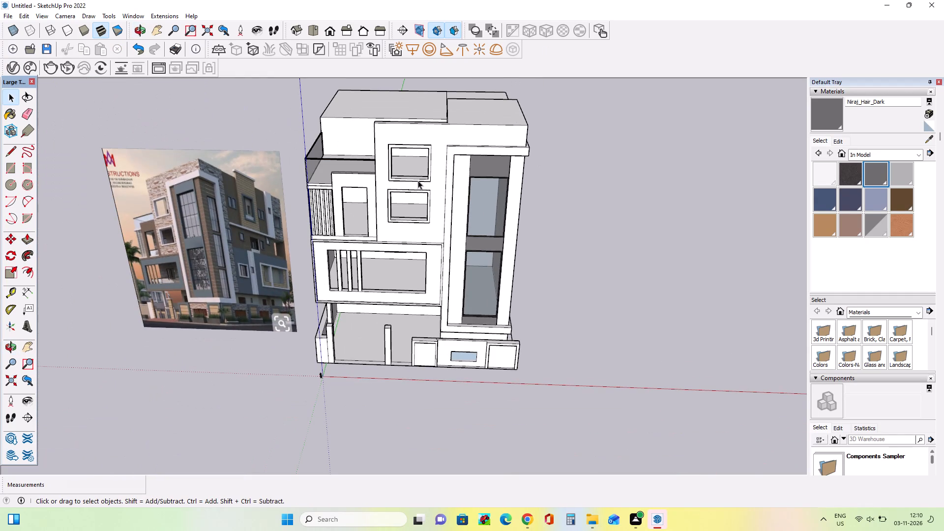
middle_drag(486, 189, 455, 100)
scroll(364, 181, up, 3)
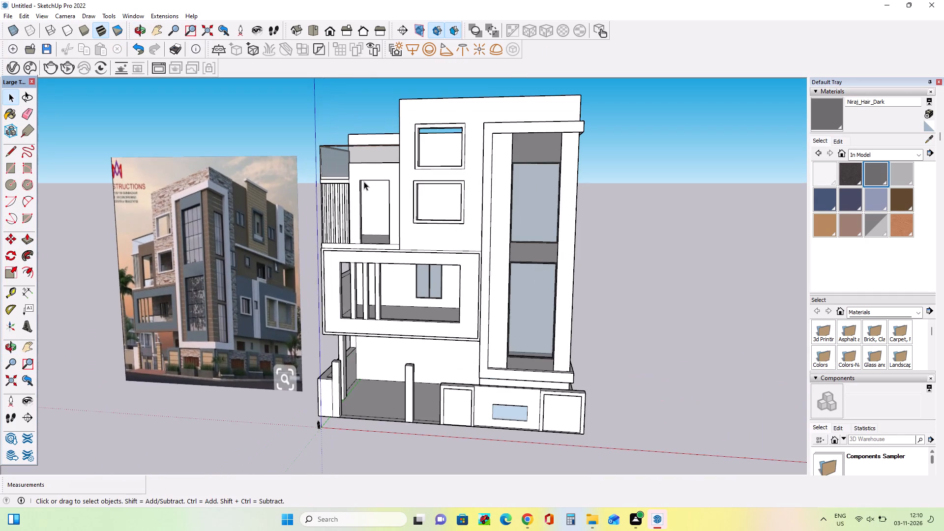
Inspect the building's front facade and compound wall beside the reference image and check the available material collections.
middle_drag(399, 191, 427, 214)
scroll(427, 214, down, 2)
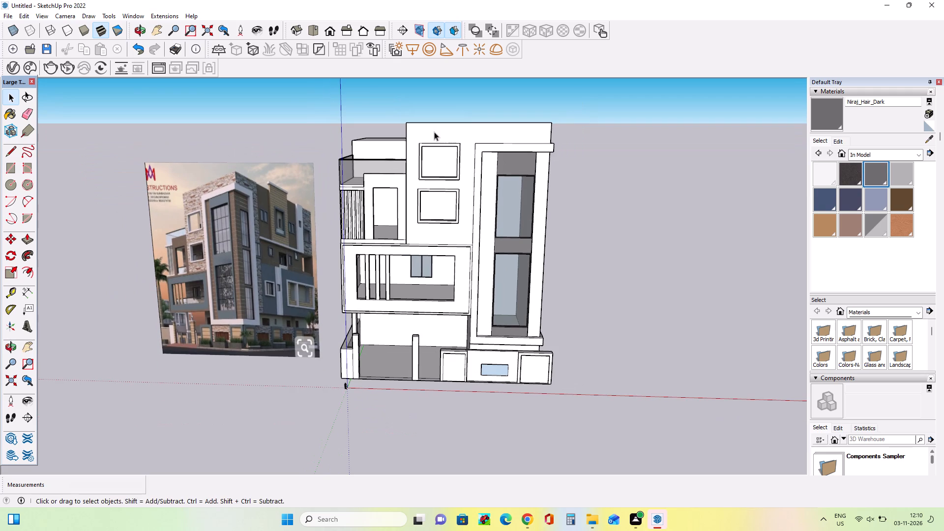
middle_drag(411, 219, 423, 247)
middle_drag(404, 333, 418, 264)
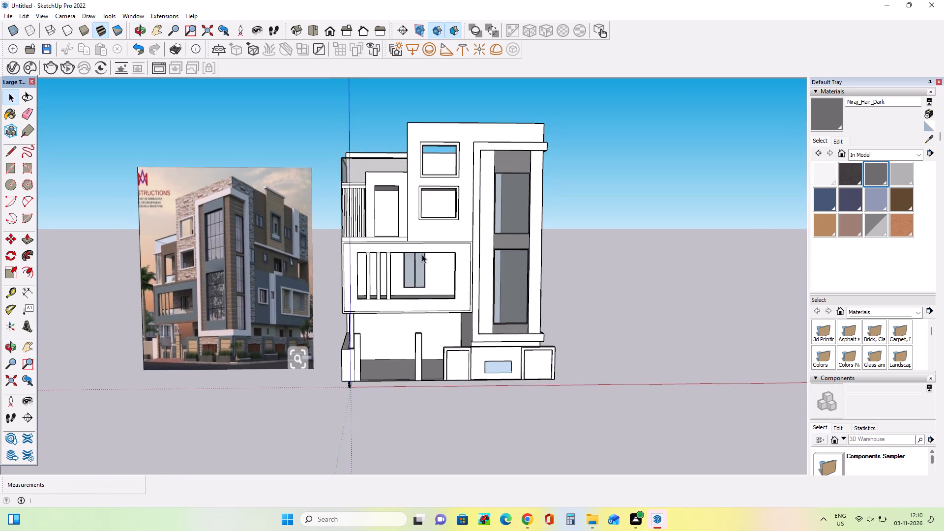
scroll(422, 254, down, 4)
middle_drag(503, 275, 497, 311)
scroll(493, 325, up, 7)
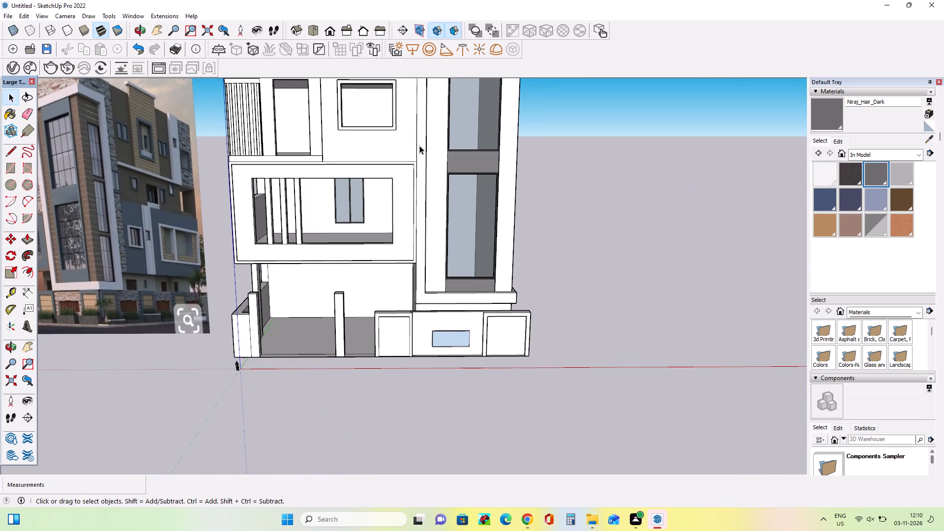
click(877, 155)
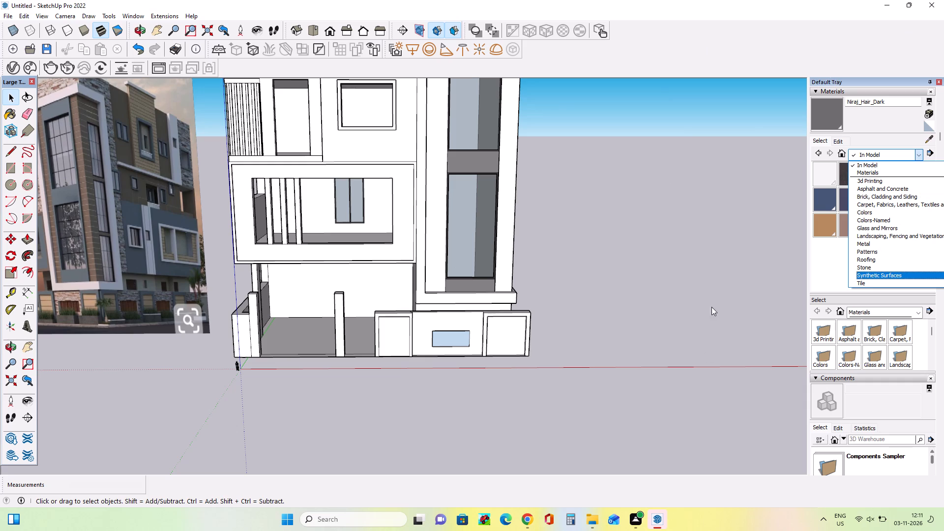
click(680, 198)
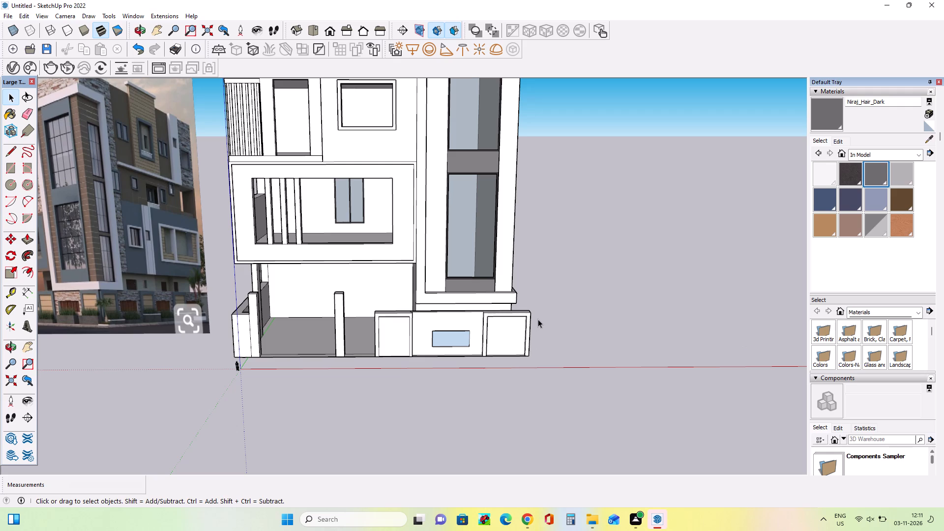
Paint the recessed panel in the middle of the front compound wall with Beadboard from the Brick, Cladding and Siding collection.
click(897, 154)
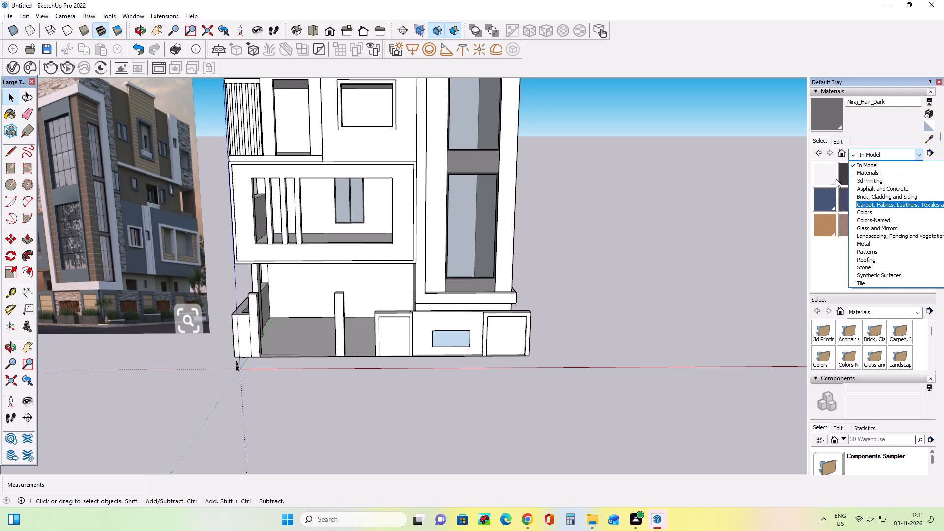
click(901, 195)
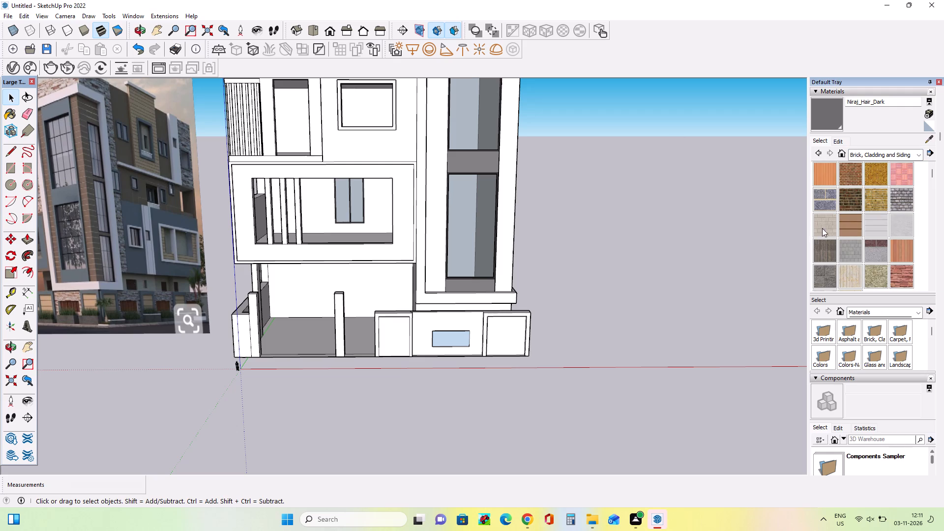
click(820, 166)
scroll(448, 337, up, 2)
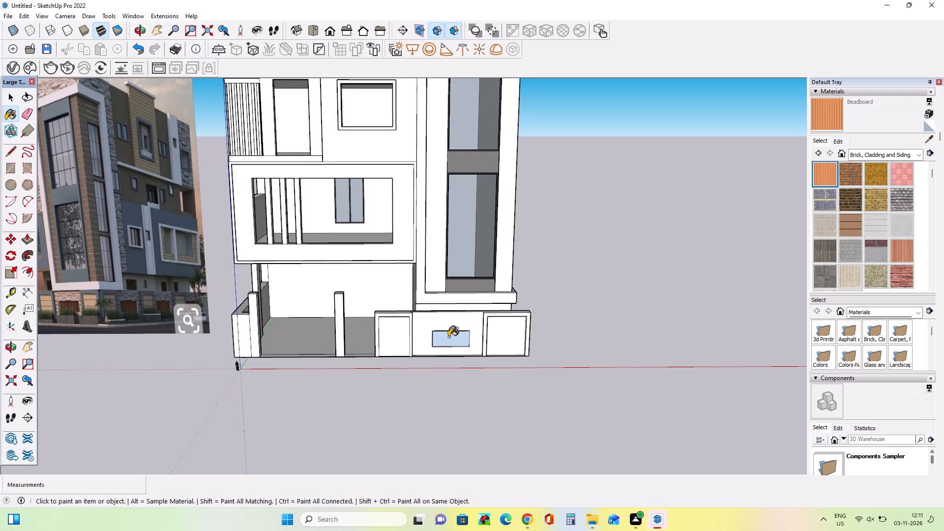
scroll(448, 337, up, 4)
scroll(451, 340, up, 19)
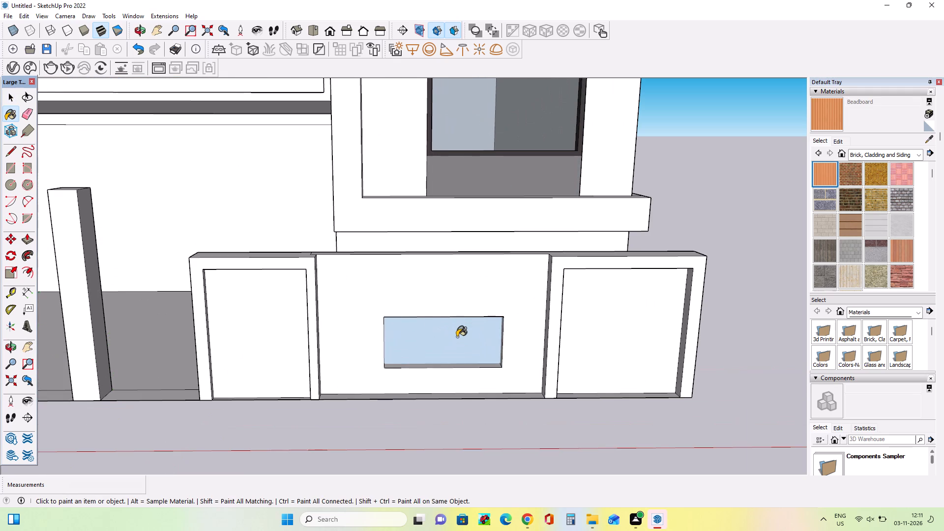
click(457, 337)
middle_drag(532, 383, 534, 409)
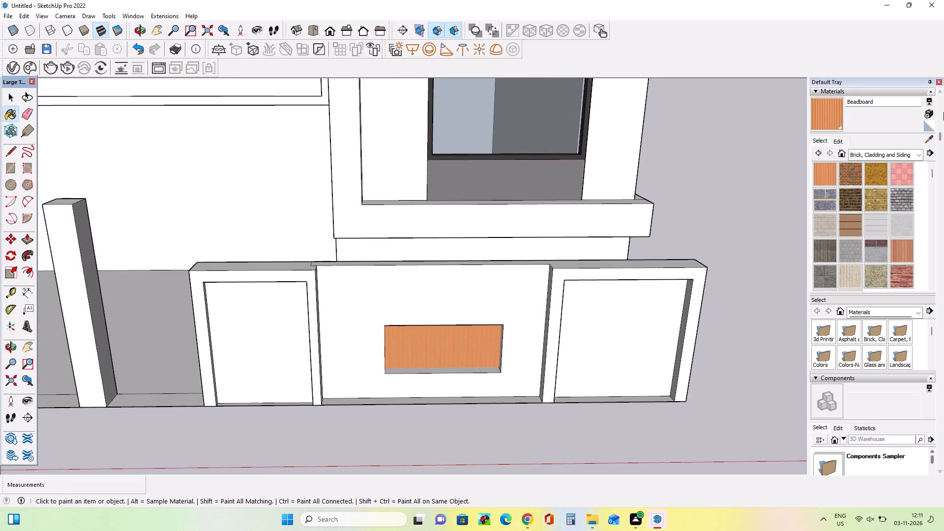
Create a new material from the Beadboard texture with a 10' texture size and paint the compound wall's recessed panel with it.
click(930, 113)
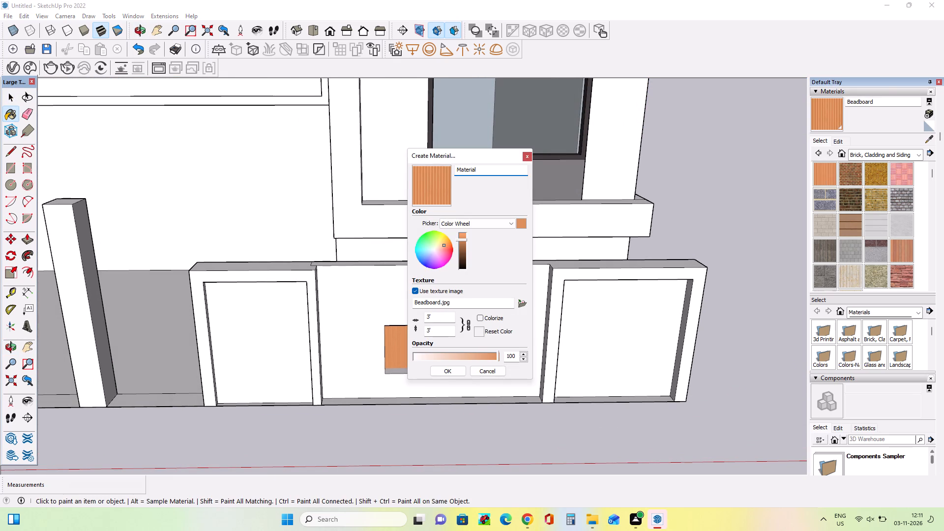
click(447, 319)
key(BackSpace)
key(BackSpace)
key(BackSpace)
key(BackSpace)
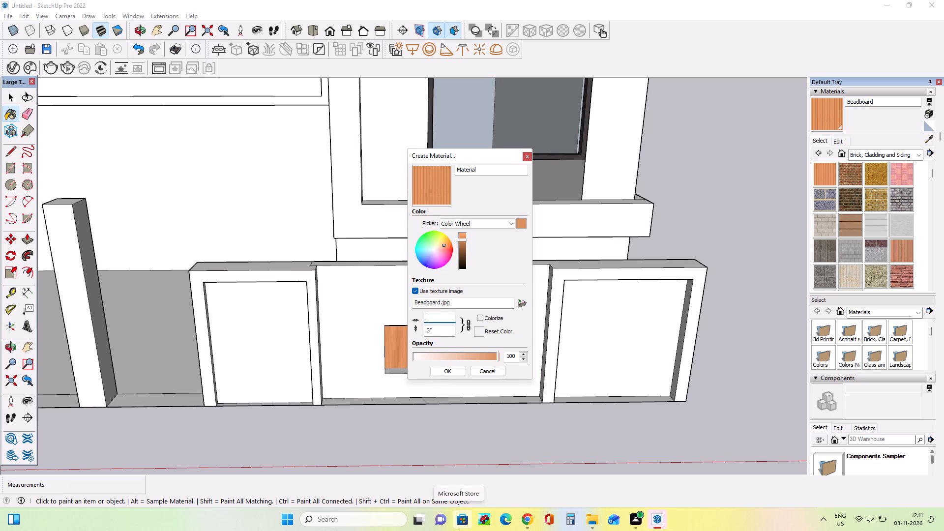
text(10)
key(apostrophe)
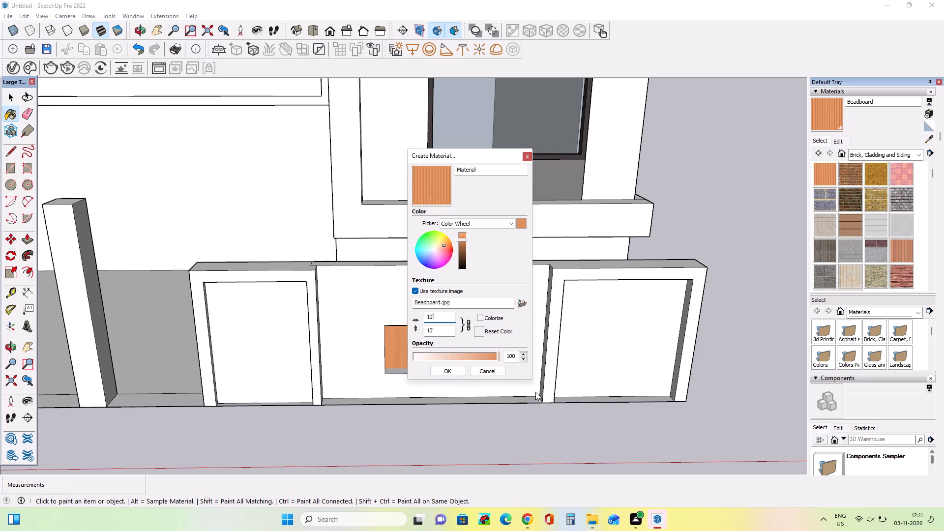
click(463, 368)
click(445, 355)
Create another new material from the resized beadboard texture, clearing its texture width value.
middle_drag(460, 360, 491, 326)
scroll(492, 326, down, 9)
middle_drag(493, 333, 507, 290)
scroll(507, 290, down, 9)
scroll(494, 305, up, 11)
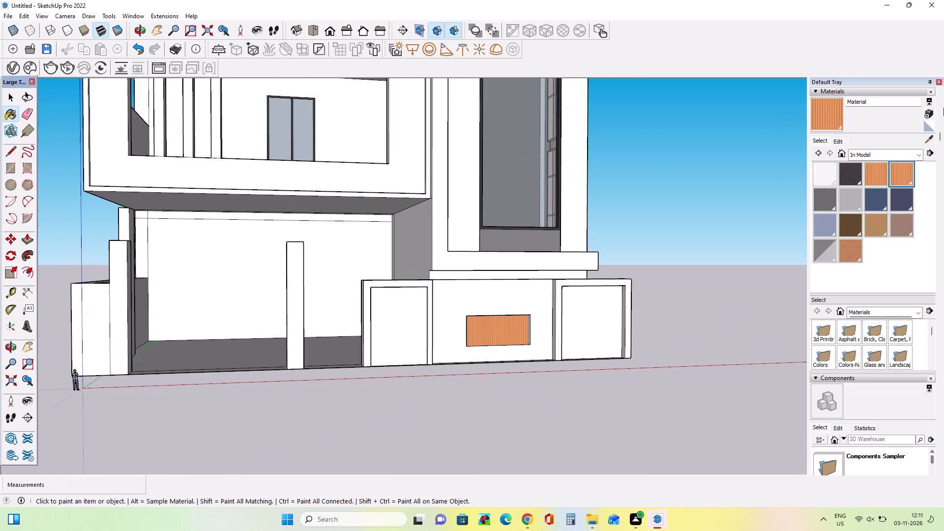
click(930, 109)
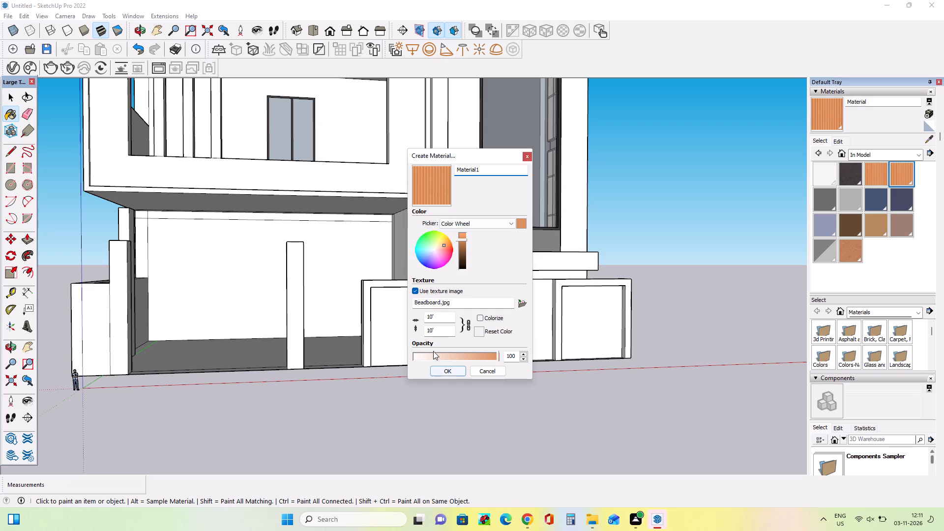
click(443, 319)
key(BackSpace)
key(BackSpace)
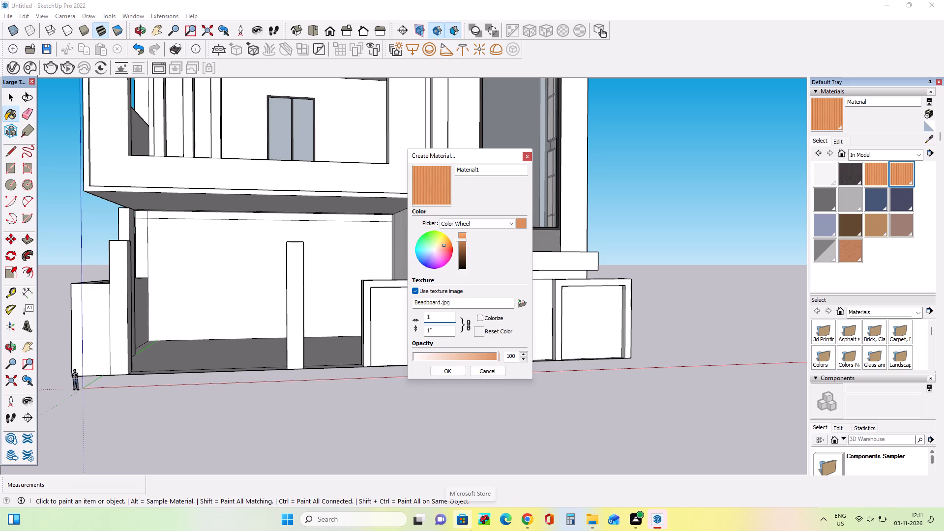
key(BackSpace)
key(BackSpace)
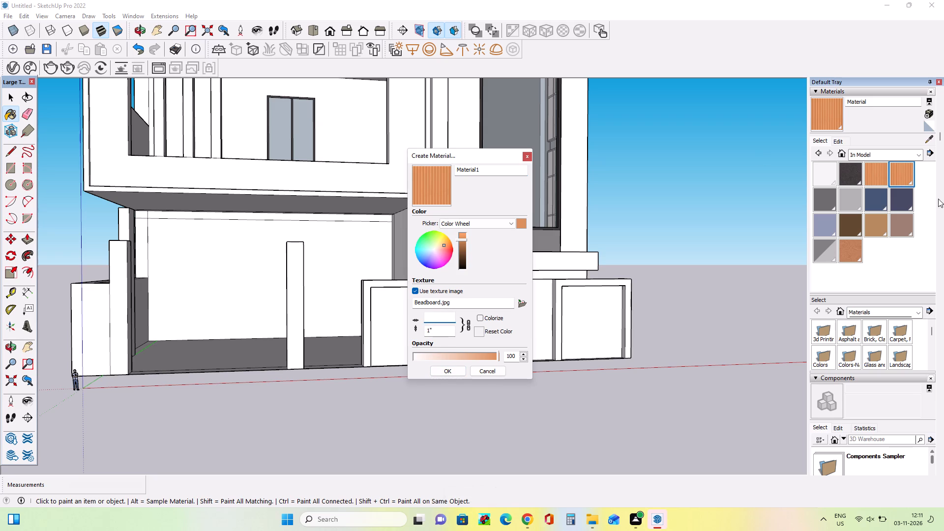
click(631, 163)
click(490, 370)
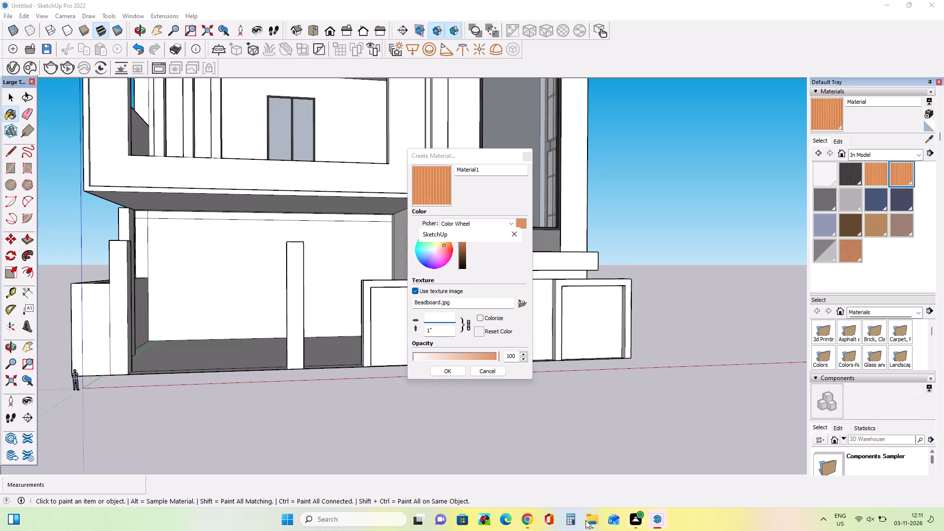
click(515, 236)
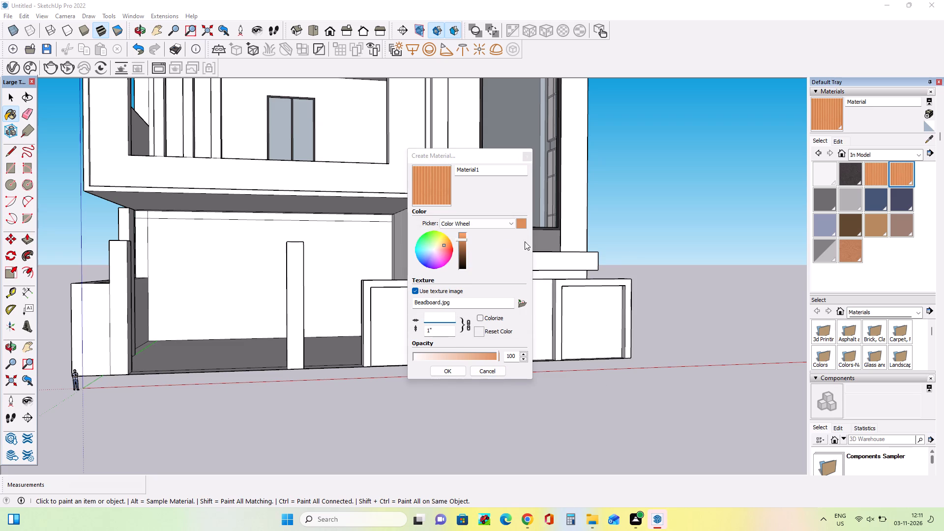
click(439, 374)
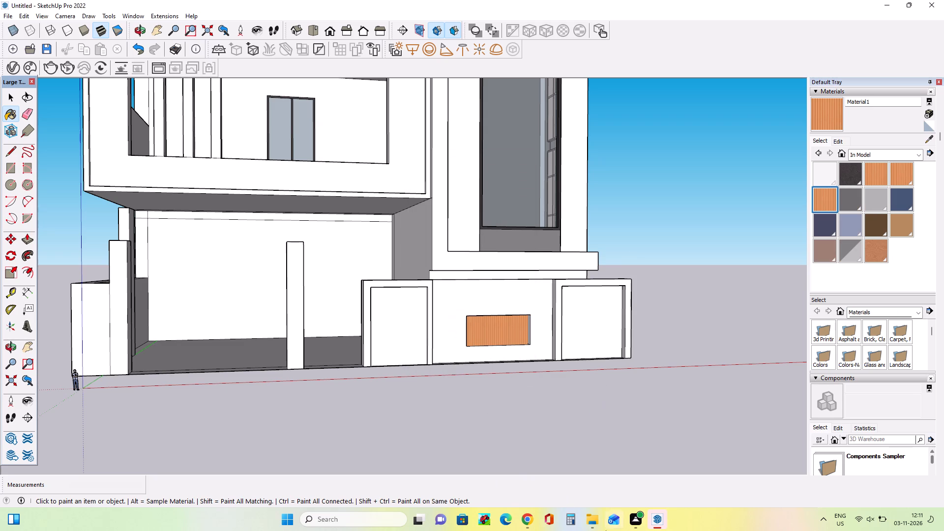
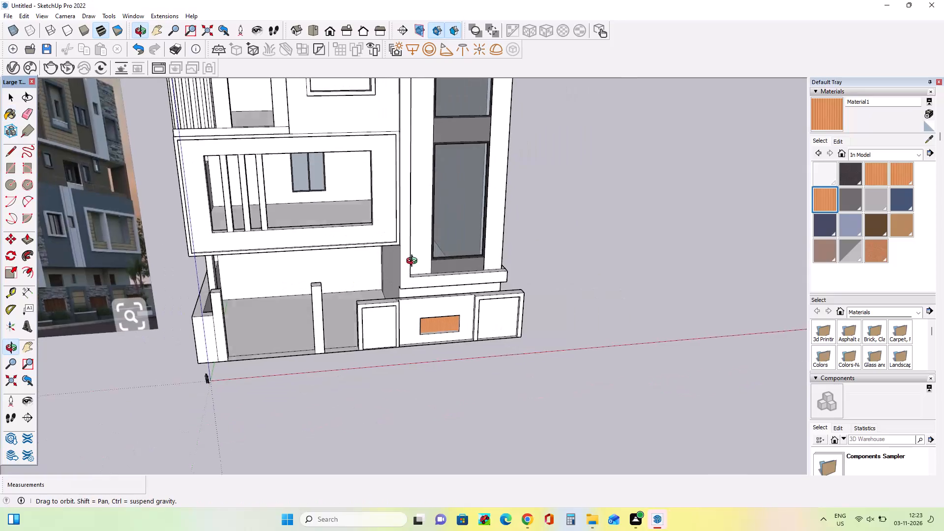
Examine the building's front facade and compound wall beside the reference image.
scroll(418, 296, down, 4)
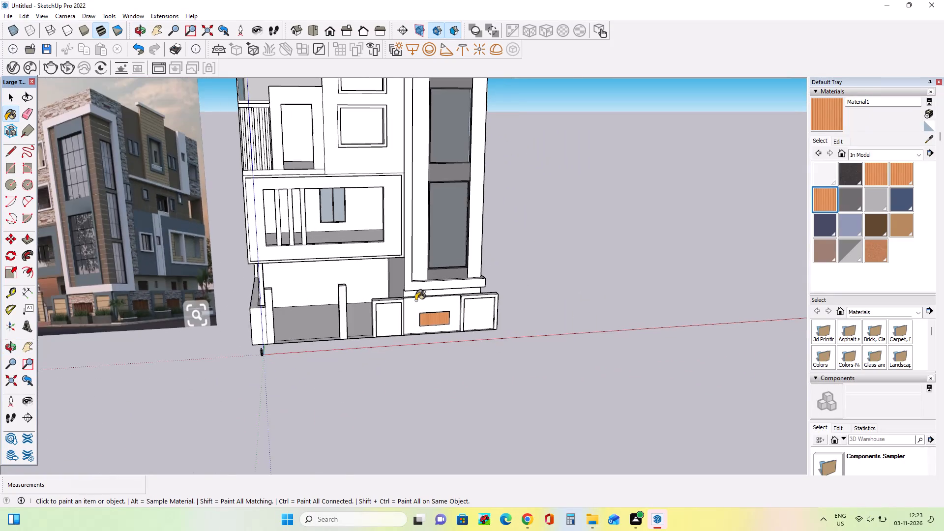
scroll(377, 241, down, 4)
middle_drag(466, 268, 190, 271)
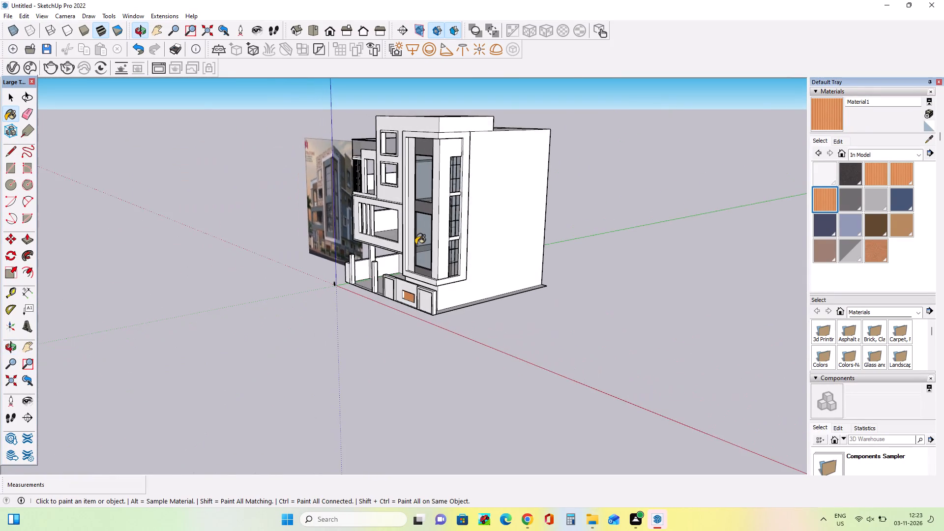
scroll(420, 237, up, 4)
scroll(234, 244, down, 4)
middle_drag(463, 277, 628, 251)
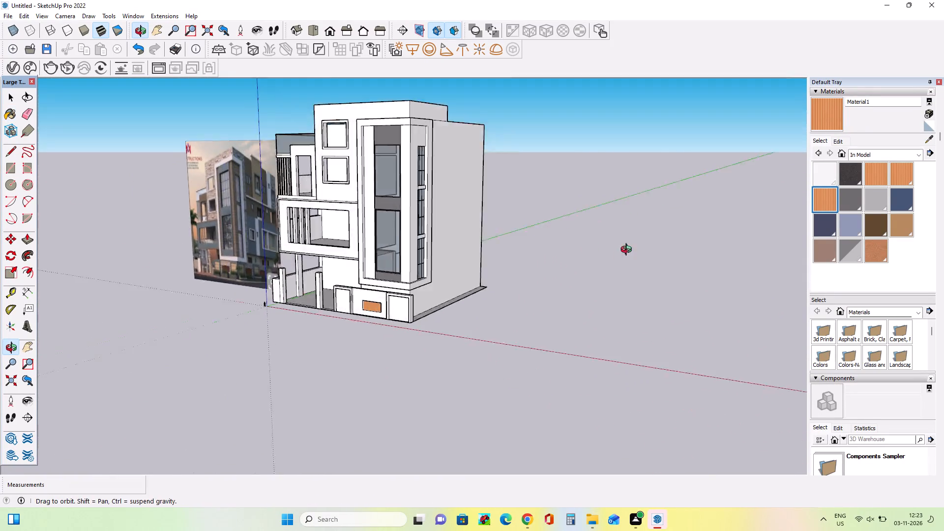
middle_drag(628, 251, 671, 243)
scroll(277, 304, up, 4)
middle_drag(422, 308, 428, 317)
scroll(366, 324, up, 2)
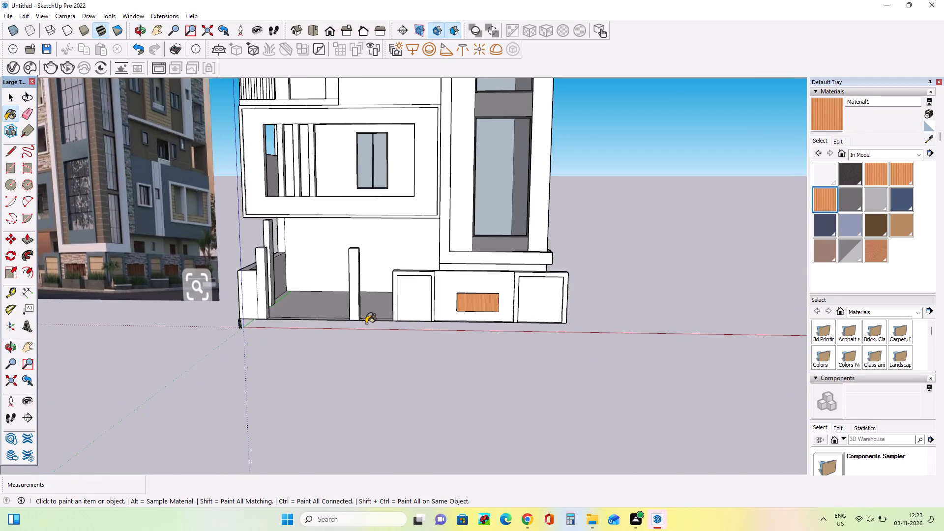
middle_drag(381, 323, 381, 281)
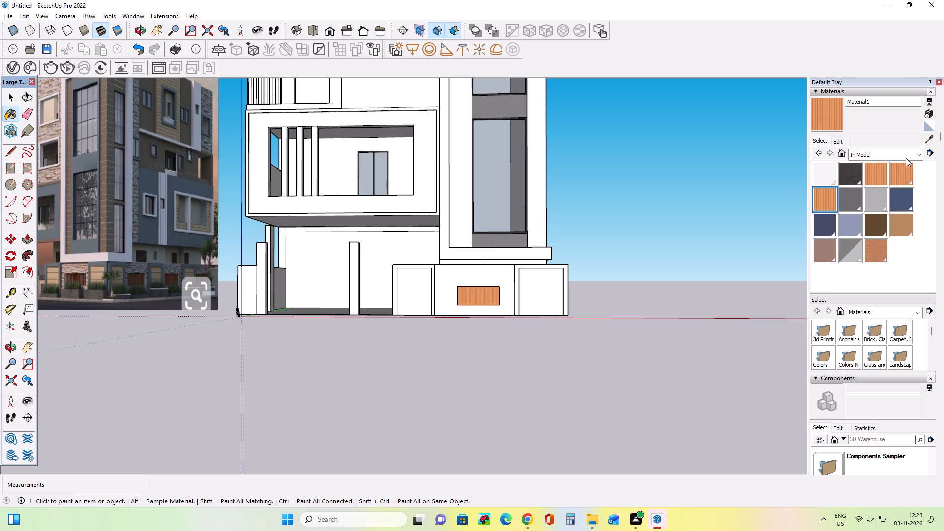
Paint the compound wall's framed panel beside the gate opening with Cladding Siding Tan from the Brick, Cladding and Siding collection.
click(906, 158)
click(902, 194)
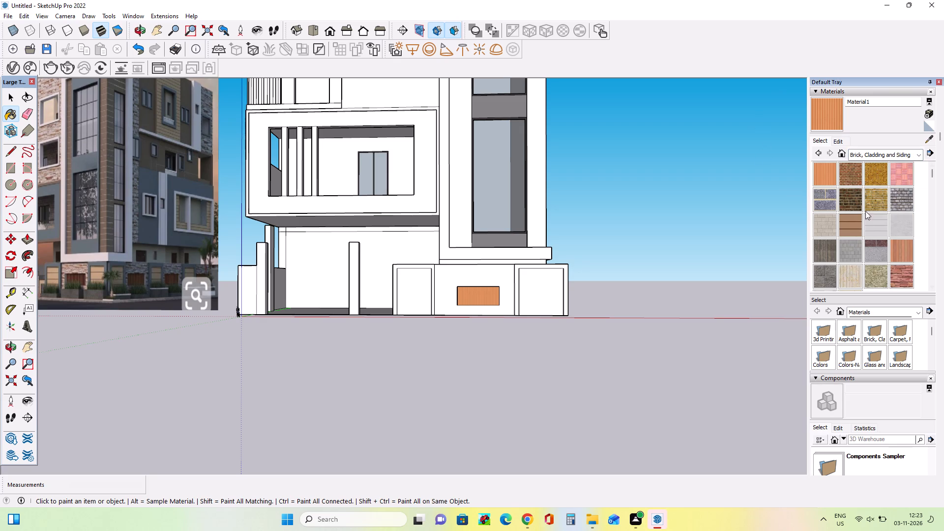
click(873, 228)
click(846, 228)
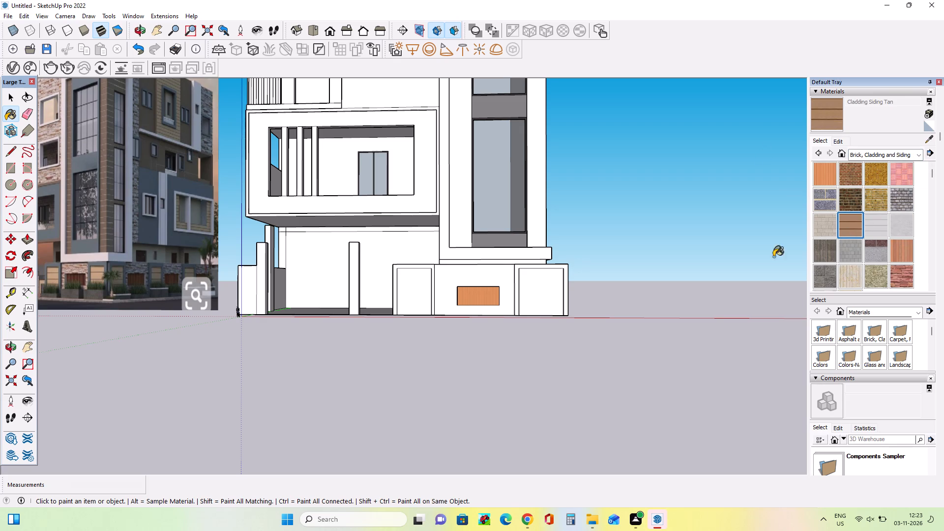
scroll(394, 293, up, 3)
click(413, 288)
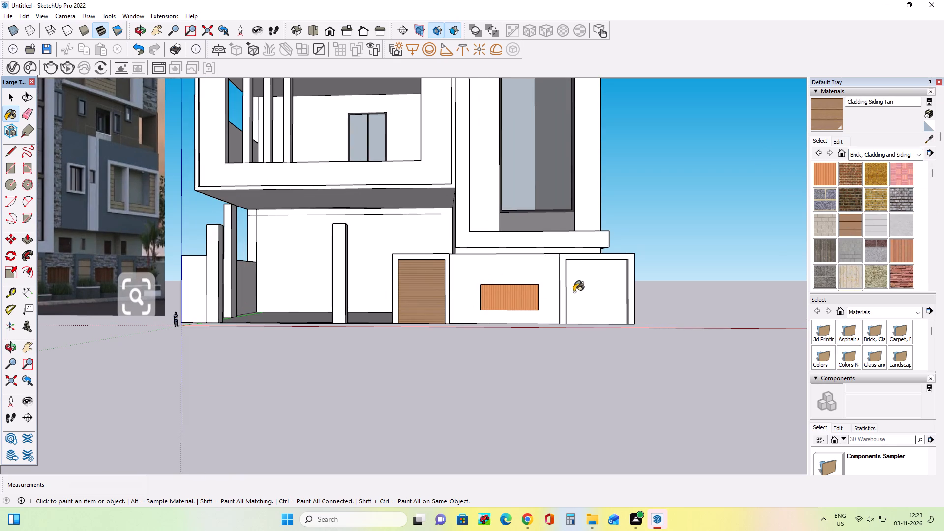
Examine the scale of the siding texture on the framed panel beside the gate opening.
scroll(445, 285, up, 8)
middle_drag(415, 294, 415, 328)
scroll(413, 300, up, 1)
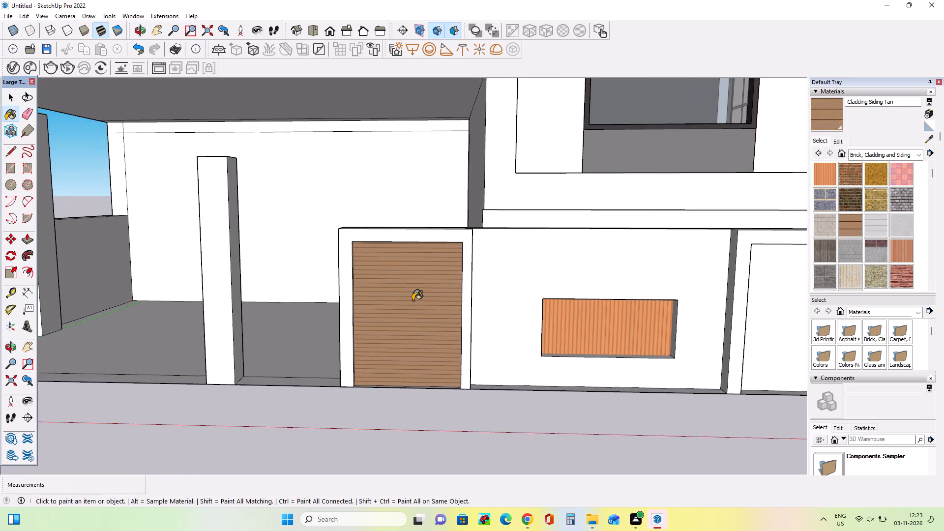
scroll(413, 300, up, 4)
middle_drag(413, 300, 416, 318)
scroll(424, 331, up, 3)
middle_drag(424, 331, 429, 339)
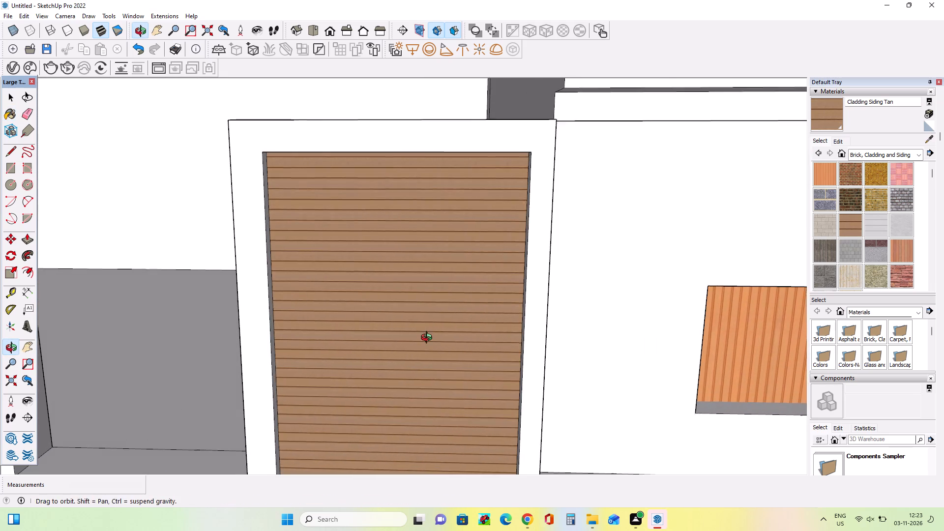
middle_drag(429, 339, 431, 342)
middle_drag(493, 301, 489, 328)
scroll(346, 292, down, 4)
middle_drag(354, 290, 377, 258)
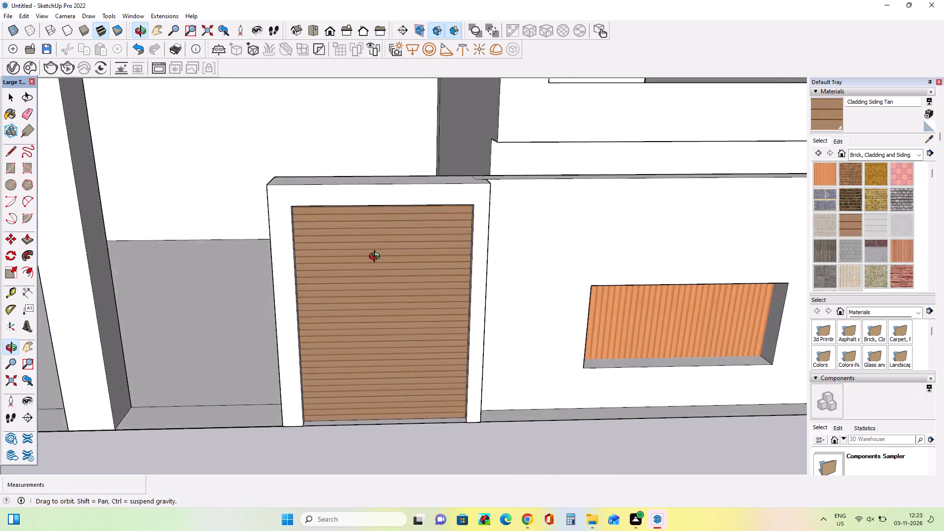
middle_drag(377, 258, 378, 229)
scroll(371, 204, up, 3)
middle_drag(372, 279, 372, 330)
scroll(367, 302, down, 3)
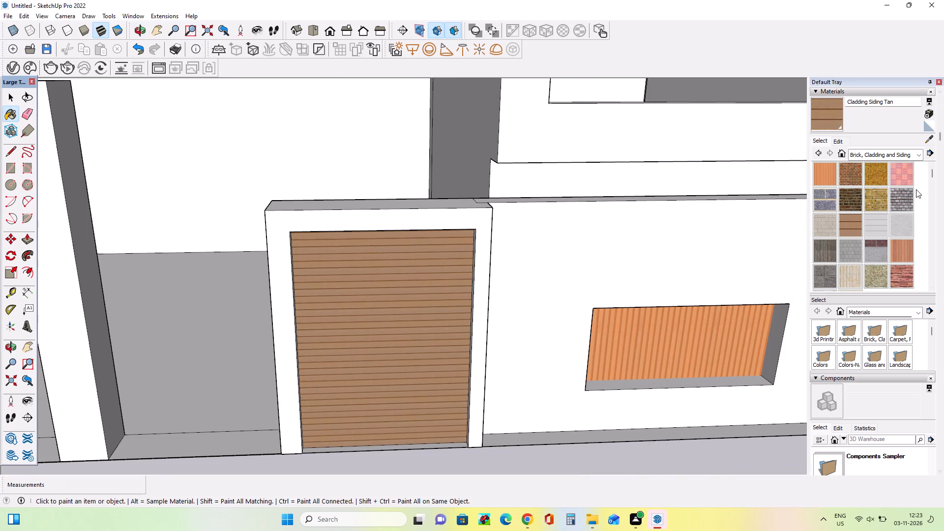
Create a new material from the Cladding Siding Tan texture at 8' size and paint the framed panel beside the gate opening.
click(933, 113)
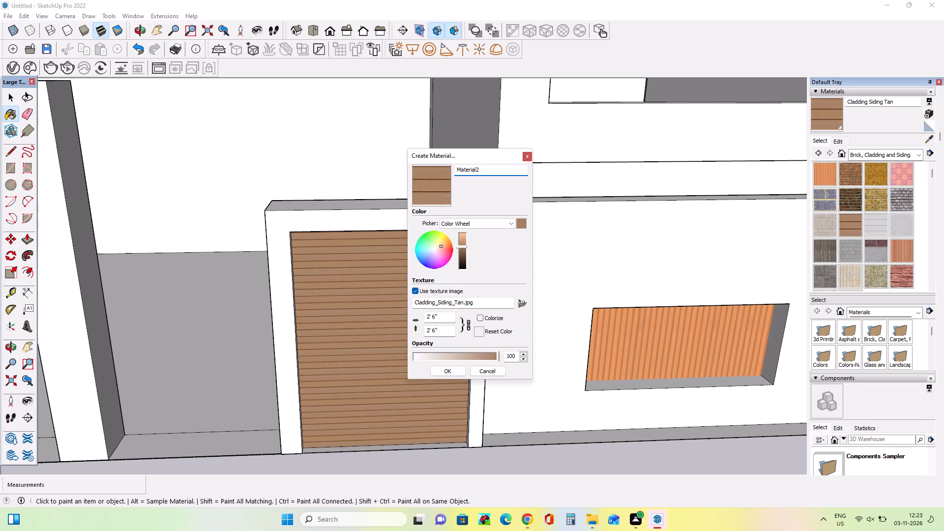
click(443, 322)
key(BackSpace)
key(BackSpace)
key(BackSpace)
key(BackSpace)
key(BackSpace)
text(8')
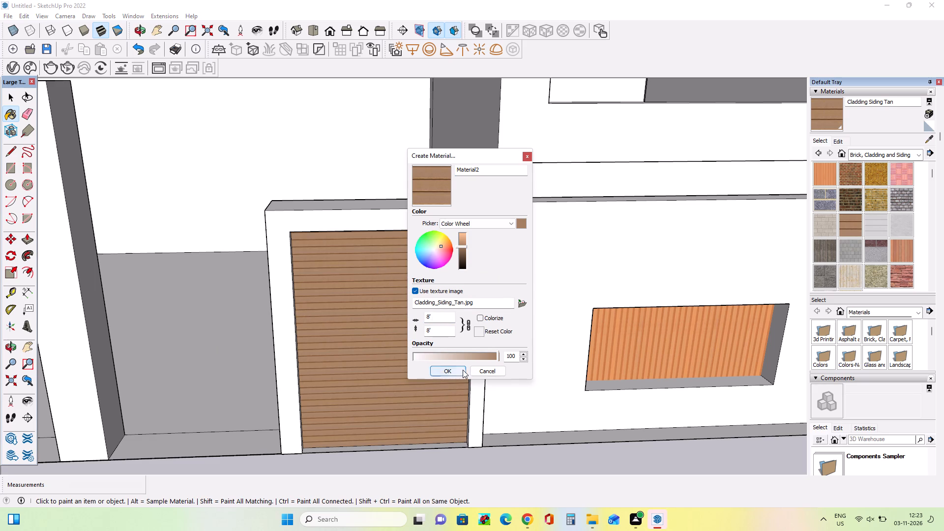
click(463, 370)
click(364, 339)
Create another material from the siding texture with a 10' texture size and repaint the framed panel beside the gate opening.
middle_drag(354, 377, 368, 305)
scroll(368, 305, down, 10)
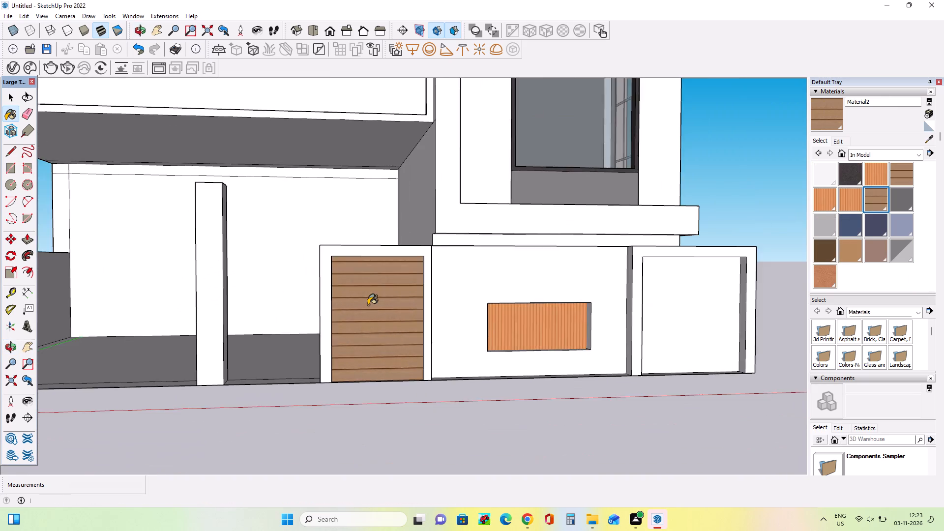
scroll(368, 305, down, 3)
scroll(448, 306, down, 4)
middle_drag(565, 302, 561, 344)
scroll(562, 342, down, 4)
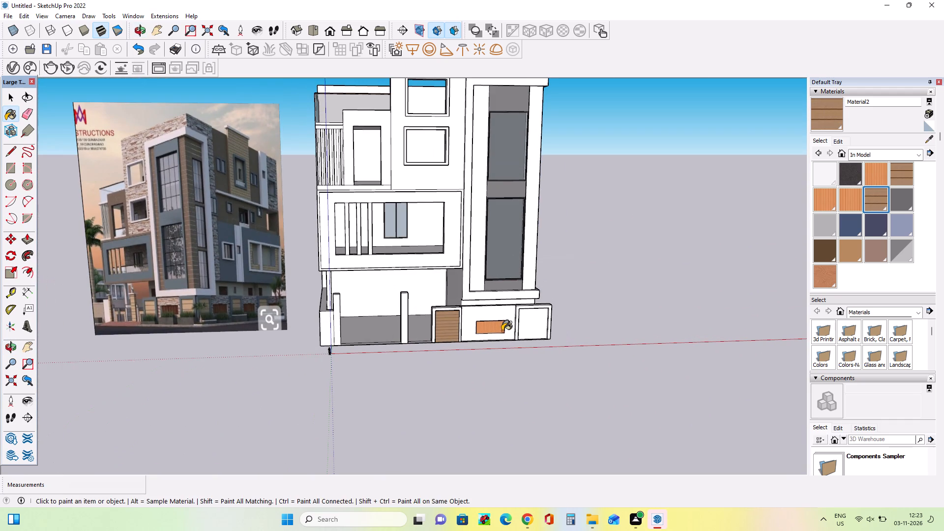
scroll(508, 336, up, 9)
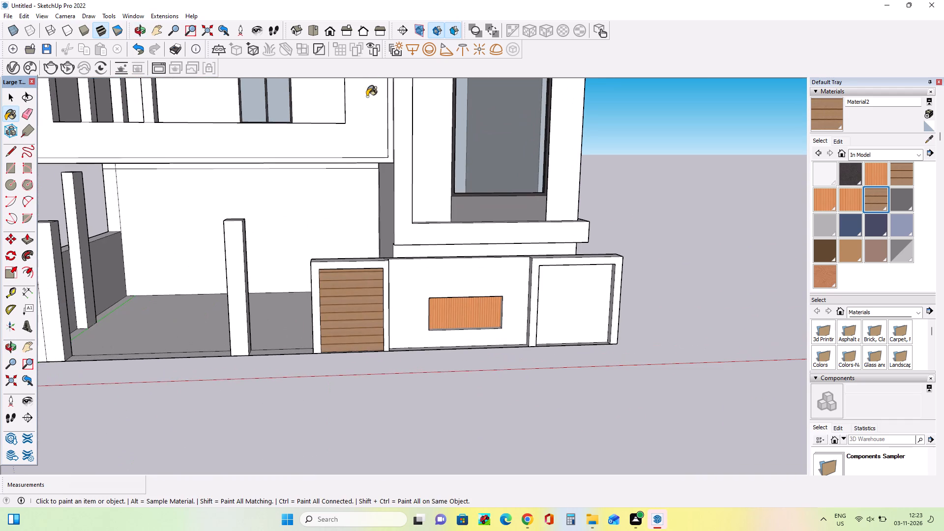
click(924, 115)
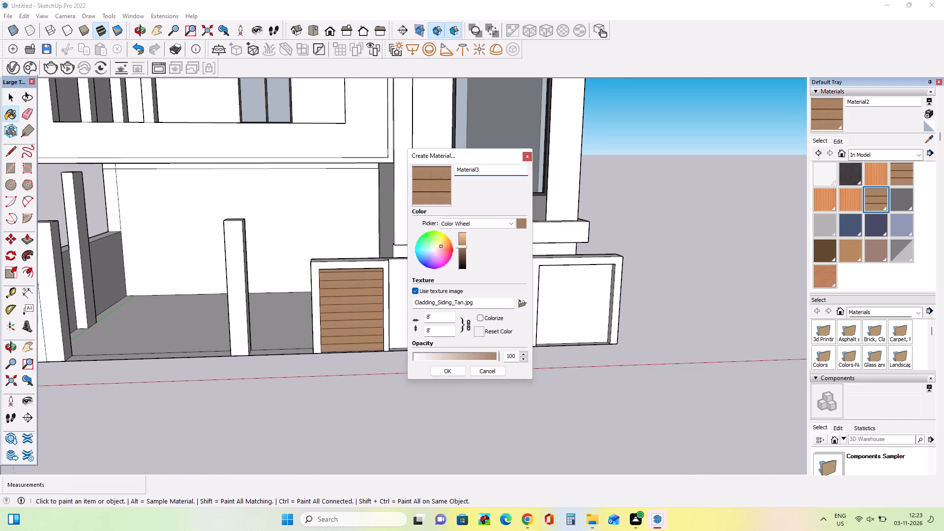
click(443, 321)
key(BackSpace)
key(BackSpace)
key(BackSpace)
text(10')
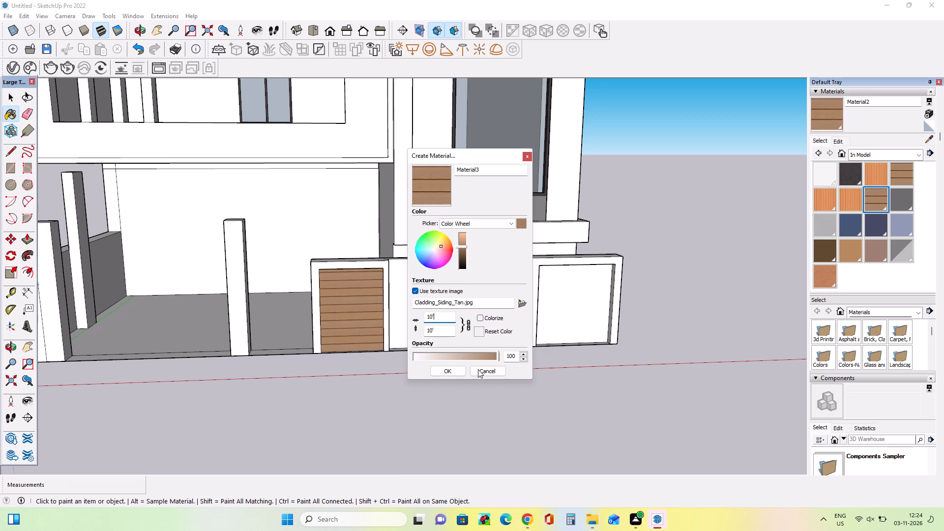
click(450, 370)
click(357, 311)
Paint the framed panel at the other end of the compound wall with the 10' siding material.
middle_drag(357, 356, 372, 390)
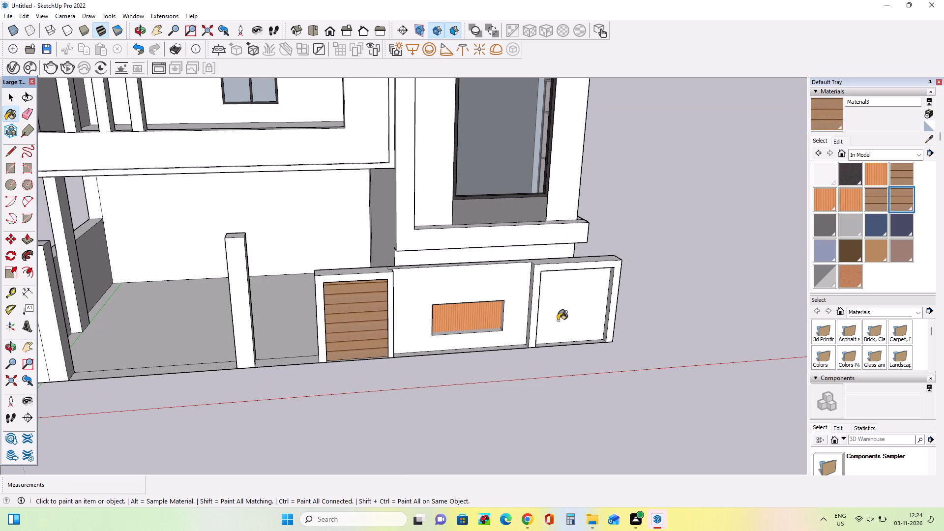
click(570, 319)
Compare the painted compound wall panels with the compound wall in the reference image.
middle_drag(492, 360, 367, 324)
scroll(366, 323, down, 10)
middle_drag(582, 327, 586, 334)
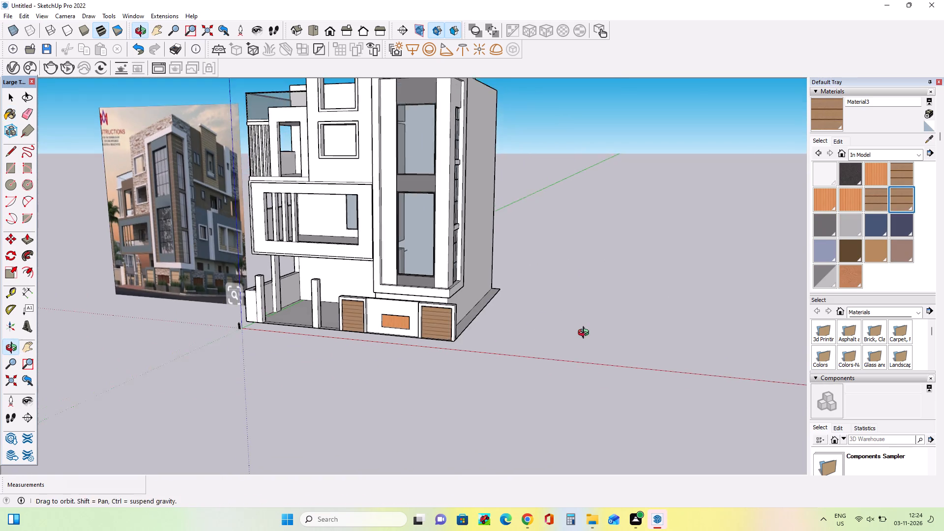
middle_drag(586, 334, 590, 341)
scroll(369, 312, up, 3)
middle_drag(369, 312, 454, 291)
scroll(363, 339, up, 2)
scroll(607, 339, down, 9)
scroll(230, 341, up, 12)
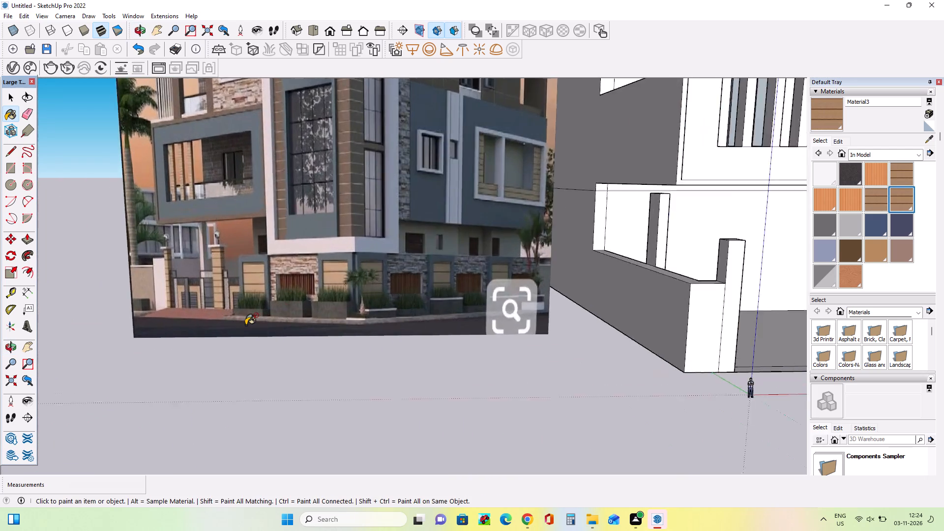
scroll(247, 324, up, 2)
scroll(174, 314, down, 10)
Create a new material from Beadboard with a 7' texture size and paint the compound wall's middle recessed panel with it.
scroll(661, 324, up, 5)
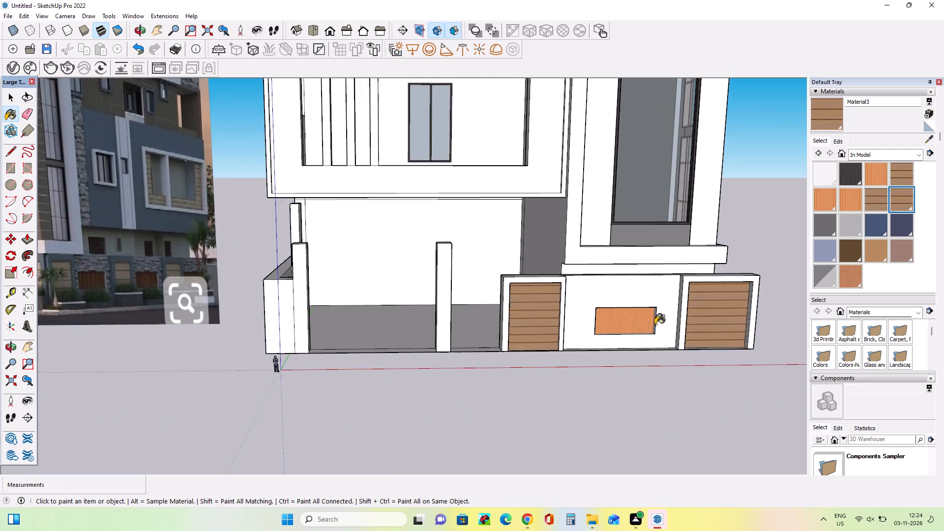
scroll(655, 324, up, 10)
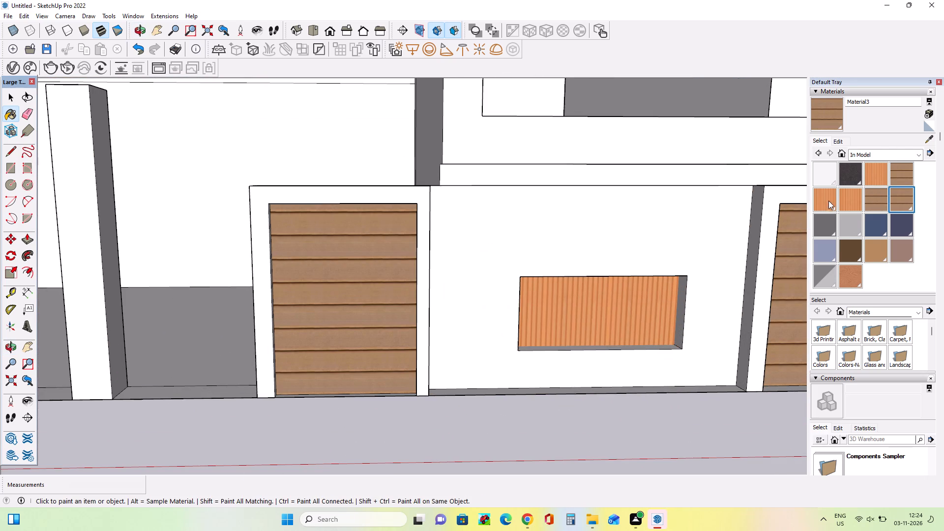
click(878, 169)
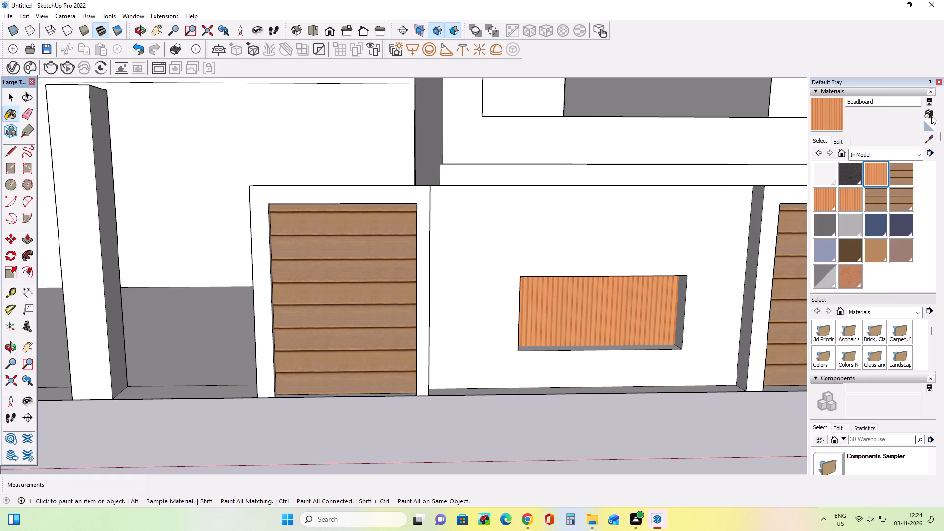
click(931, 115)
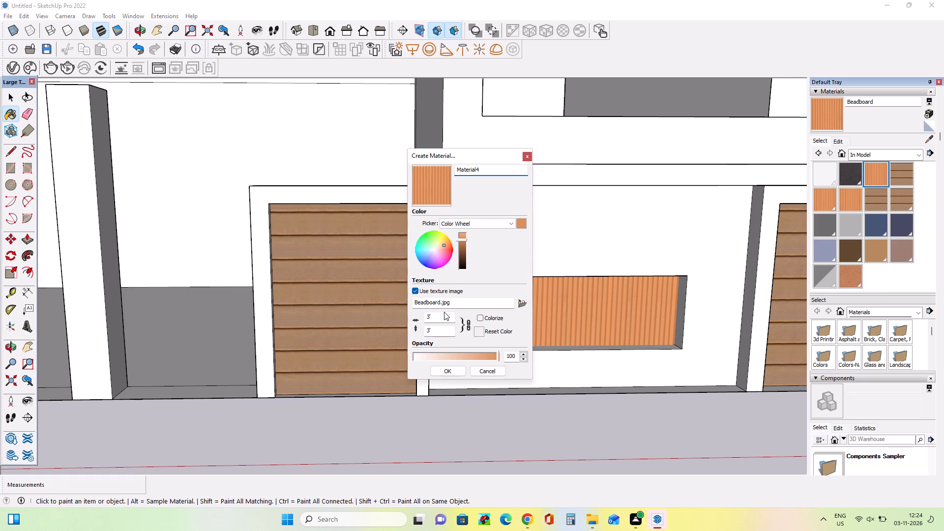
click(443, 317)
key(BackSpace)
key(BackSpace)
key(BackSpace)
text(7')
click(445, 369)
click(603, 316)
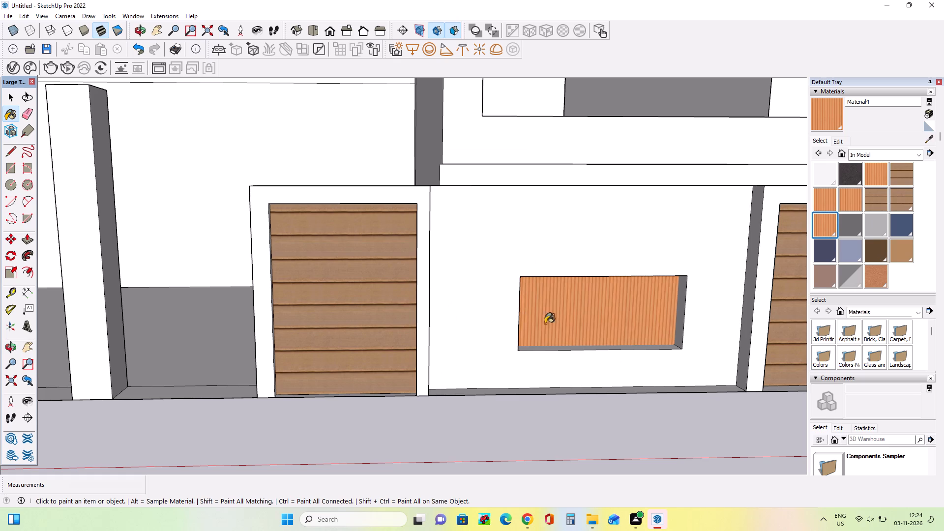
Create a new material from the Beadboard texture with a 15' texture size and repaint the compound wall's middle recessed panel.
scroll(301, 324, down, 4)
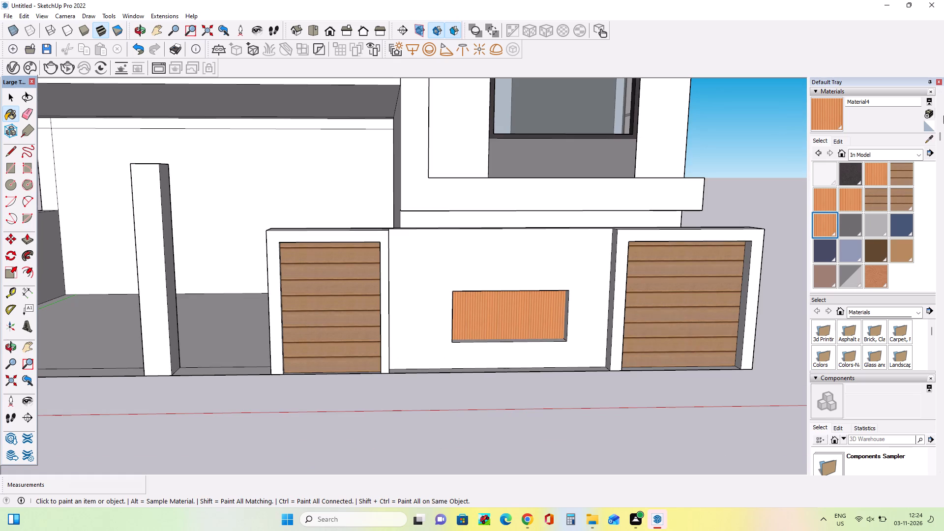
click(928, 116)
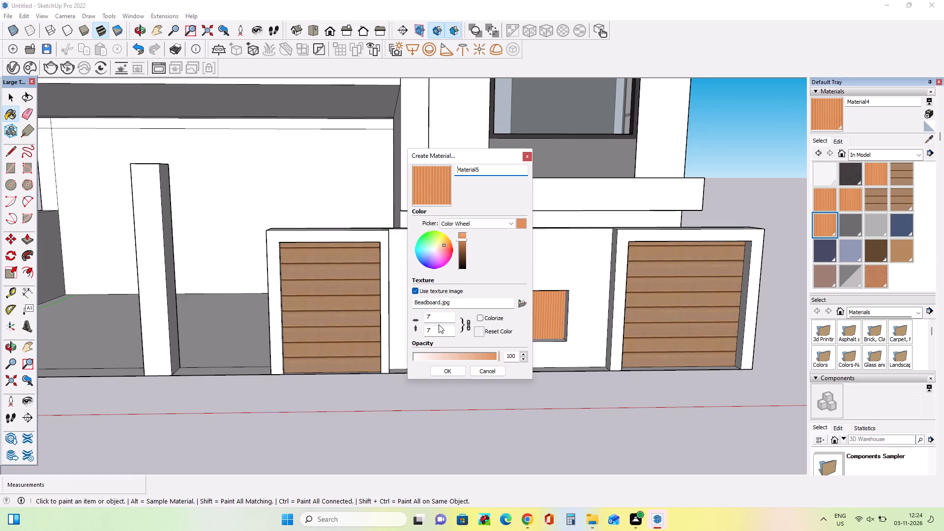
click(443, 314)
key(BackSpace)
key(BackSpace)
text(15')
scroll(442, 315, up, 1)
click(456, 375)
click(537, 328)
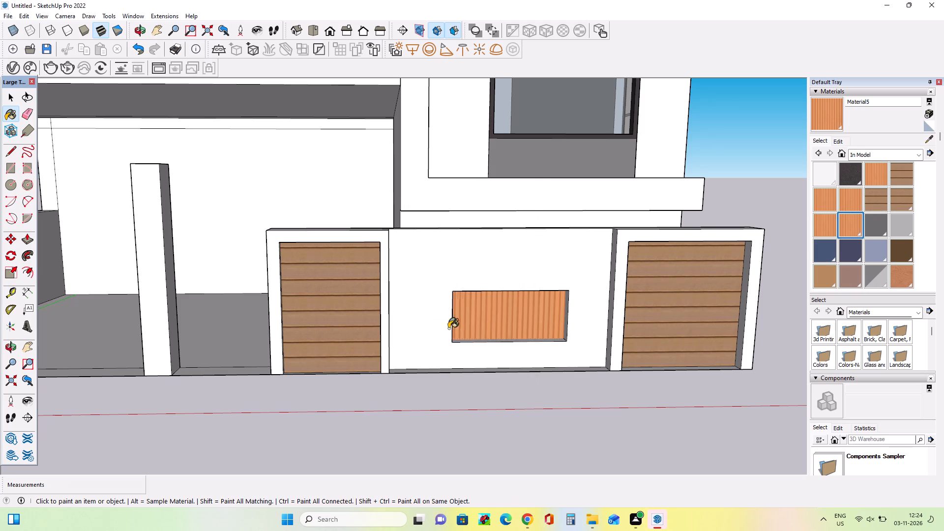
Examine the painted compound wall panels from several angles against the reference image.
middle_drag(430, 327, 341, 295)
scroll(352, 297, down, 4)
scroll(420, 297, down, 5)
scroll(609, 320, down, 1)
middle_drag(629, 338, 657, 385)
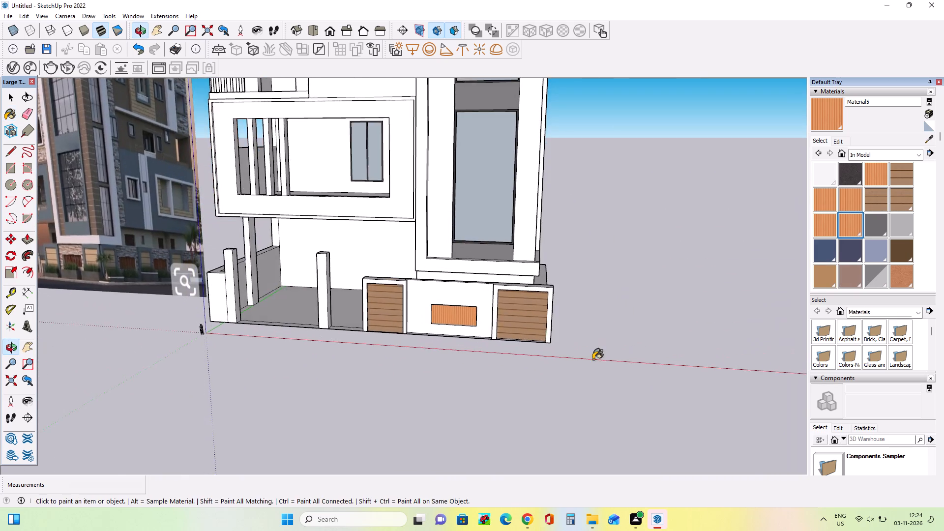
scroll(500, 314, up, 4)
middle_drag(528, 320, 535, 359)
scroll(486, 302, down, 4)
middle_drag(601, 343, 507, 343)
middle_drag(524, 329, 579, 298)
middle_drag(579, 302, 568, 330)
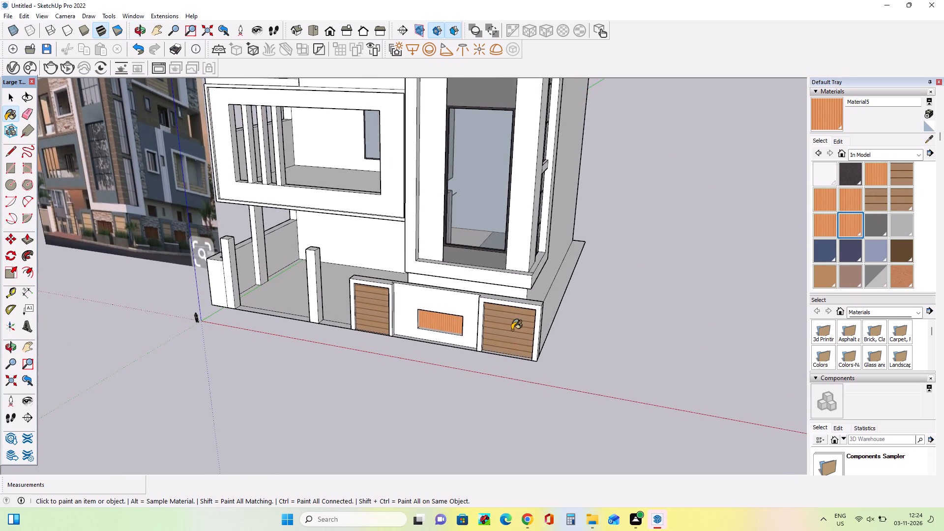
scroll(505, 330, up, 4)
middle_drag(529, 335, 441, 315)
middle_drag(369, 280, 432, 271)
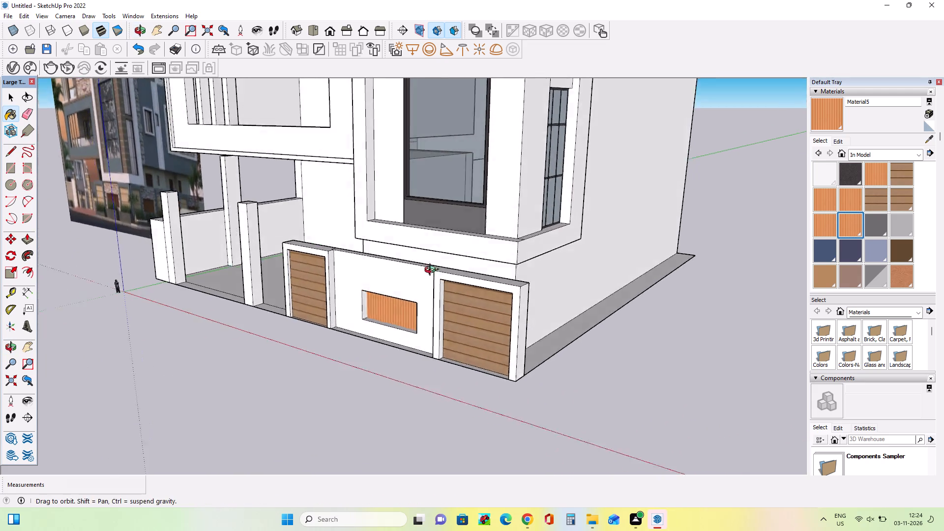
middle_drag(432, 271, 490, 258)
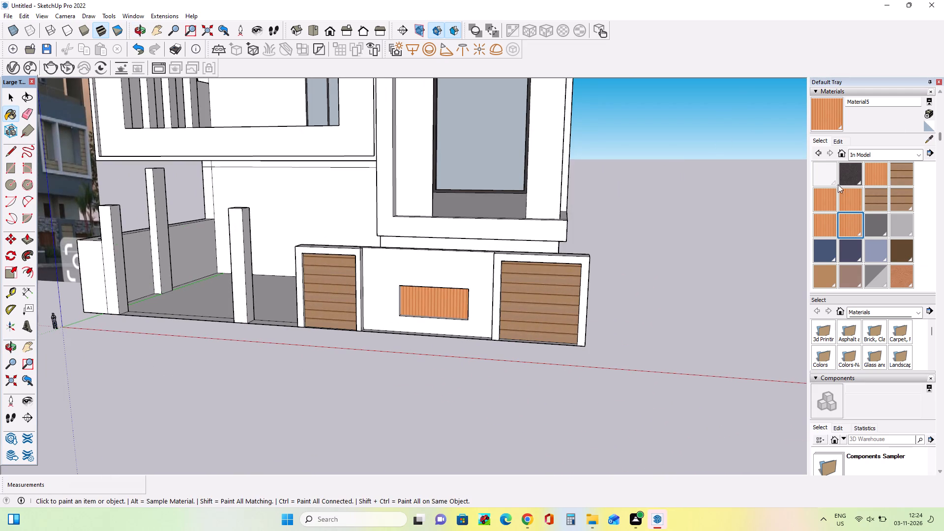
Create a darker brown variant of the 15' Beadboard material and repaint the compound wall's middle recessed panel with it.
click(929, 113)
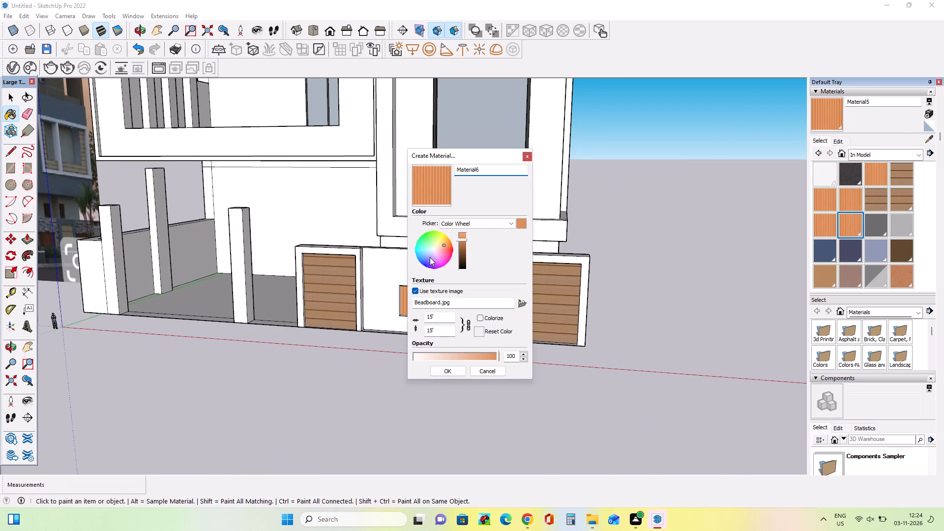
click(461, 249)
middle_drag(480, 273, 479, 263)
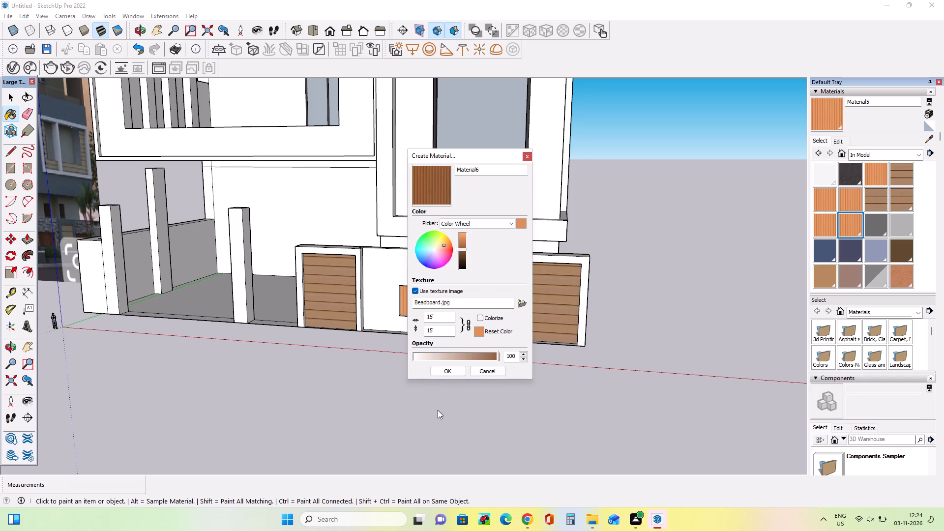
click(456, 374)
click(436, 315)
Compare the compound wall's darkened middle panel and its surroundings with the reference image.
middle_drag(434, 320, 482, 333)
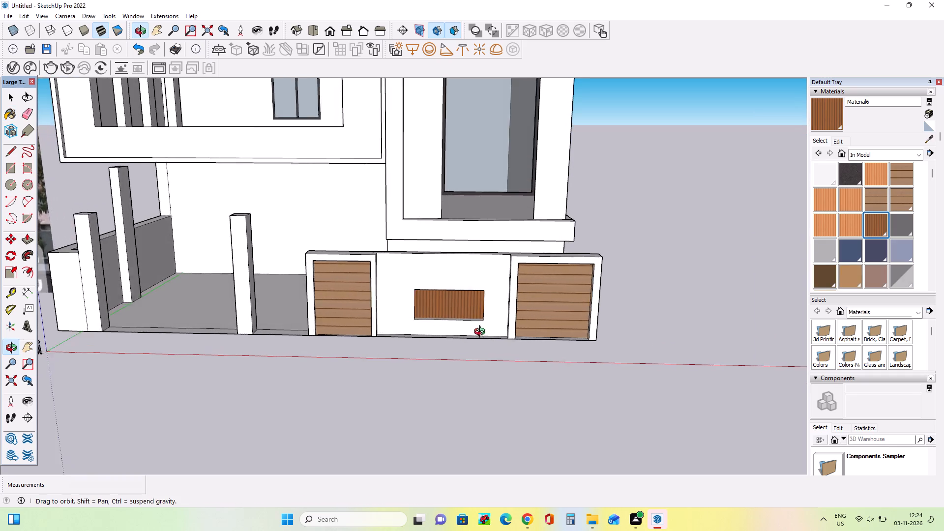
middle_drag(482, 333, 480, 333)
scroll(477, 322, down, 9)
middle_drag(476, 323, 460, 345)
scroll(409, 324, up, 4)
middle_drag(411, 328, 410, 304)
middle_drag(396, 294, 396, 305)
scroll(374, 303, down, 5)
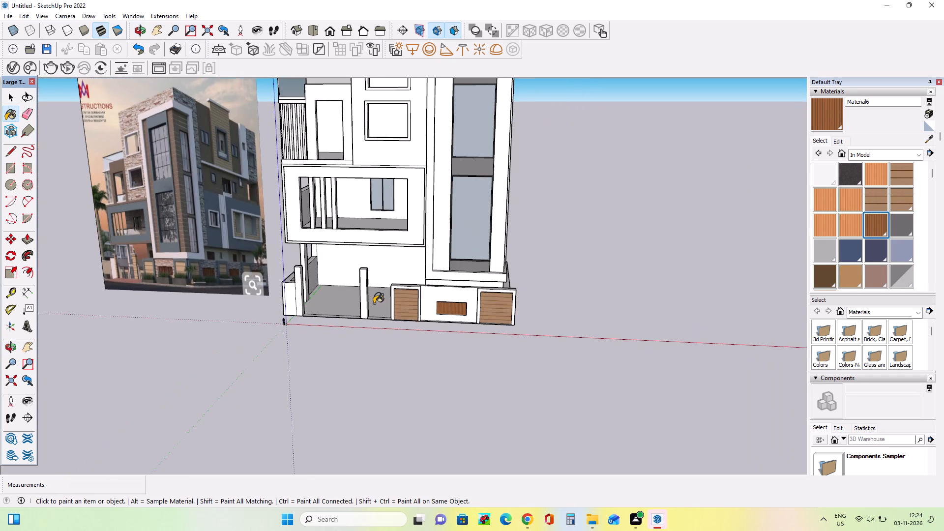
scroll(464, 337, up, 1)
middle_drag(464, 332, 472, 290)
middle_drag(333, 299, 340, 279)
scroll(385, 303, up, 4)
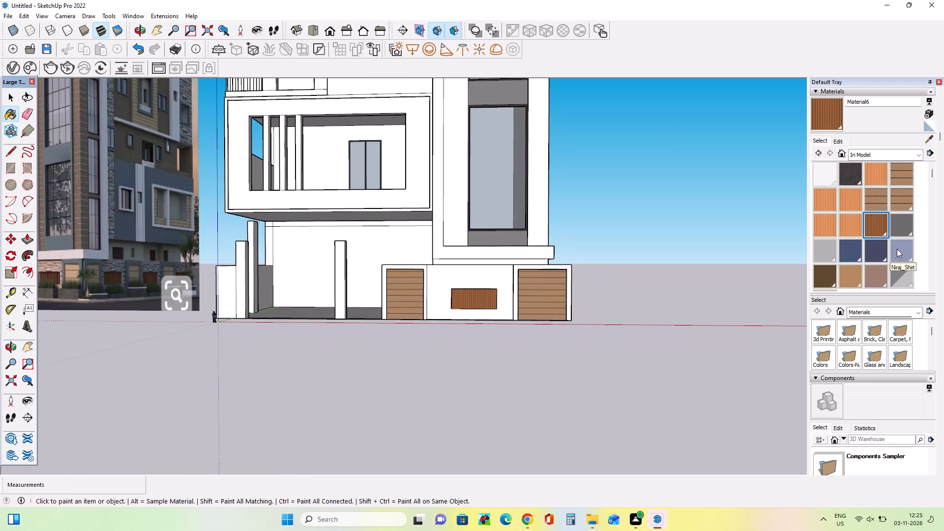
Paint the frames around both siding panels of the compound wall with the in-model Niraj_Shirt colour.
scroll(904, 275, down, 3)
scroll(853, 262, up, 3)
click(906, 252)
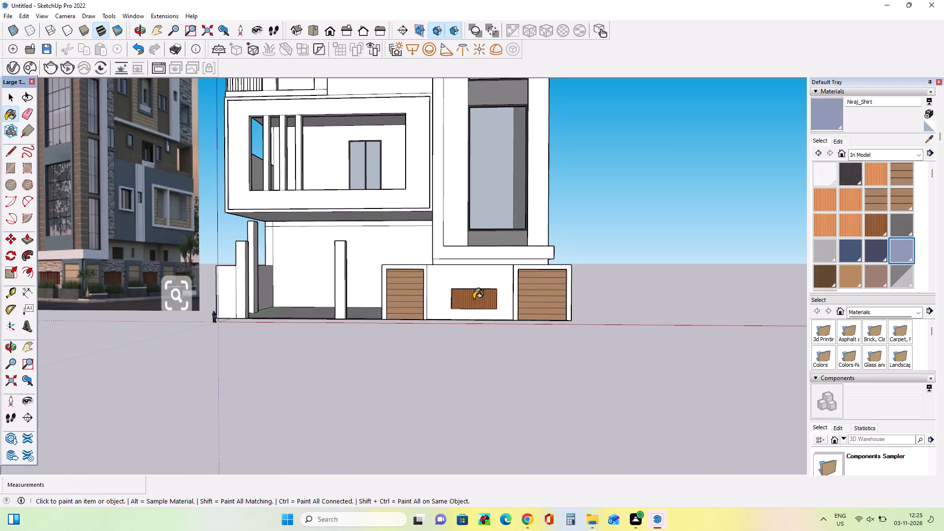
scroll(442, 298, up, 3)
click(421, 288)
scroll(420, 288, up, 5)
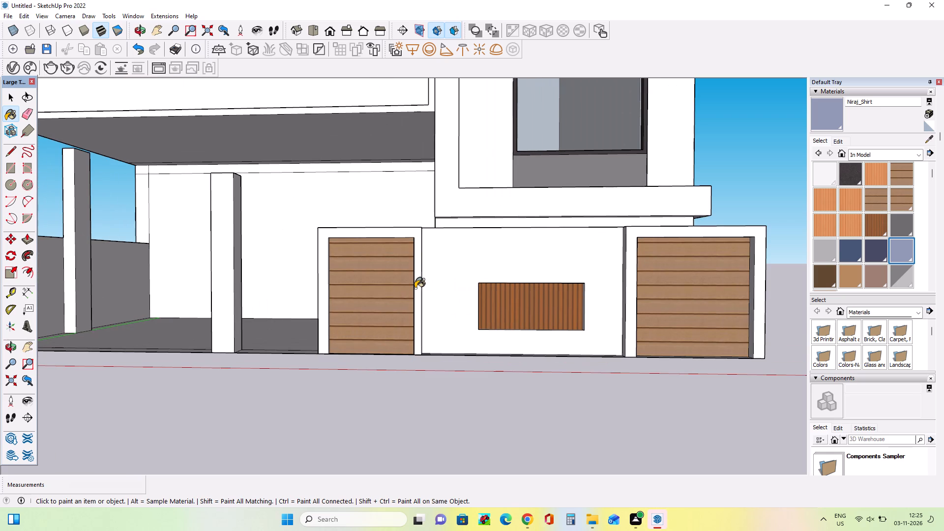
click(415, 288)
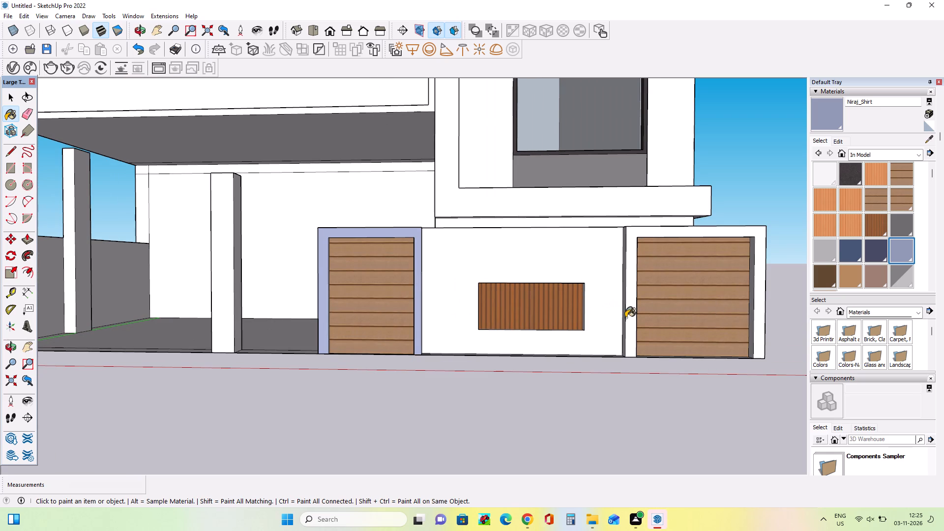
click(628, 319)
Create a darker grey-blue variant of the Niraj_Shirt material and repaint both siding panel frames on the compound wall.
scroll(590, 355, down, 11)
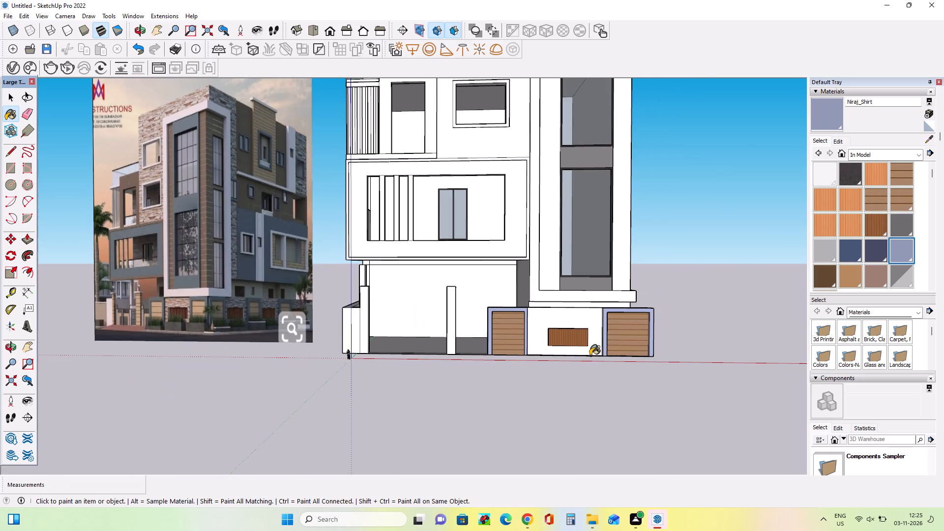
middle_click(590, 355)
click(930, 113)
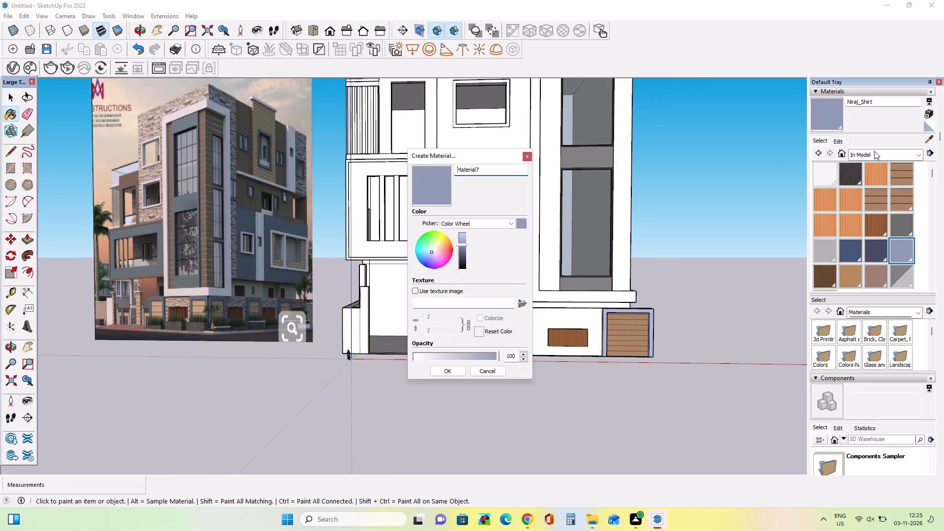
click(463, 249)
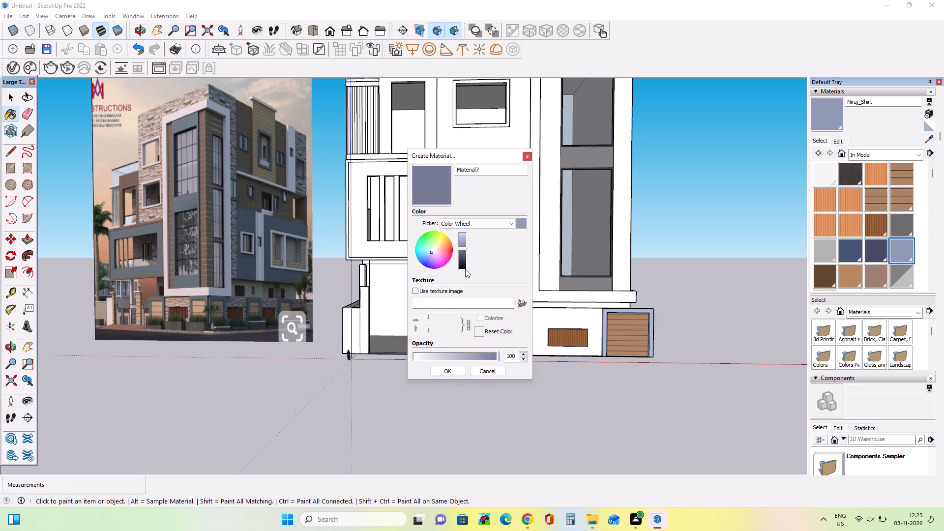
click(461, 373)
scroll(485, 323, up, 8)
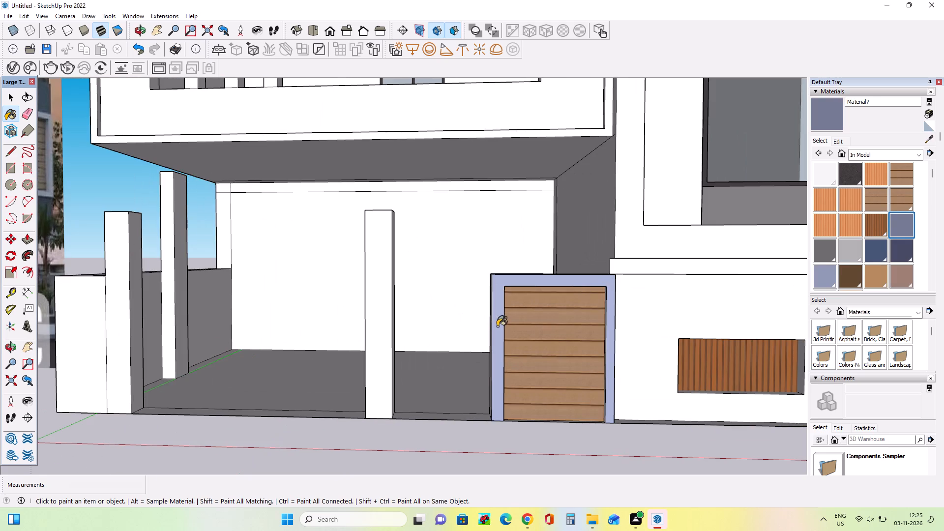
click(497, 326)
scroll(413, 296, down, 9)
scroll(573, 325, up, 9)
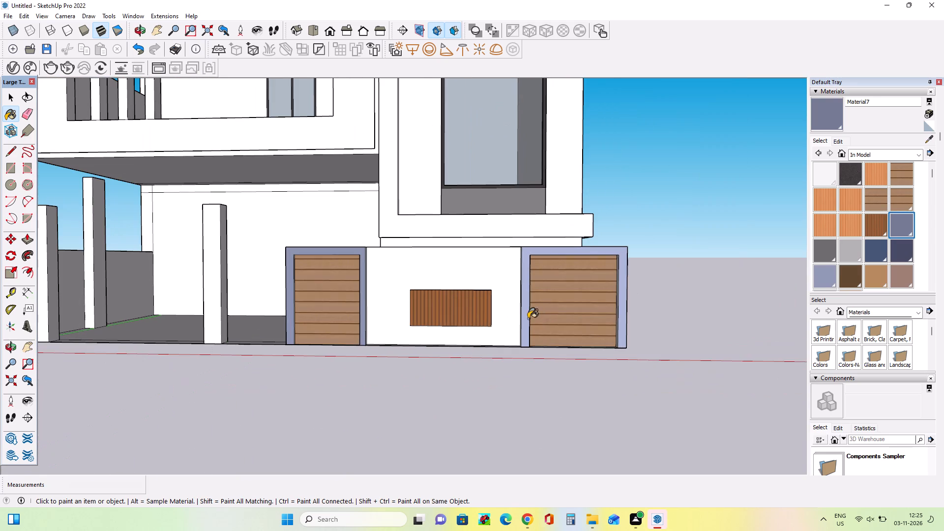
click(527, 313)
Compare the compound wall's frames and the gate pillars with the reference image.
scroll(539, 317, down, 13)
middle_drag(530, 330, 529, 345)
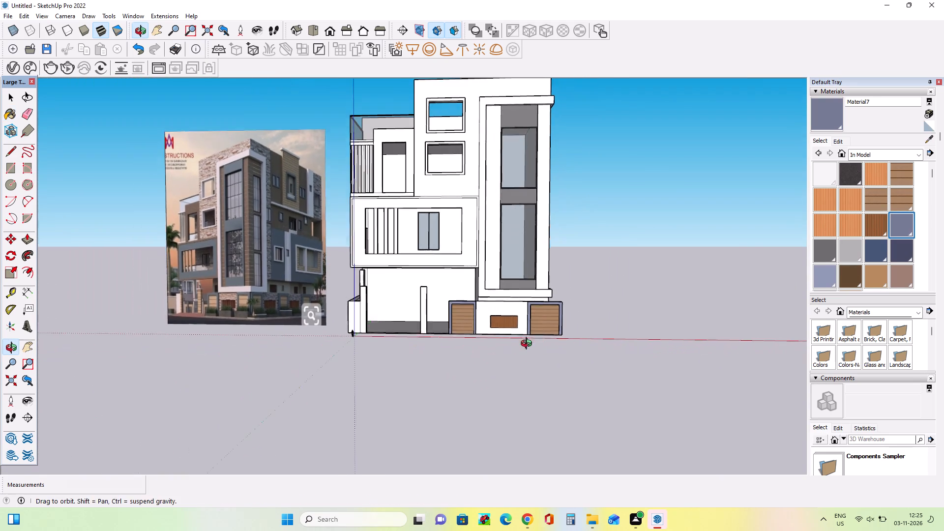
middle_drag(529, 345, 528, 345)
scroll(499, 311, up, 4)
middle_drag(499, 311, 501, 316)
middle_drag(553, 313, 549, 313)
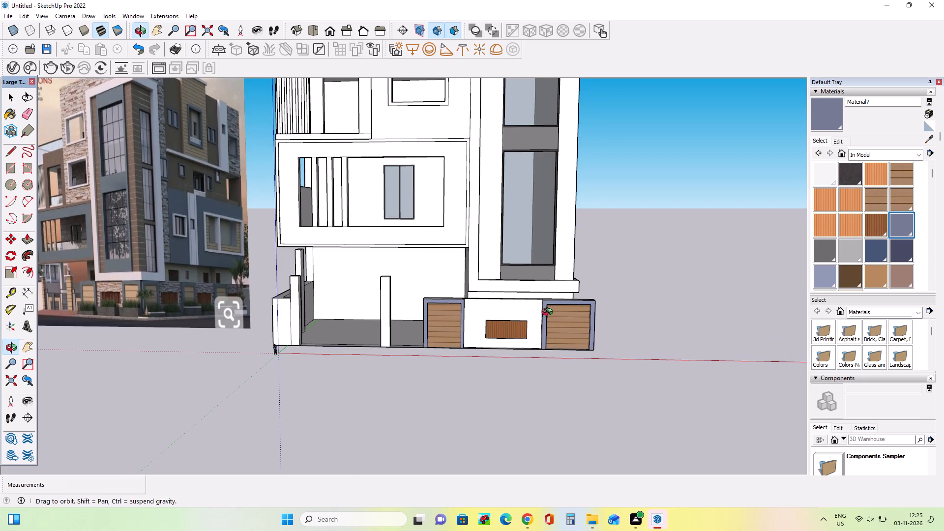
middle_drag(549, 313, 384, 334)
middle_drag(497, 321, 655, 293)
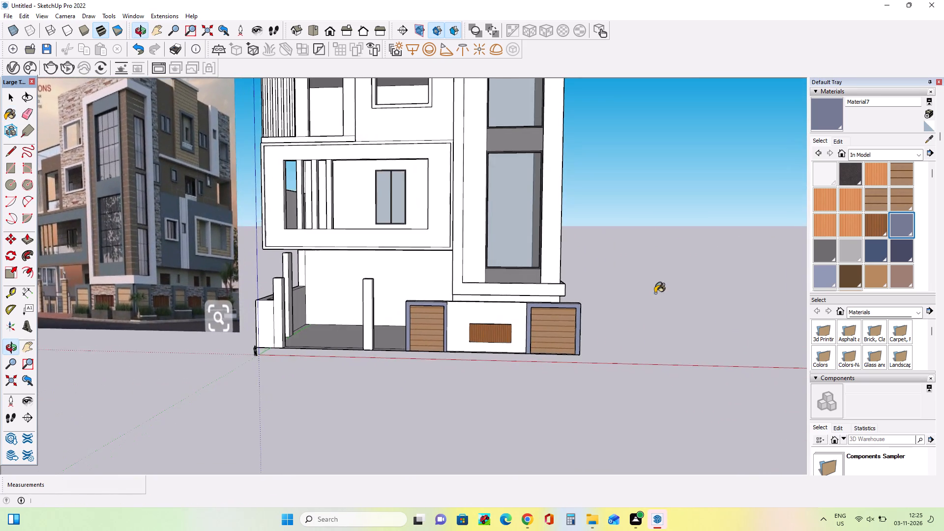
scroll(453, 294, down, 3)
middle_drag(461, 276, 473, 262)
middle_drag(442, 278, 444, 295)
middle_drag(570, 306, 571, 322)
scroll(82, 314, up, 4)
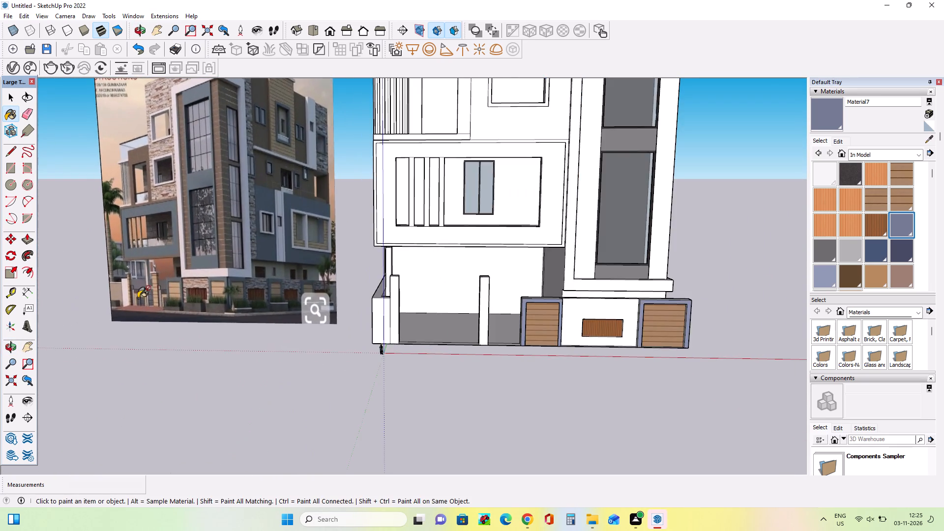
scroll(139, 297, up, 7)
scroll(112, 290, down, 7)
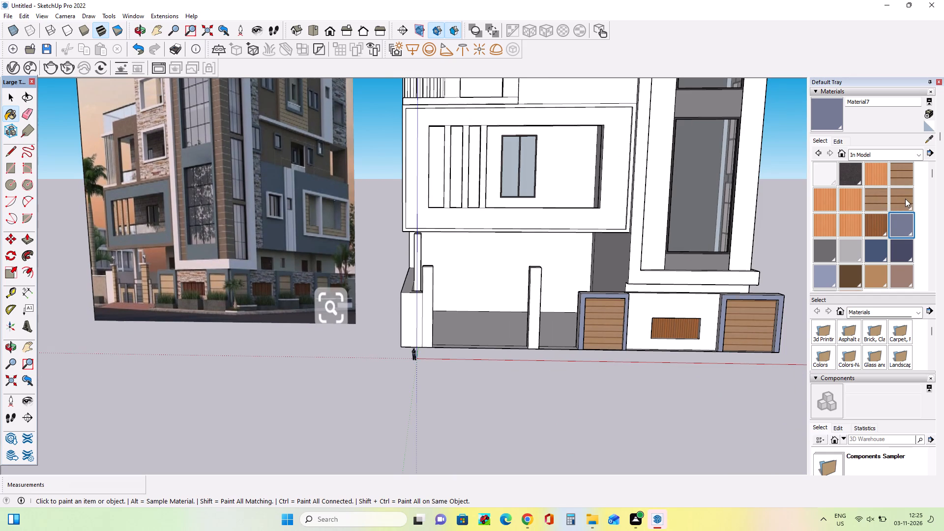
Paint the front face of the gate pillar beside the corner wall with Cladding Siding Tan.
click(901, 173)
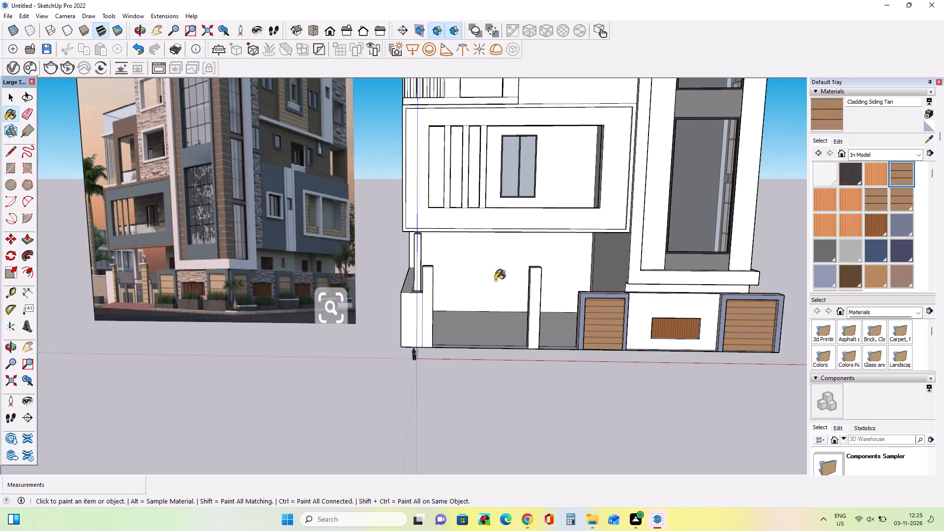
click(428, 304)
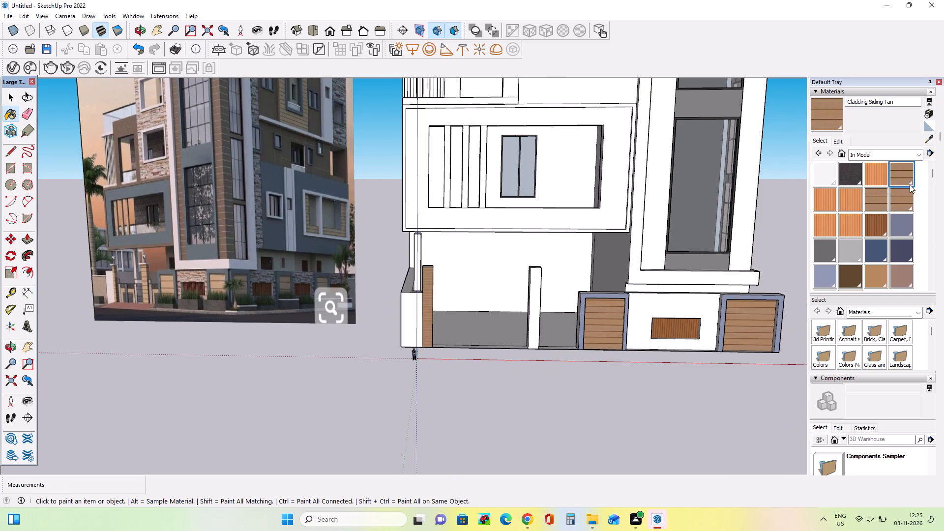
Paint the front faces of both gate pillars with the Material3 siding.
click(891, 205)
scroll(558, 318, up, 4)
click(519, 305)
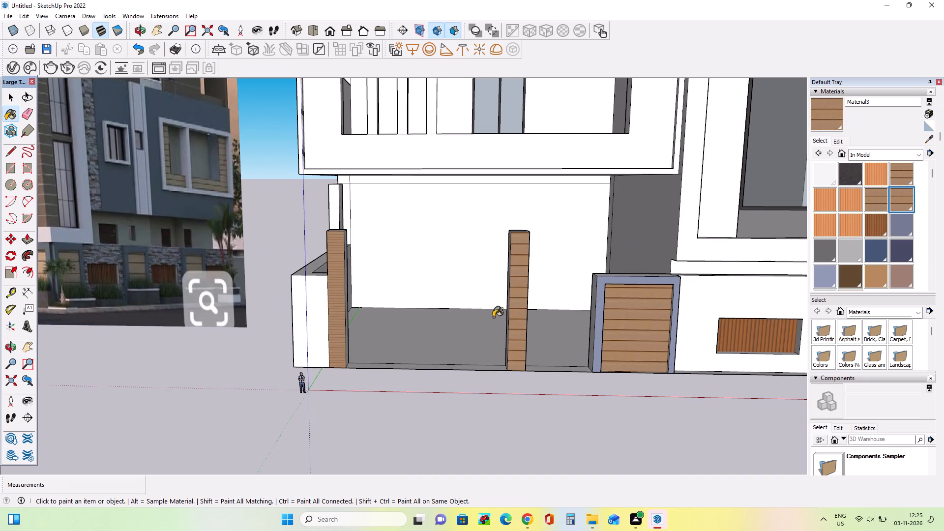
click(338, 324)
Paint the side faces of both gate pillars with the Material3 siding.
middle_drag(340, 326, 191, 383)
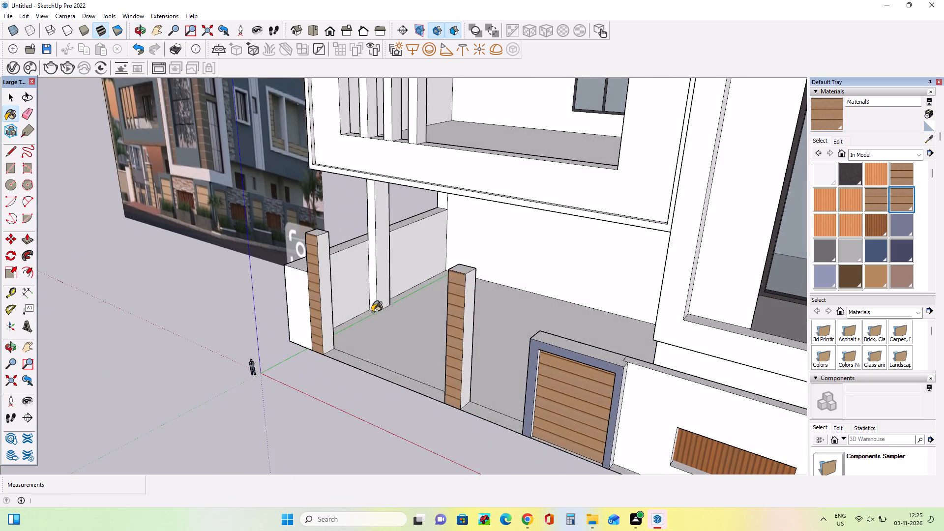
scroll(341, 315, up, 3)
click(320, 323)
middle_drag(324, 332, 648, 341)
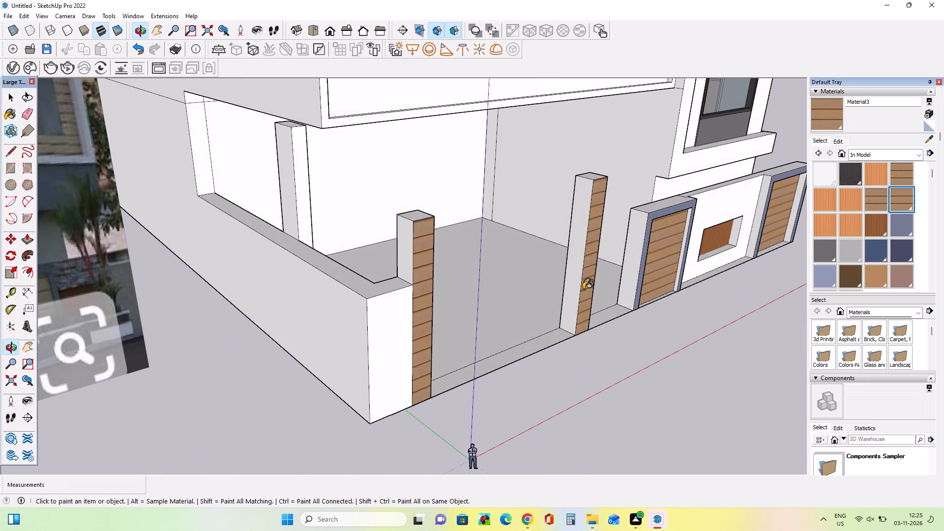
click(573, 288)
middle_drag(552, 326, 295, 326)
scroll(422, 327, up, 3)
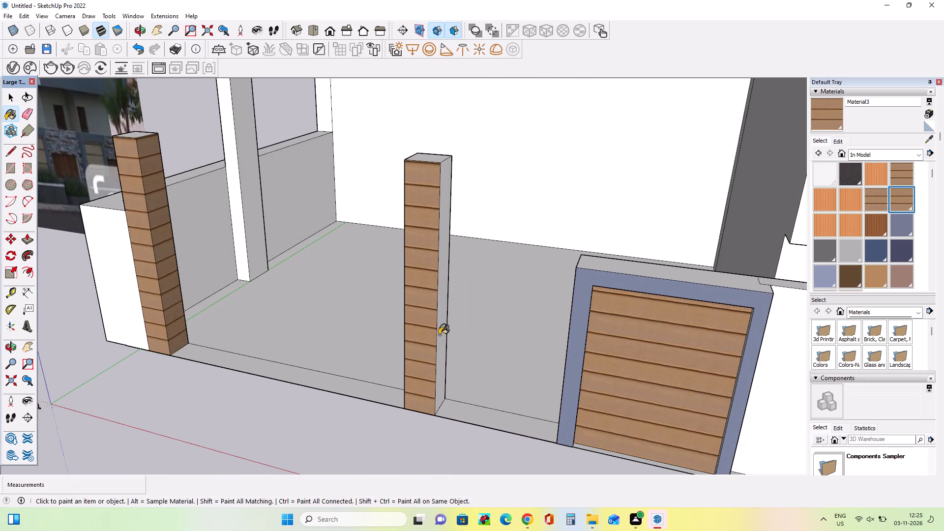
click(439, 335)
middle_drag(365, 364, 643, 360)
click(197, 276)
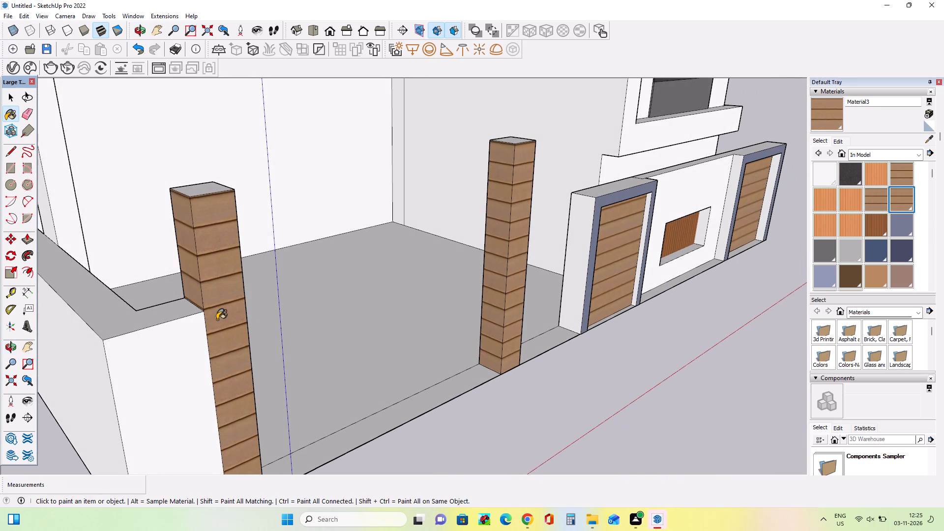
Examine the whole building's front elevation against the reference image for remaining surfaces to color.
middle_drag(217, 322, 166, 339)
scroll(178, 321, down, 7)
scroll(274, 306, down, 9)
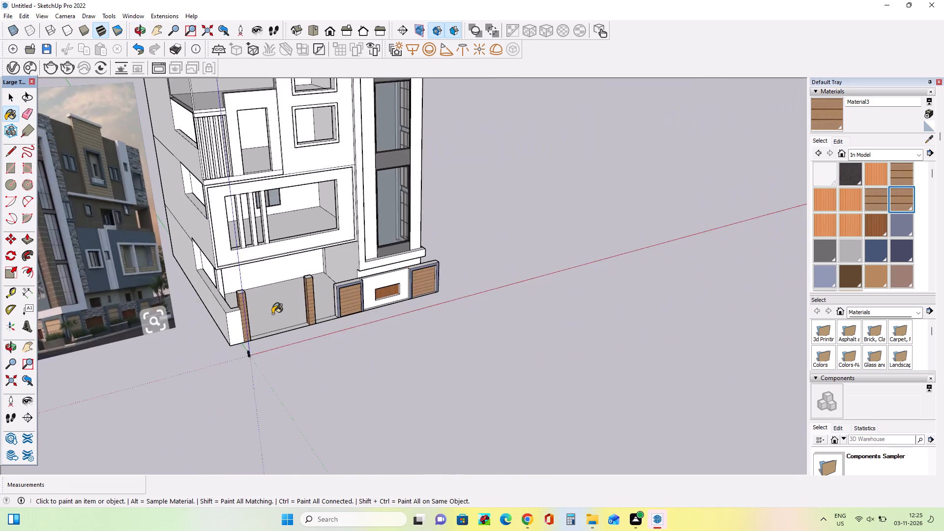
scroll(272, 314, down, 6)
middle_drag(314, 316, 285, 360)
scroll(285, 360, down, 10)
middle_drag(282, 358, 280, 345)
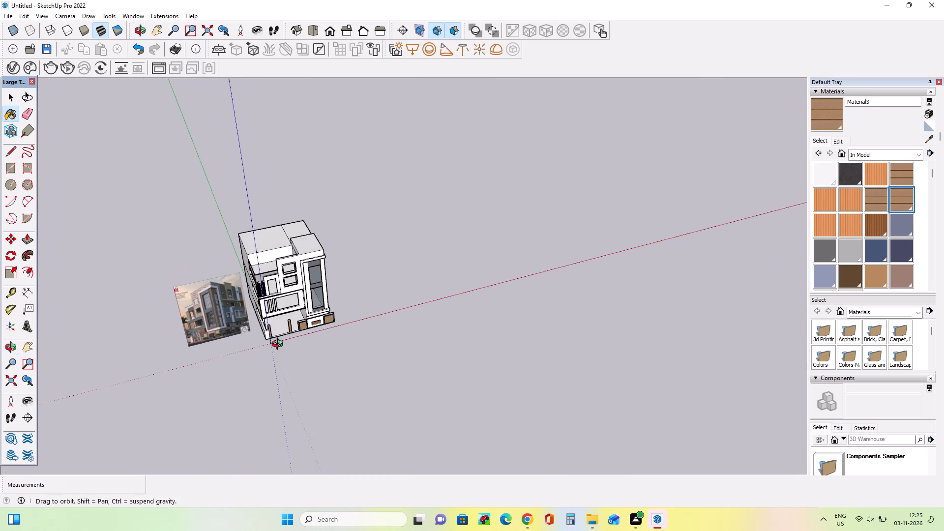
middle_drag(280, 345, 294, 311)
scroll(295, 311, down, 12)
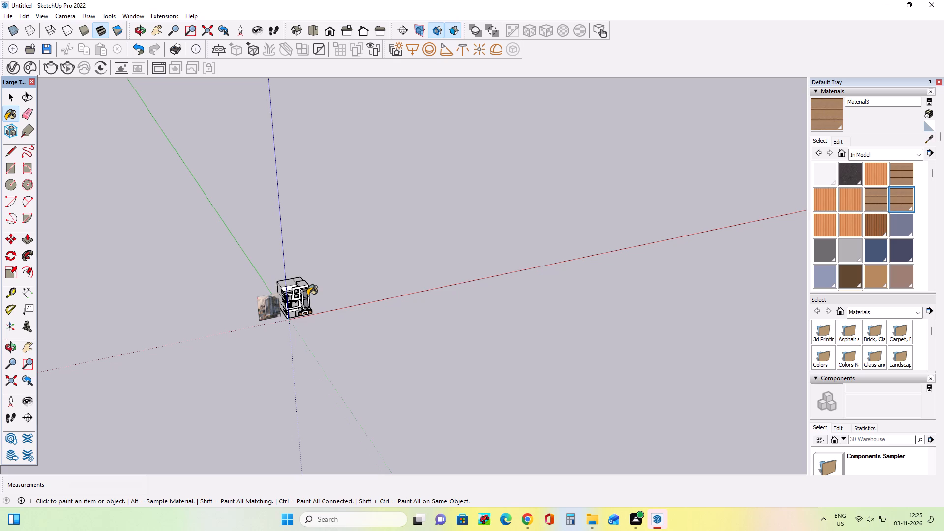
middle_drag(308, 296, 310, 302)
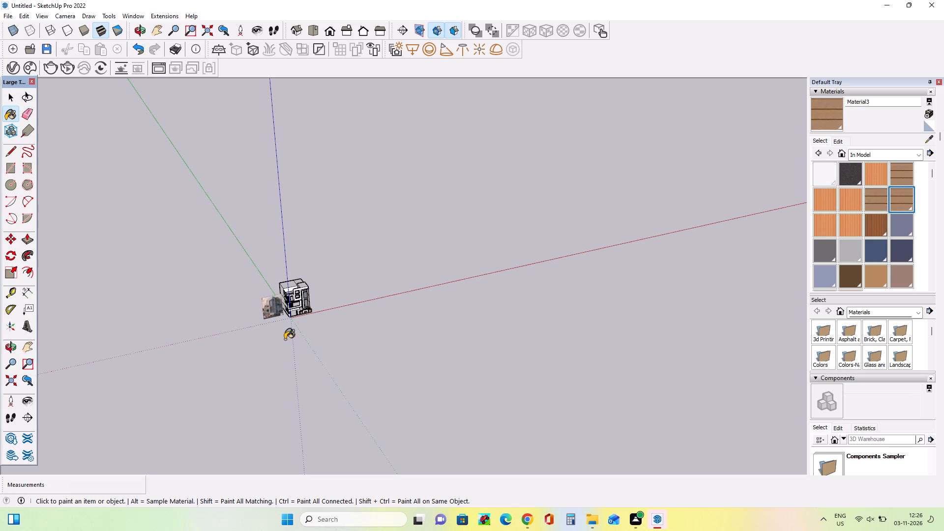
middle_drag(260, 355, 260, 361)
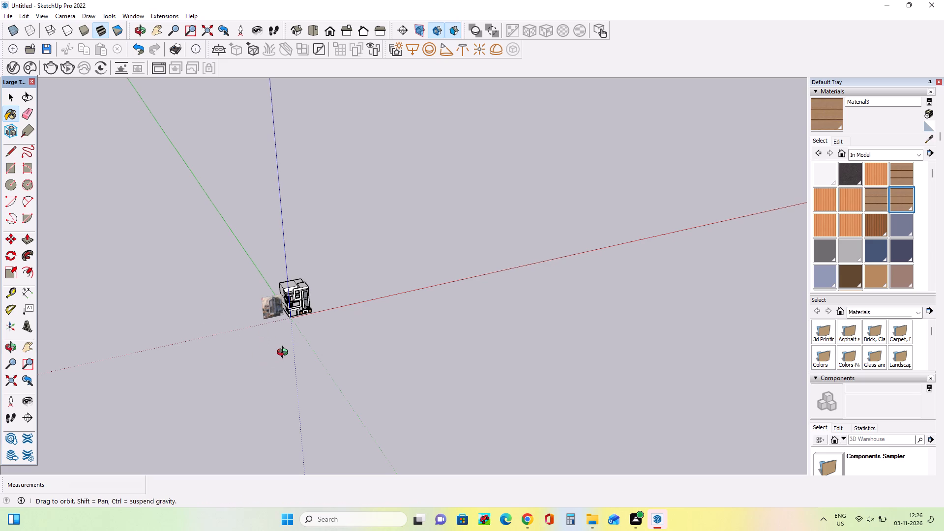
scroll(285, 354, down, 8)
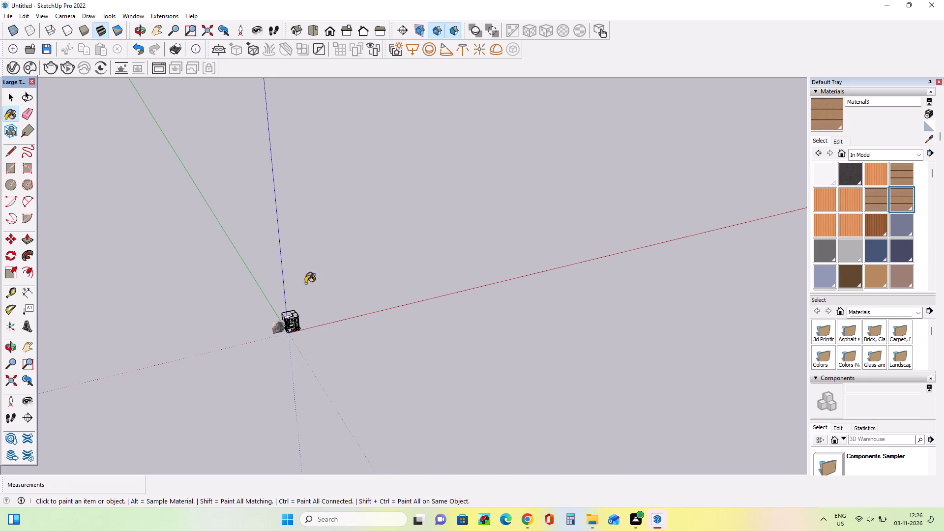
middle_drag(291, 341, 273, 218)
scroll(278, 335, up, 12)
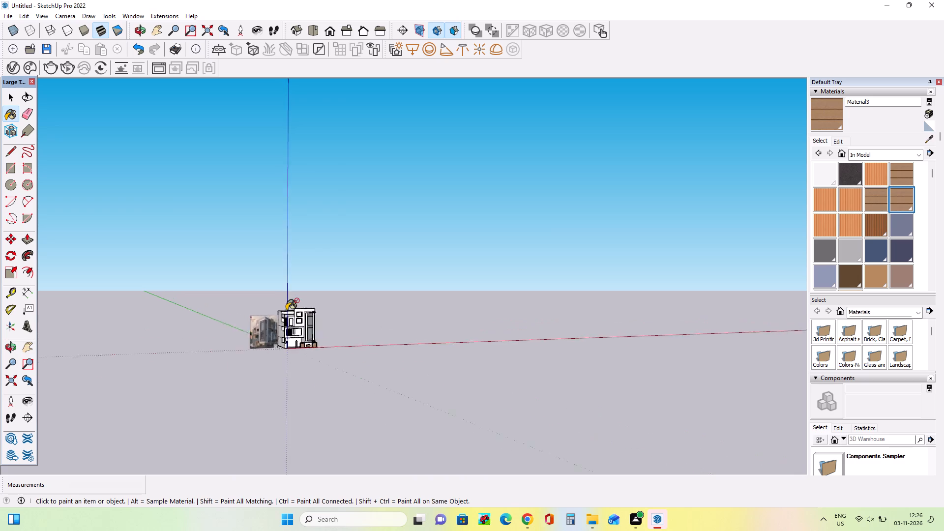
scroll(288, 310, up, 13)
middle_drag(383, 398, 317, 412)
scroll(383, 354, up, 5)
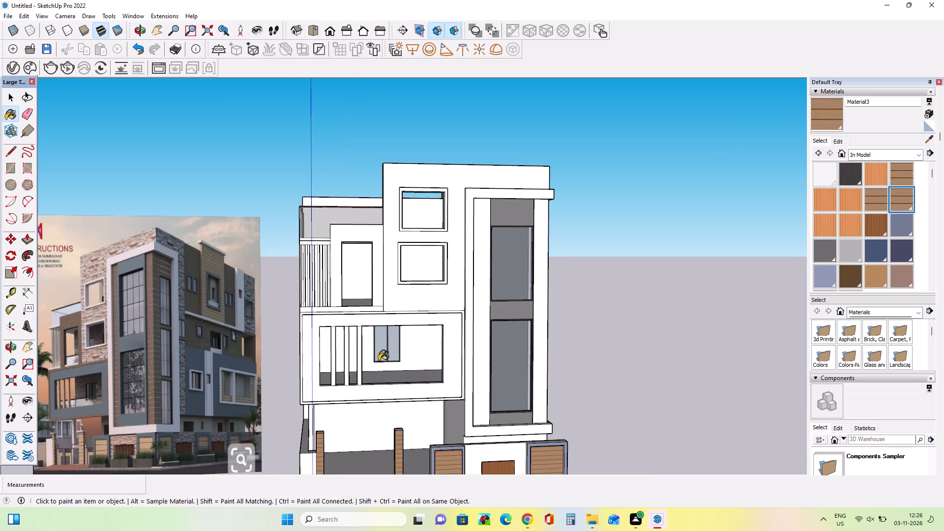
scroll(378, 361, down, 9)
middle_drag(408, 413, 413, 439)
scroll(386, 414, up, 5)
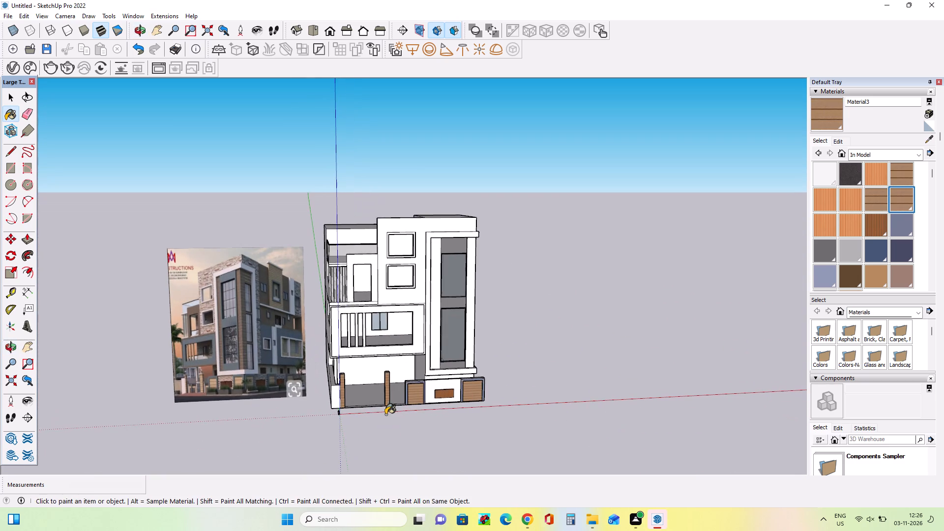
middle_drag(385, 414, 385, 423)
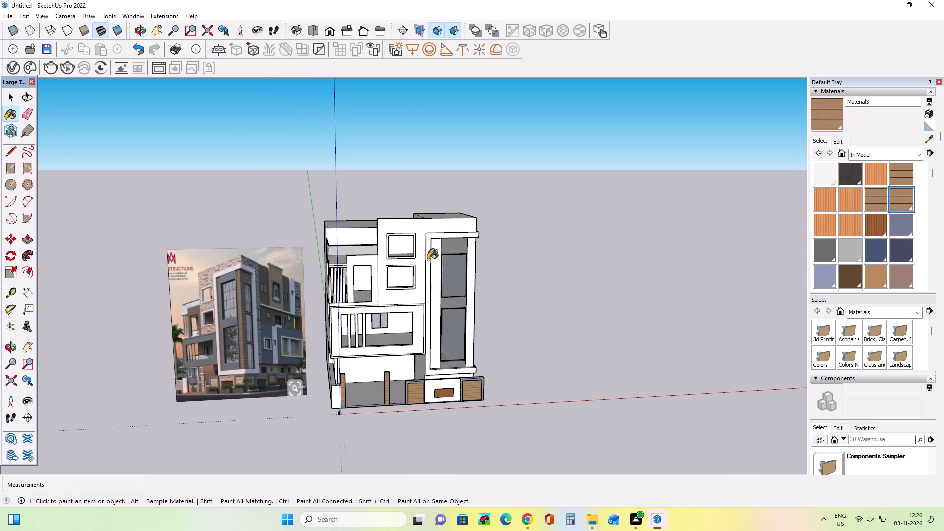
middle_drag(427, 342, 435, 369)
scroll(433, 373, down, 8)
middle_drag(419, 381, 422, 354)
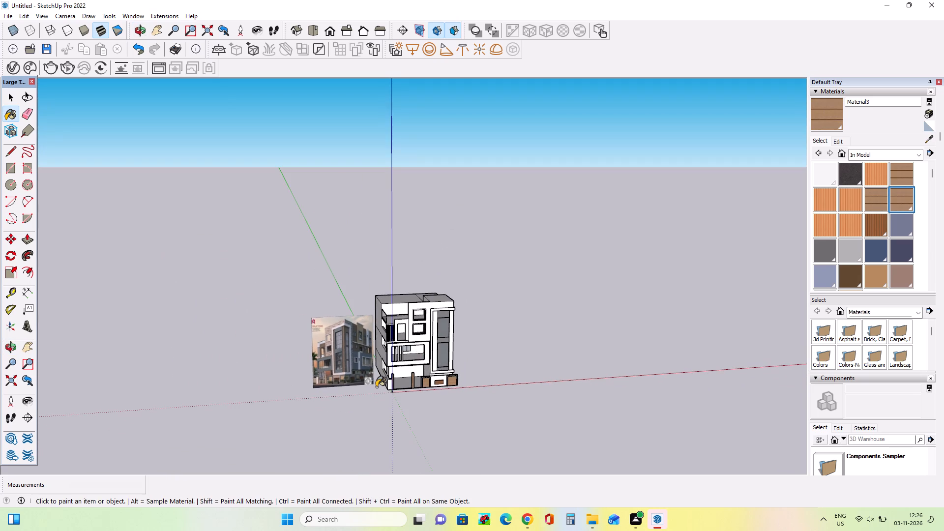
scroll(376, 387, up, 4)
middle_drag(376, 387, 380, 394)
middle_click(370, 396)
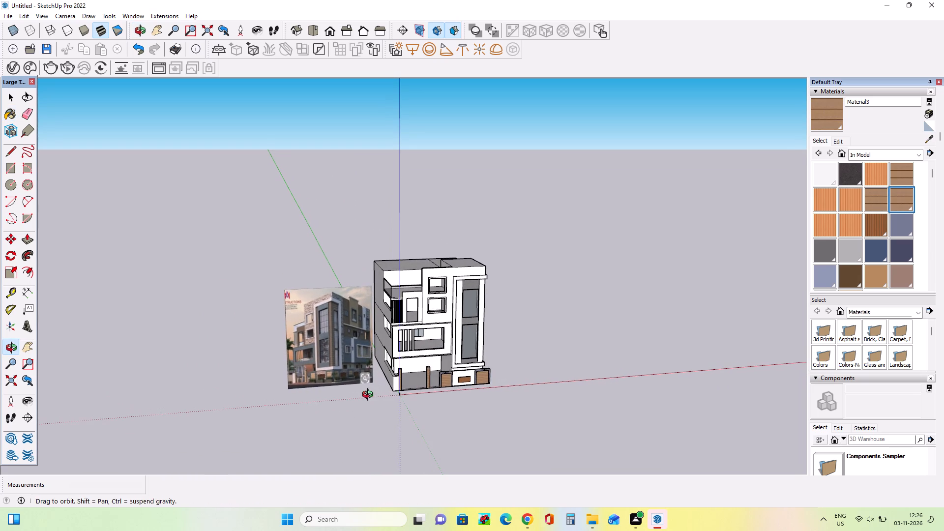
middle_drag(355, 385, 358, 394)
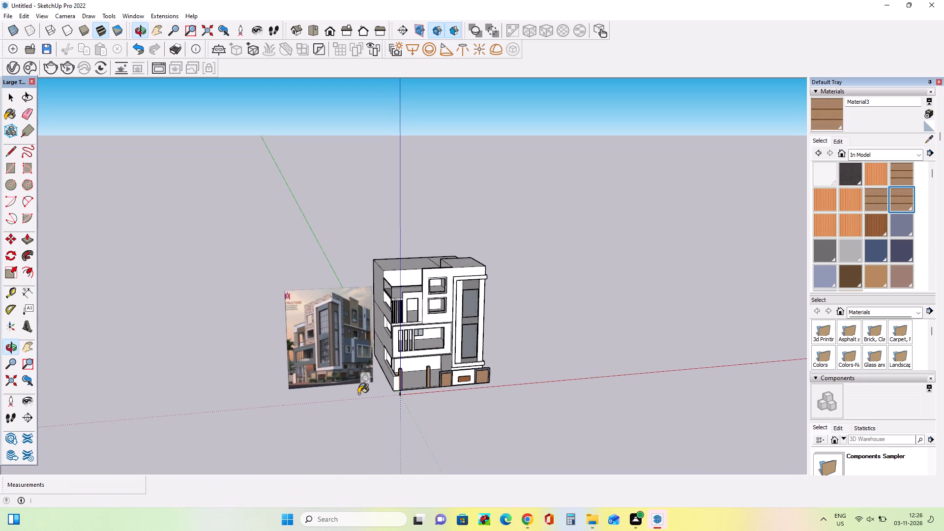
Paint the outer side and top faces of the compound wall frame nearest the gate with grey-blue Material7.
scroll(358, 395, up, 4)
middle_drag(358, 396, 364, 373)
scroll(458, 361, up, 9)
middle_drag(481, 383, 479, 392)
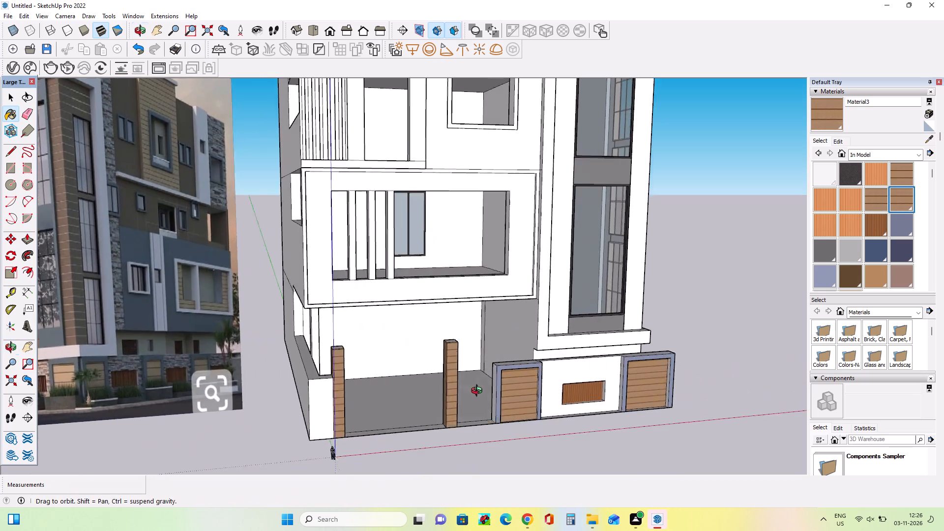
middle_drag(479, 392, 468, 408)
scroll(492, 384, up, 9)
middle_drag(495, 383, 488, 388)
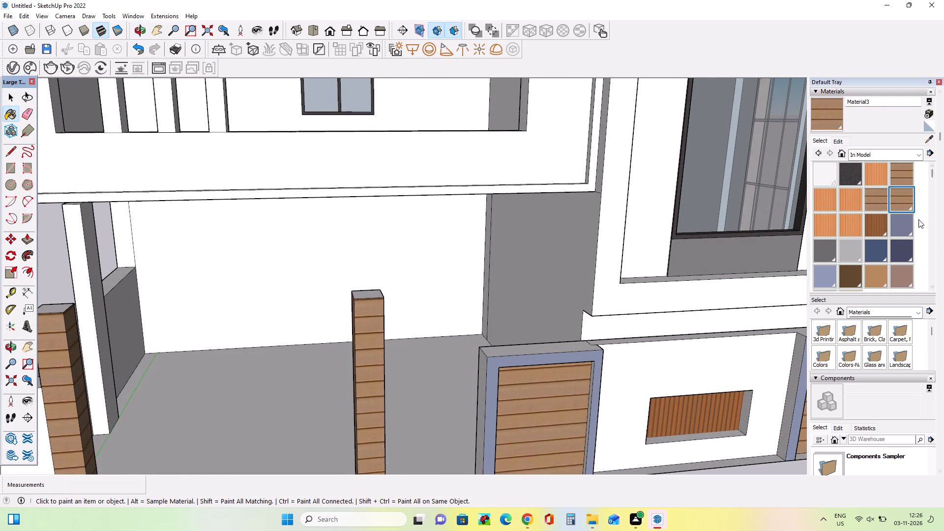
click(897, 231)
scroll(467, 404, up, 4)
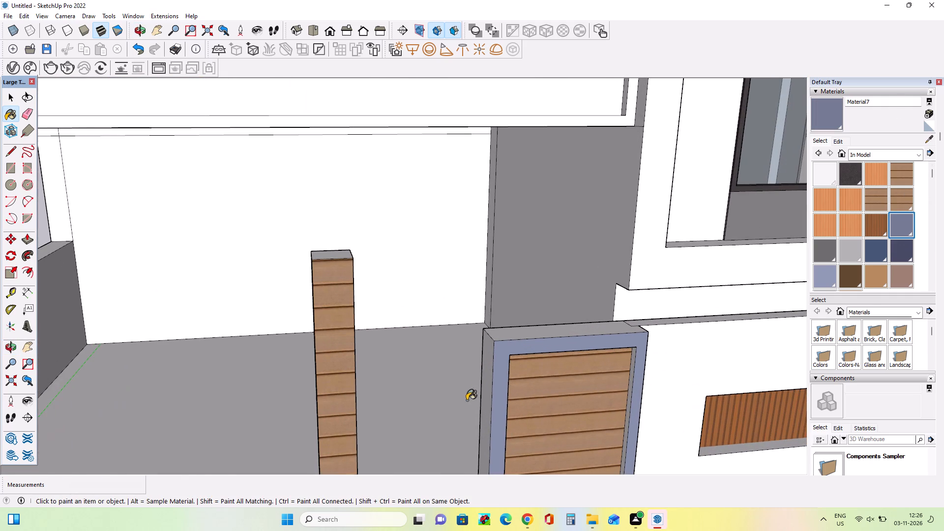
click(493, 378)
click(528, 305)
middle_drag(488, 336, 484, 325)
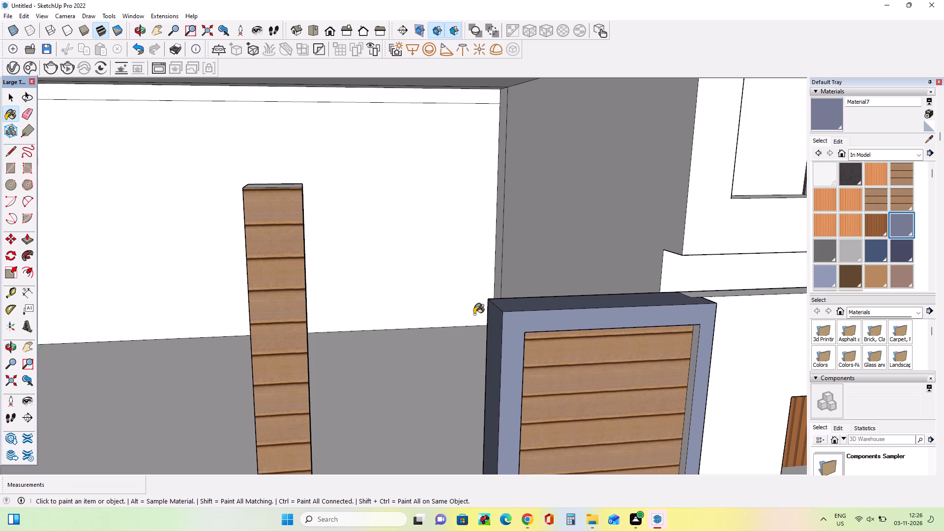
Paint the inner side and top faces of the compound wall's far frame with grey-blue Material7.
scroll(474, 314, down, 10)
scroll(515, 330, down, 4)
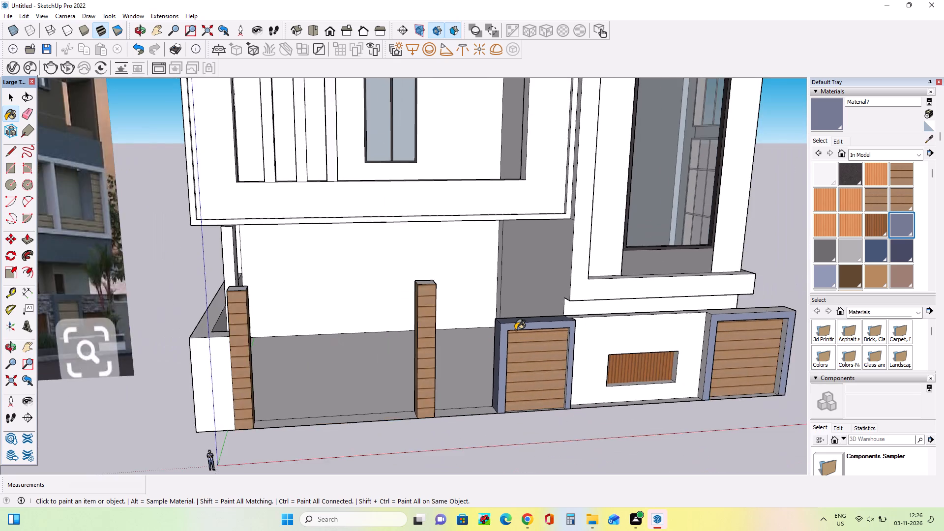
scroll(515, 330, down, 3)
scroll(681, 328, up, 4)
scroll(639, 327, up, 5)
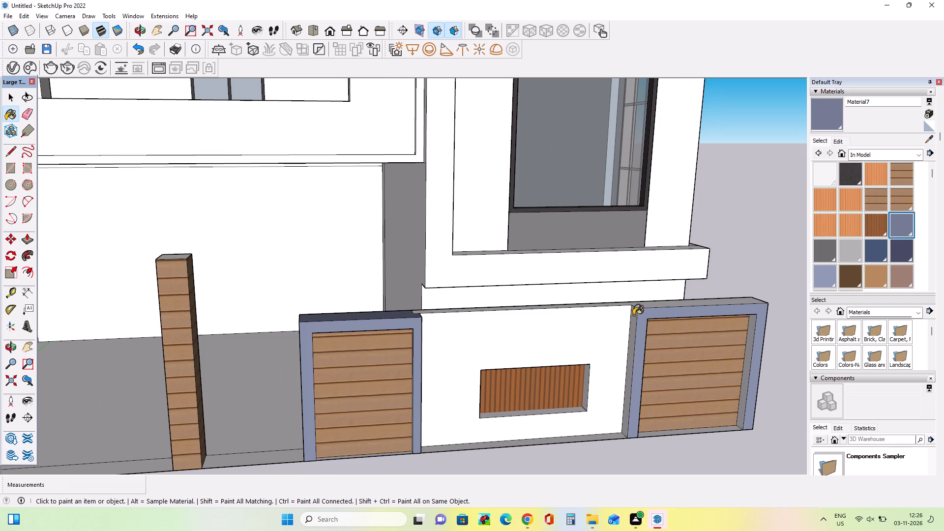
click(633, 315)
click(643, 303)
Compare the front facade, compound wall and corner tower with the reference image from several angles.
scroll(544, 340, down, 3)
middle_drag(578, 337, 563, 384)
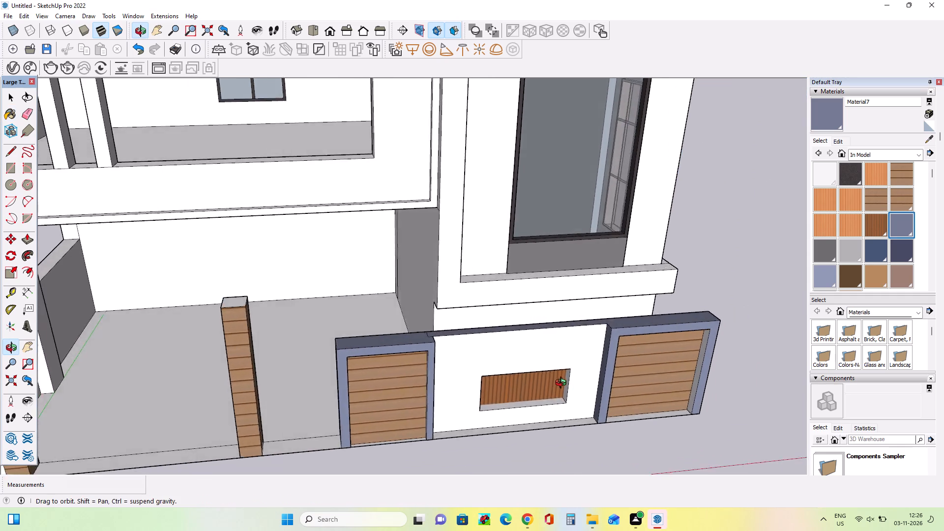
middle_drag(563, 384, 542, 325)
scroll(546, 318, down, 9)
middle_drag(554, 327, 564, 353)
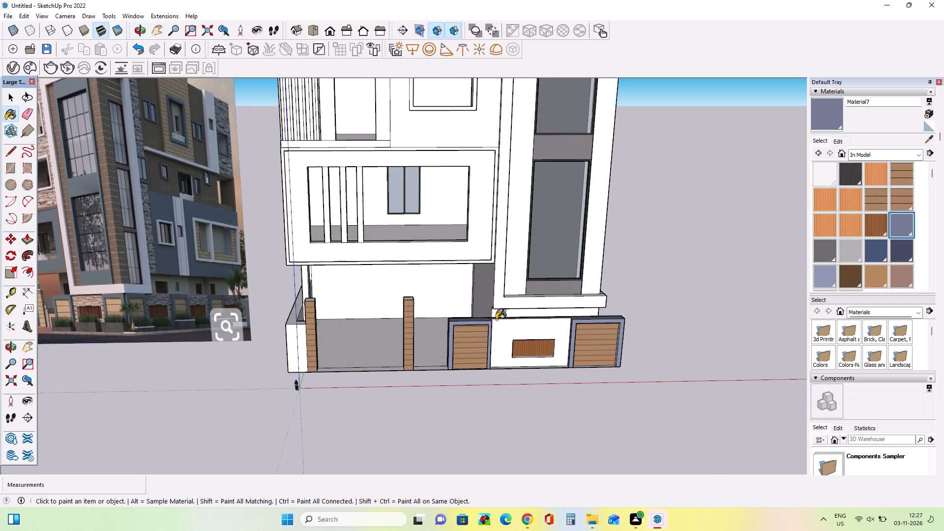
scroll(377, 340, up, 3)
scroll(657, 383, down, 5)
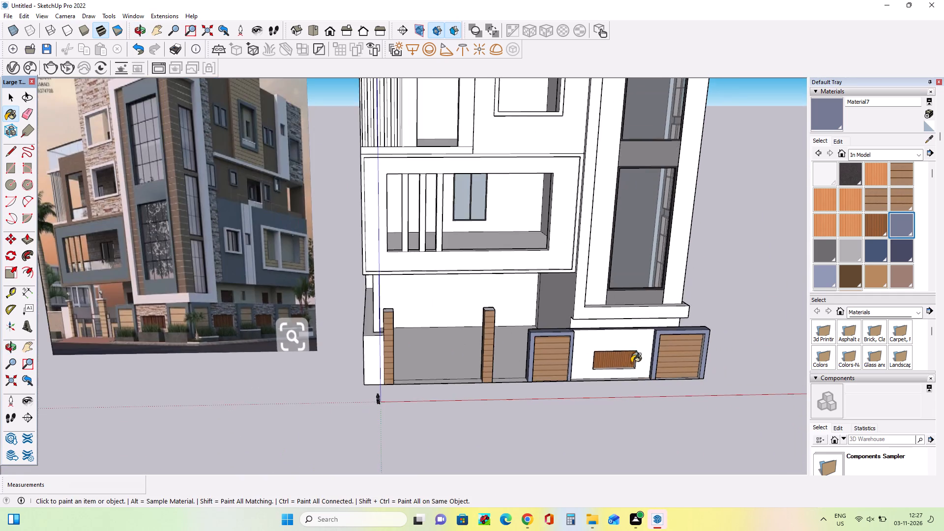
scroll(503, 335, down, 9)
scroll(520, 223, up, 8)
scroll(398, 285, down, 2)
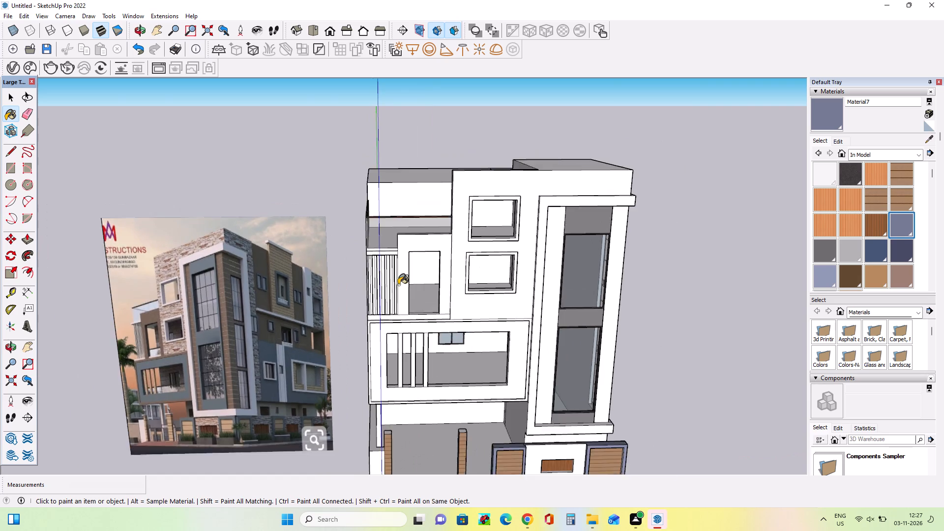
scroll(398, 285, down, 6)
scroll(474, 338, up, 4)
middle_drag(474, 365, 476, 324)
scroll(467, 346, up, 2)
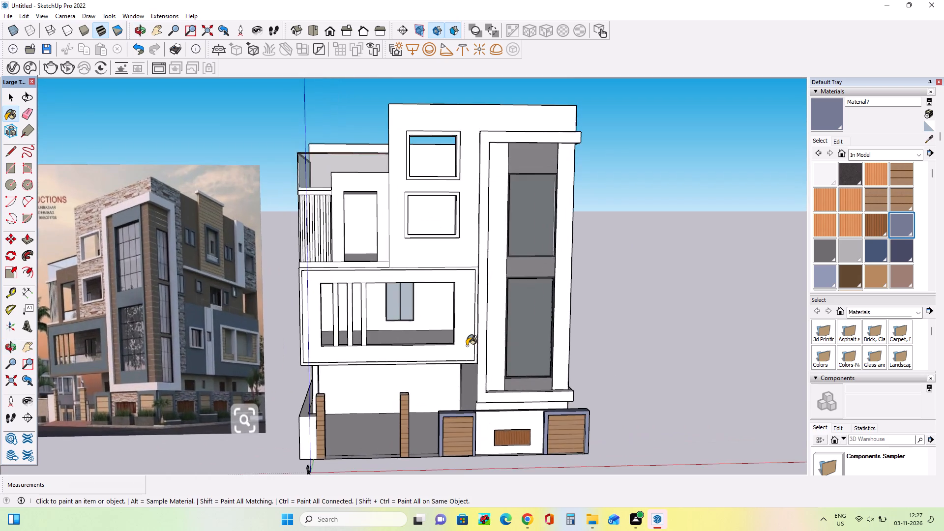
scroll(467, 346, down, 3)
scroll(484, 410, up, 2)
middle_drag(484, 410, 486, 421)
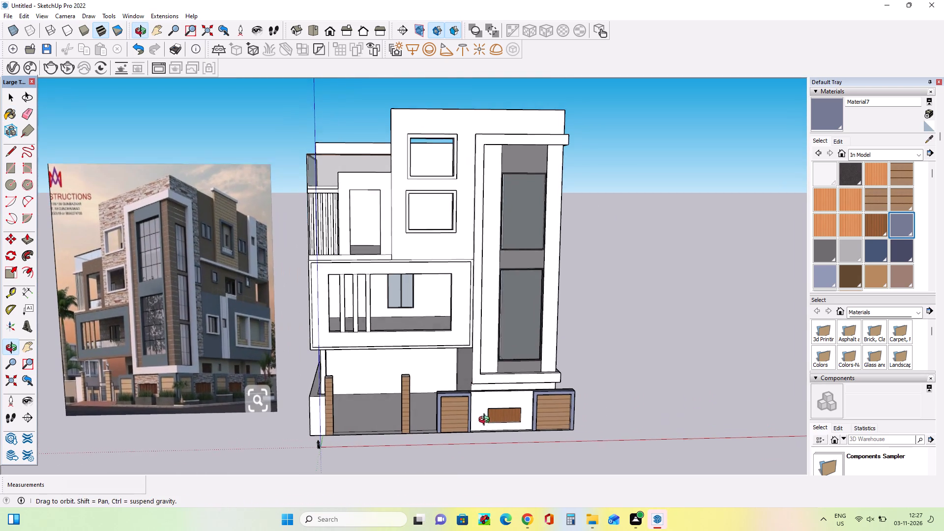
middle_drag(486, 421, 486, 423)
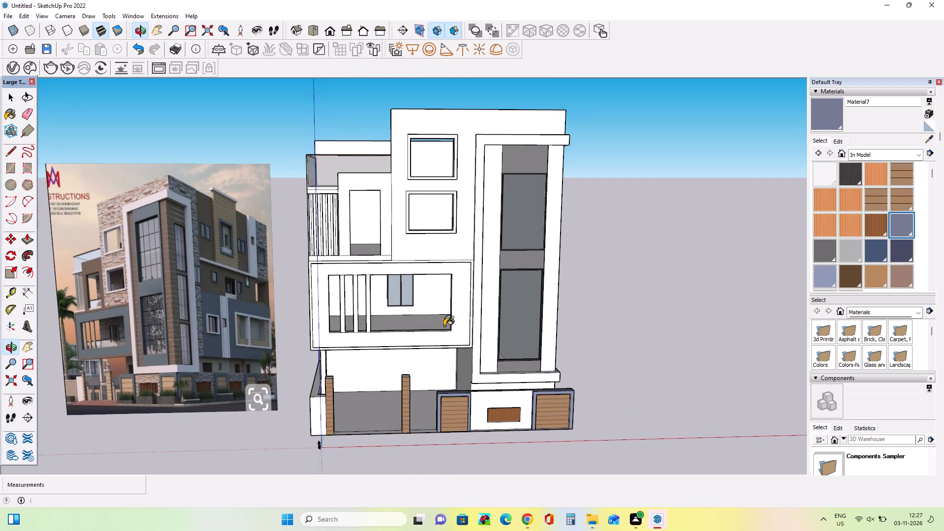
middle_drag(444, 326, 454, 341)
middle_drag(380, 333, 407, 332)
middle_drag(442, 319, 462, 345)
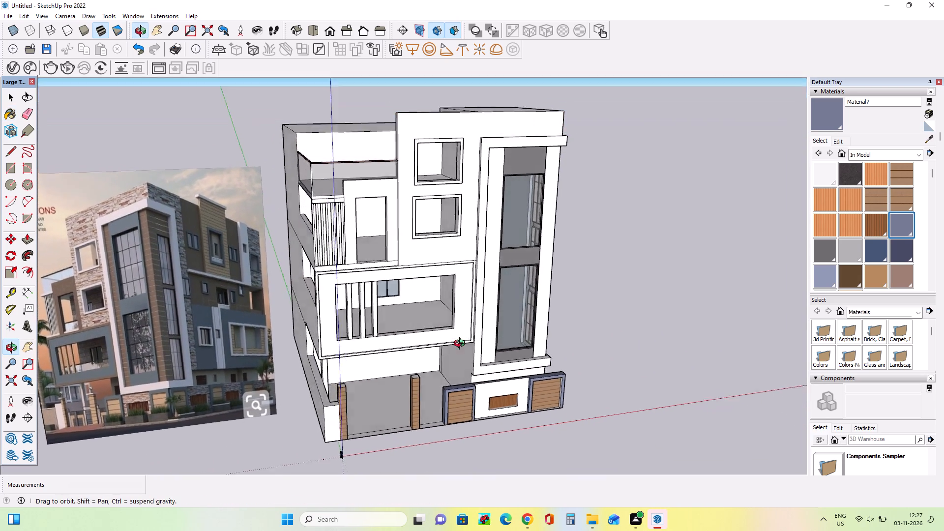
middle_drag(462, 345, 89, 311)
middle_drag(503, 313, 676, 325)
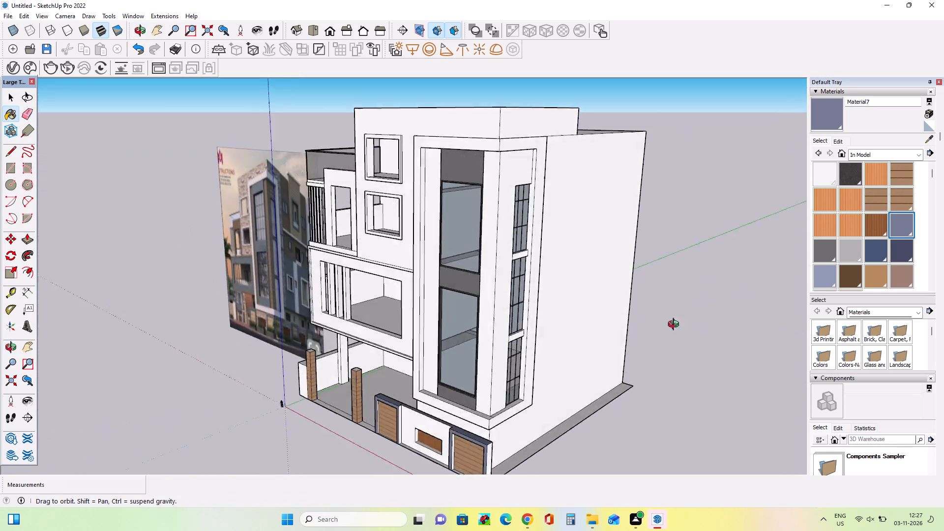
middle_drag(676, 325, 771, 298)
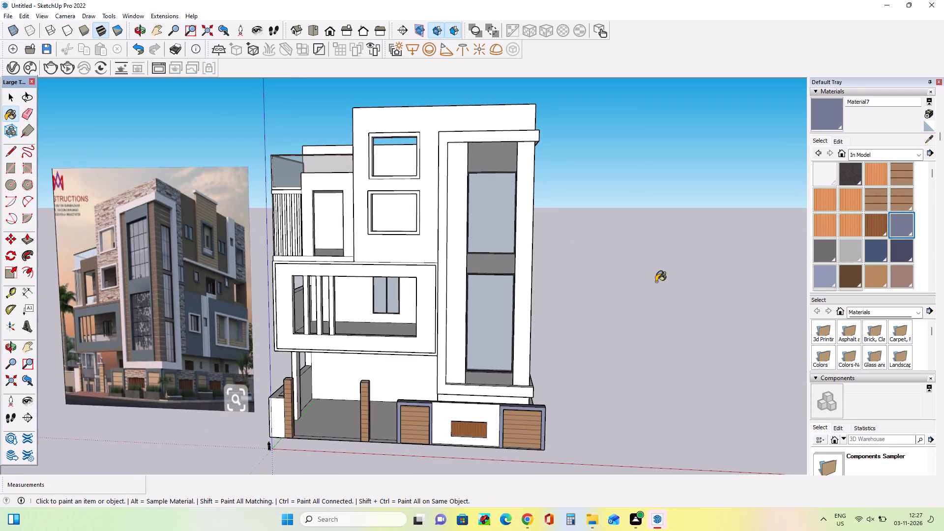
middle_drag(409, 241, 454, 318)
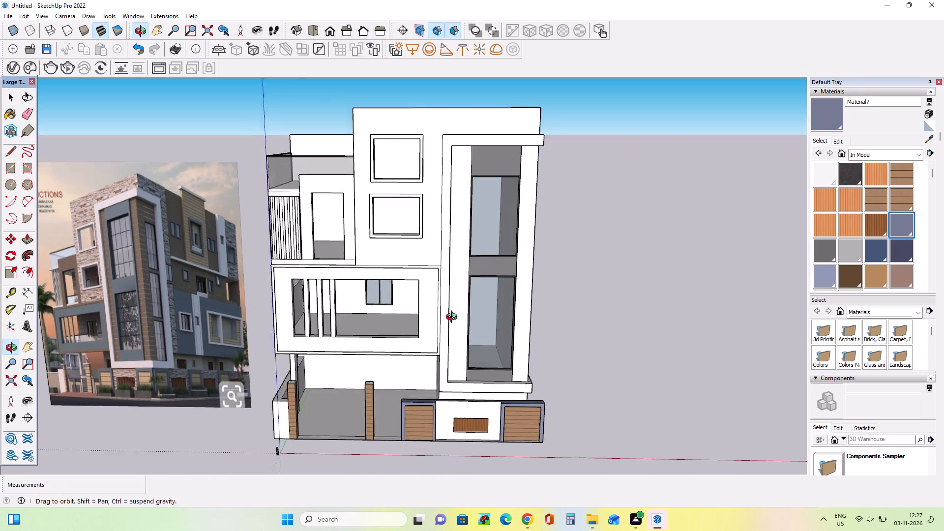
middle_drag(454, 318, 455, 338)
Paint the top faces of both gate pillars with the Material3 siding.
middle_drag(309, 348, 357, 251)
scroll(357, 379, up, 5)
middle_drag(403, 349, 404, 385)
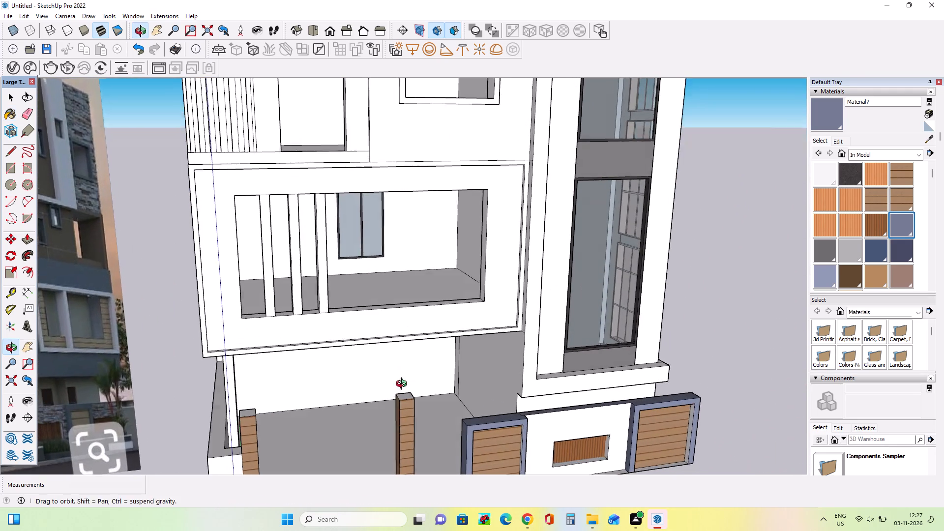
middle_drag(404, 385, 405, 385)
click(901, 199)
scroll(411, 386, up, 3)
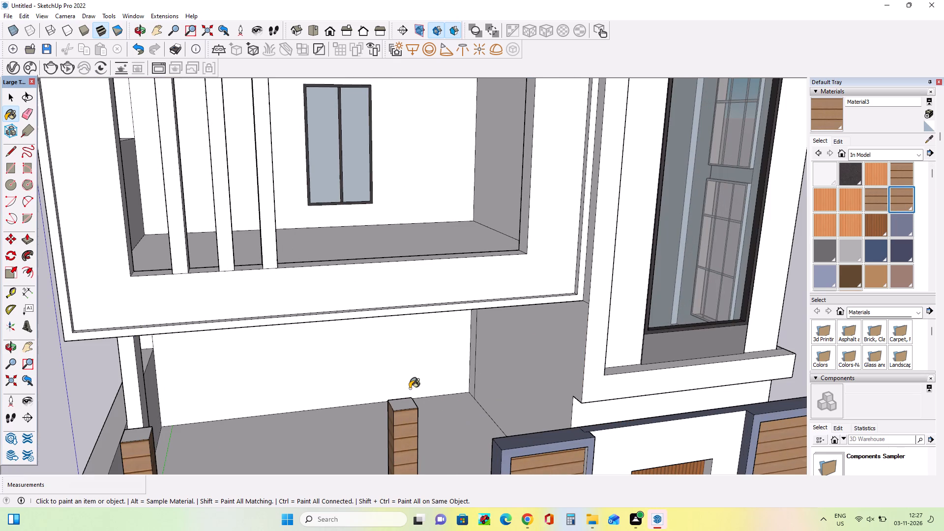
click(404, 401)
click(143, 433)
Check the painted gate pillars and the front facade against the reference image.
scroll(359, 306, down, 3)
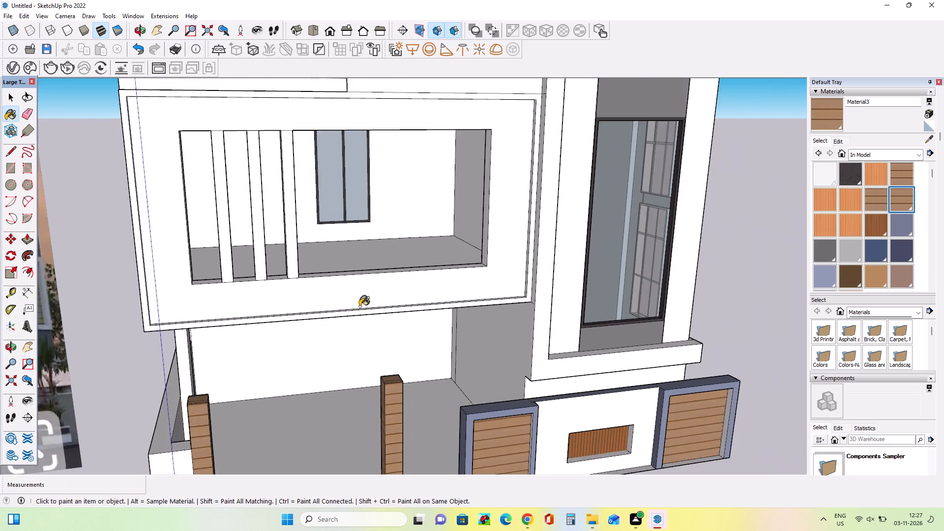
scroll(359, 306, down, 14)
middle_drag(366, 295, 348, 212)
scroll(345, 206, up, 4)
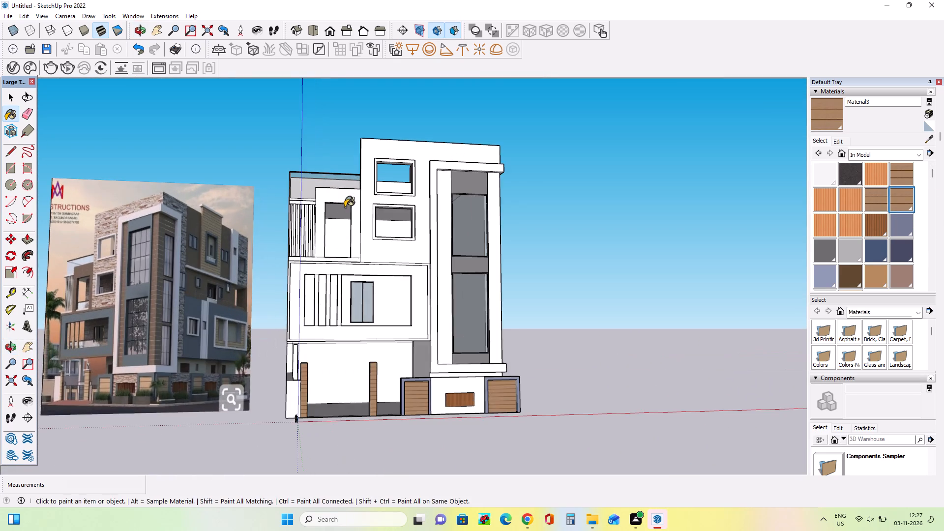
middle_drag(345, 212, 345, 238)
scroll(336, 294, up, 3)
scroll(336, 294, down, 4)
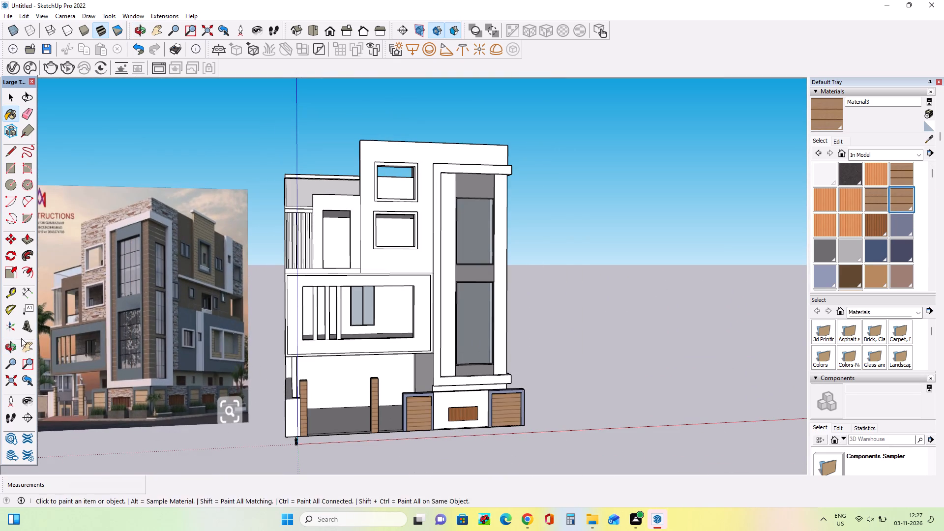
Compare the building's front facade and compound wall with the reference image from several heights and distances.
click(25, 345)
drag(301, 272, 297, 248)
middle_drag(341, 241, 349, 298)
scroll(349, 307, up, 2)
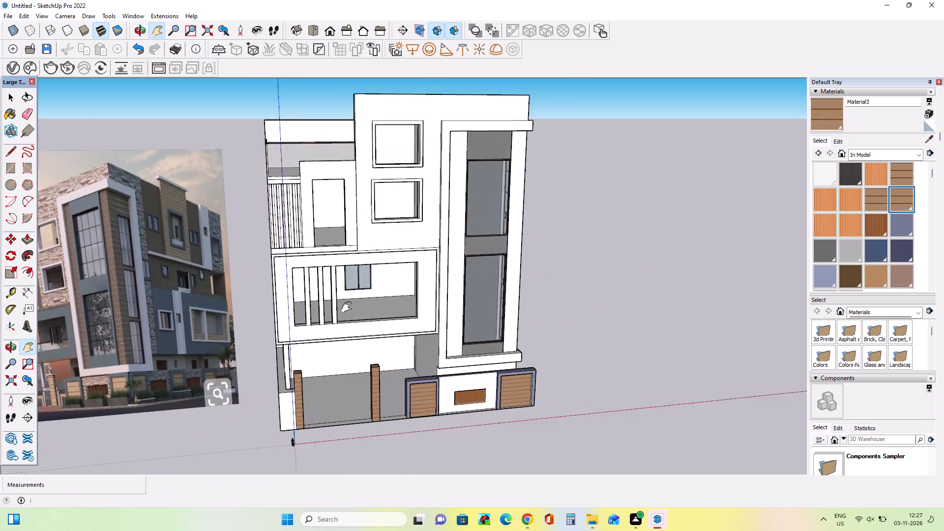
scroll(349, 307, up, 1)
scroll(349, 307, down, 3)
middle_drag(507, 298, 470, 319)
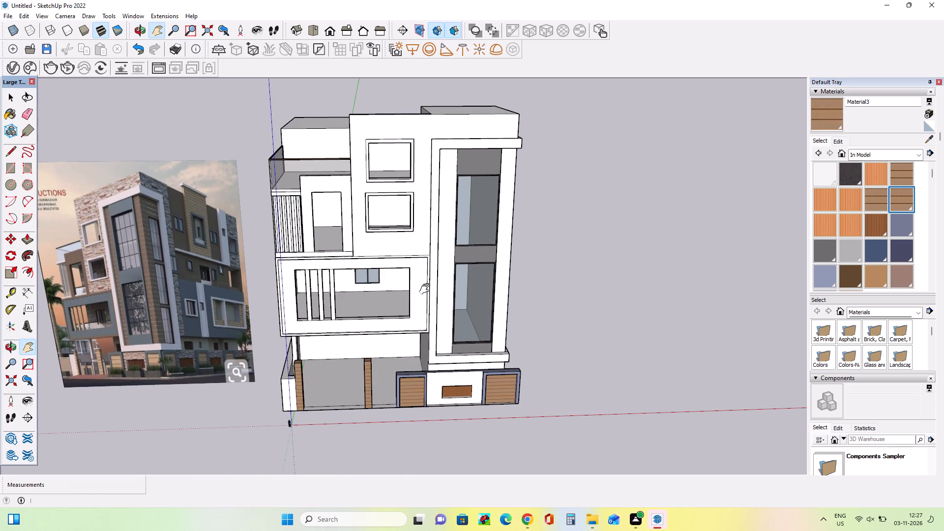
middle_drag(428, 289, 431, 299)
scroll(431, 299, down, 3)
middle_drag(431, 299, 449, 239)
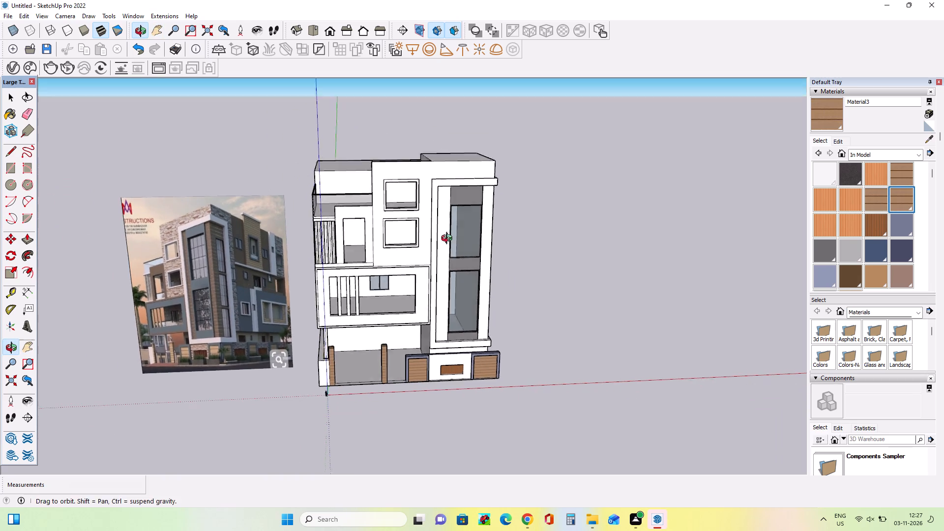
middle_drag(449, 239, 450, 234)
scroll(337, 209, up, 4)
middle_drag(448, 281, 449, 297)
scroll(485, 319, down, 6)
middle_drag(535, 344, 522, 390)
scroll(507, 414, up, 4)
middle_drag(504, 408, 504, 374)
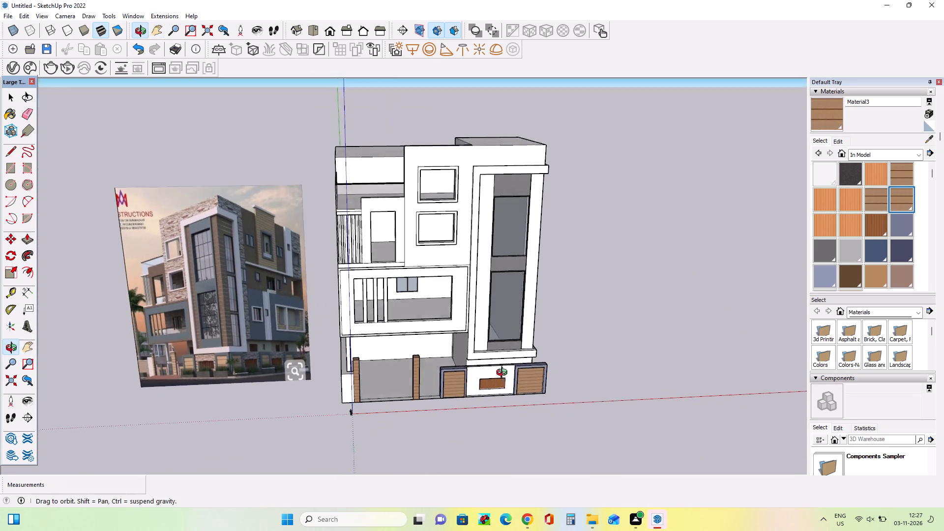
middle_drag(504, 374, 504, 370)
scroll(504, 369, up, 5)
scroll(501, 369, down, 7)
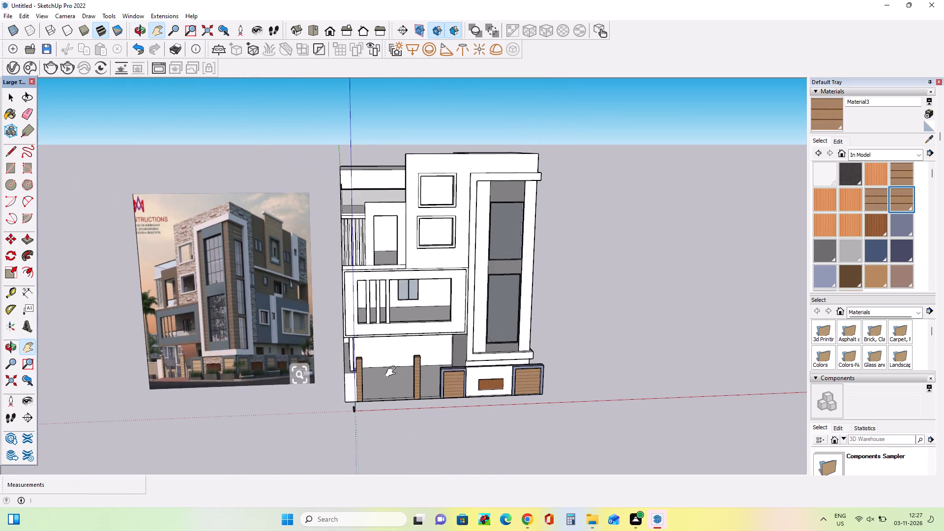
middle_drag(393, 363, 413, 304)
scroll(295, 355, up, 4)
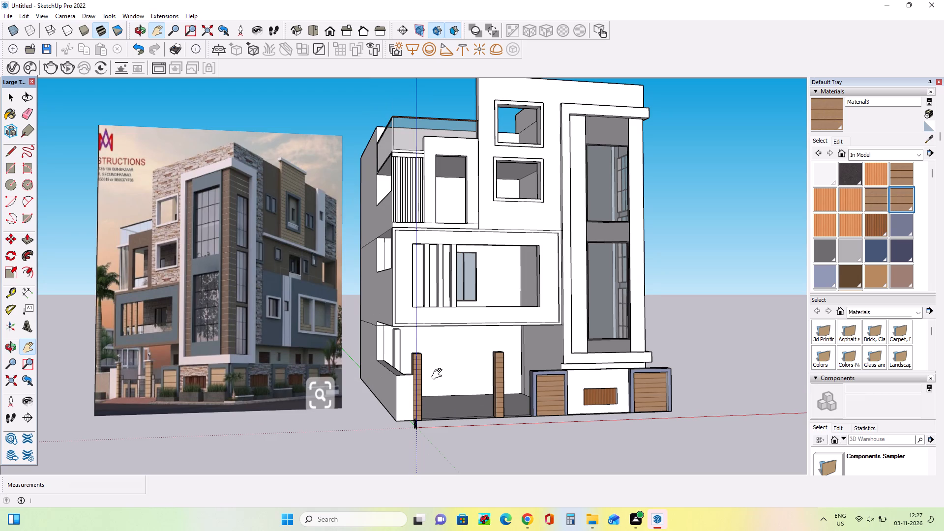
middle_drag(439, 374, 441, 381)
scroll(441, 372, up, 2)
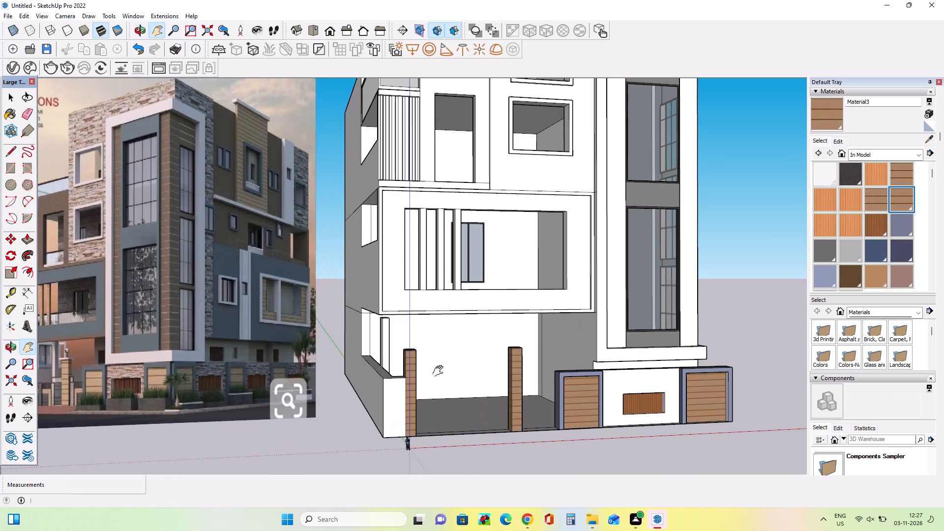
middle_drag(441, 369, 442, 384)
scroll(401, 338, down, 3)
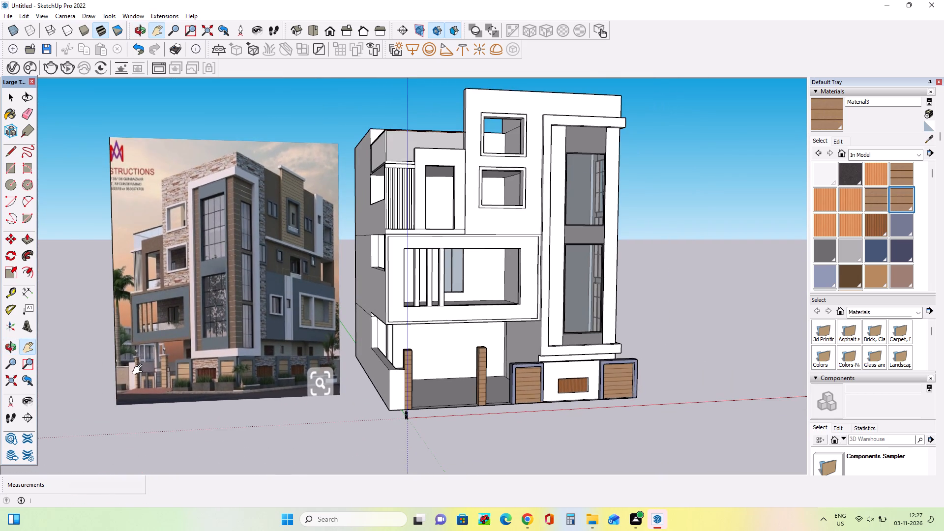
Examine the gate and compound wall base in the reference image, and compare them with the model's front corner and side.
scroll(137, 370, up, 14)
scroll(153, 365, down, 5)
scroll(153, 365, up, 1)
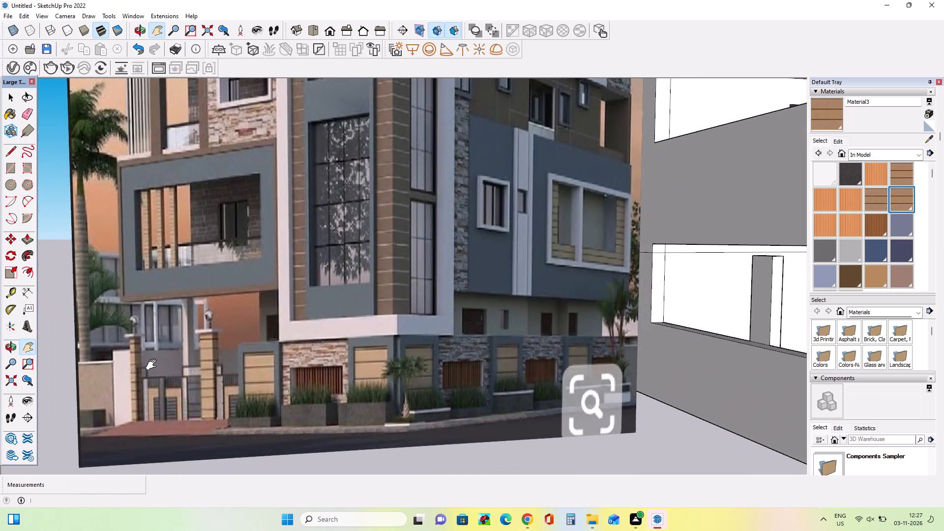
scroll(153, 365, down, 11)
middle_drag(308, 367, 314, 413)
scroll(335, 360, down, 4)
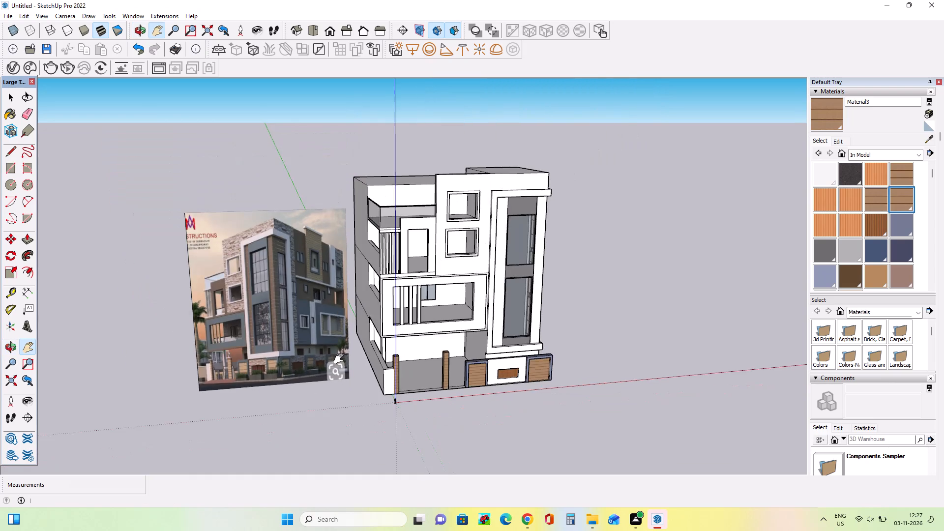
middle_drag(554, 356, 478, 354)
scroll(244, 368, down, 4)
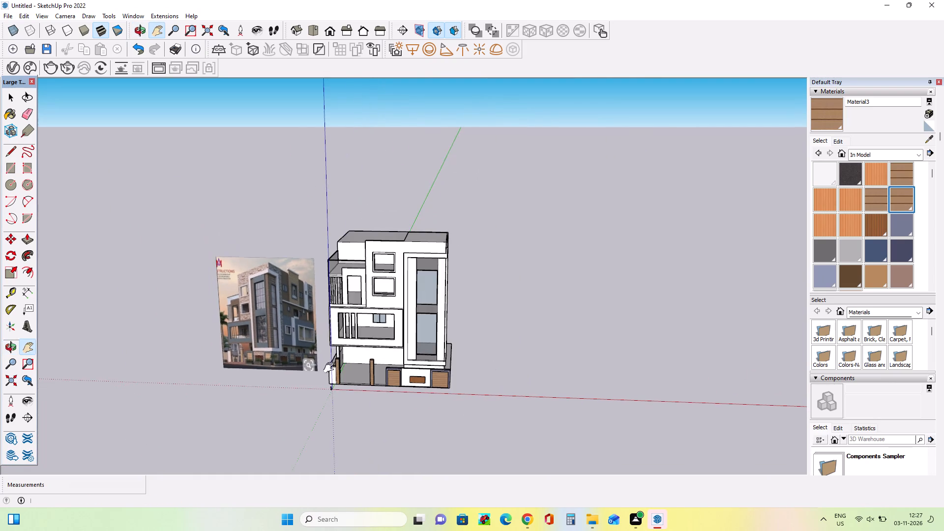
scroll(508, 367, up, 7)
scroll(91, 341, up, 10)
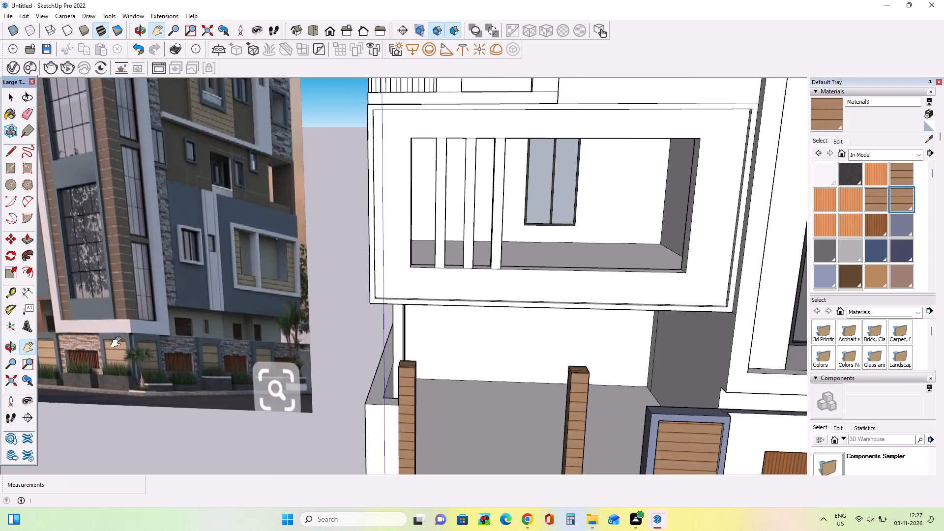
scroll(118, 343, up, 2)
middle_drag(121, 346, 129, 361)
scroll(109, 363, down, 8)
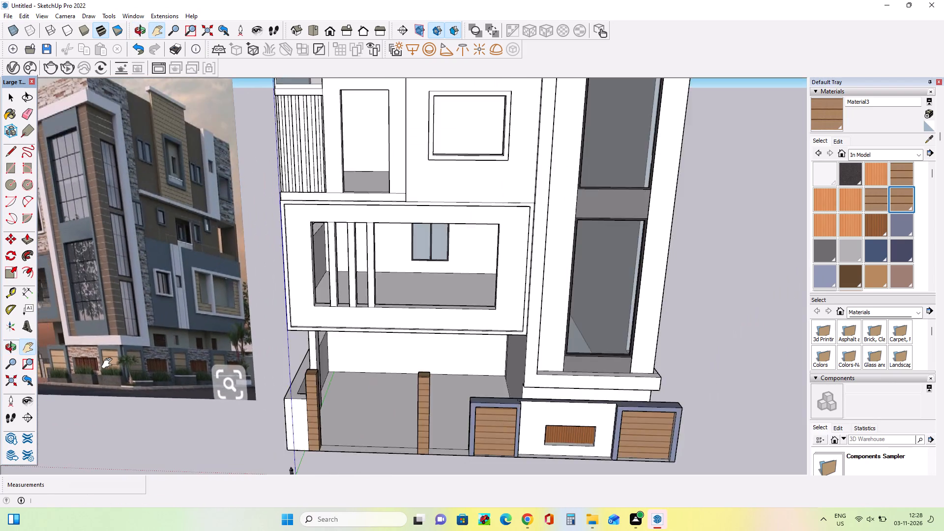
scroll(109, 363, down, 3)
middle_drag(476, 351, 302, 375)
scroll(486, 404, up, 4)
middle_drag(455, 393, 442, 369)
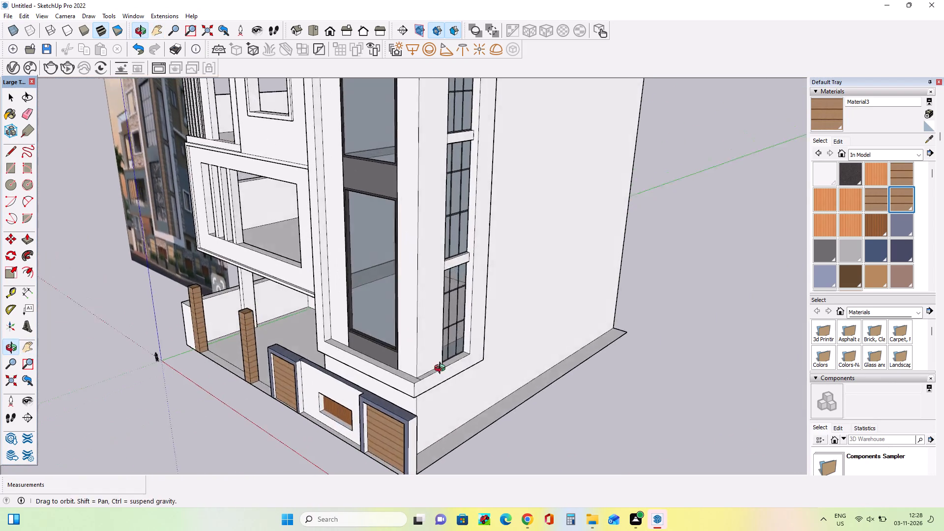
middle_drag(442, 369, 436, 360)
scroll(391, 342, down, 7)
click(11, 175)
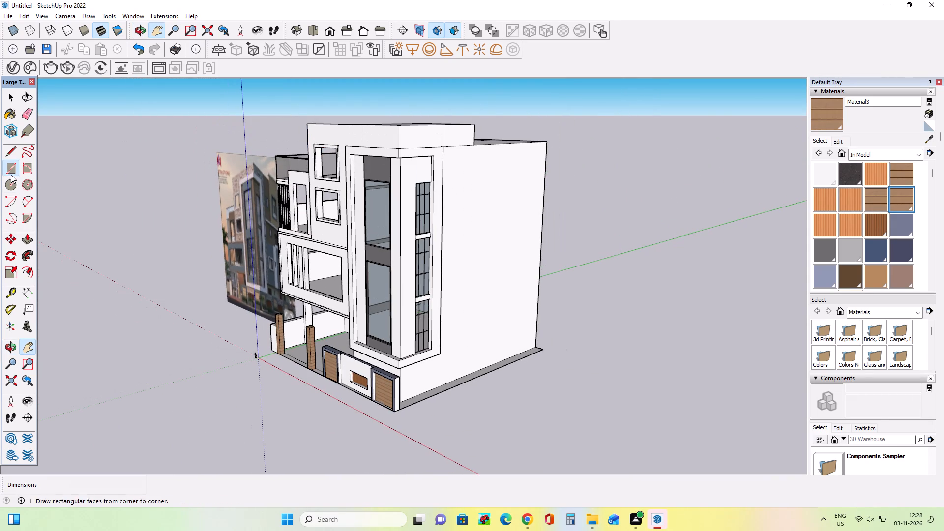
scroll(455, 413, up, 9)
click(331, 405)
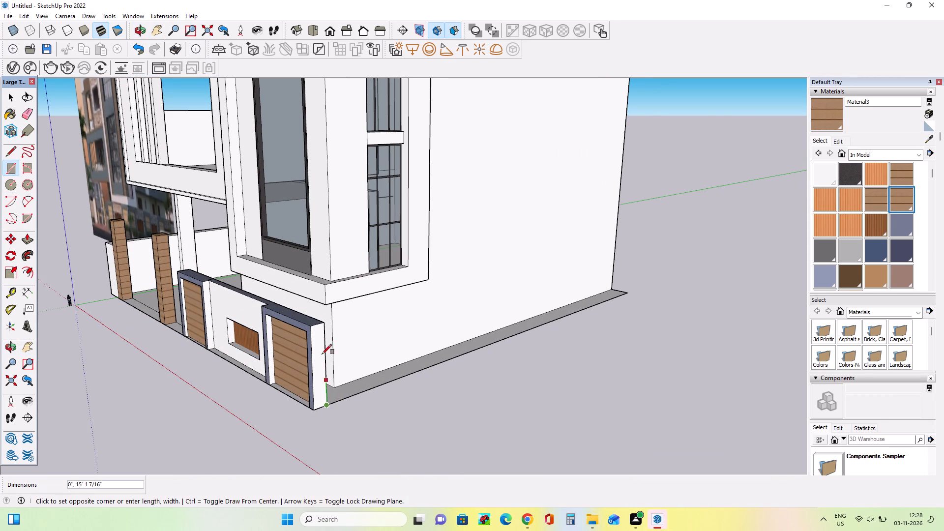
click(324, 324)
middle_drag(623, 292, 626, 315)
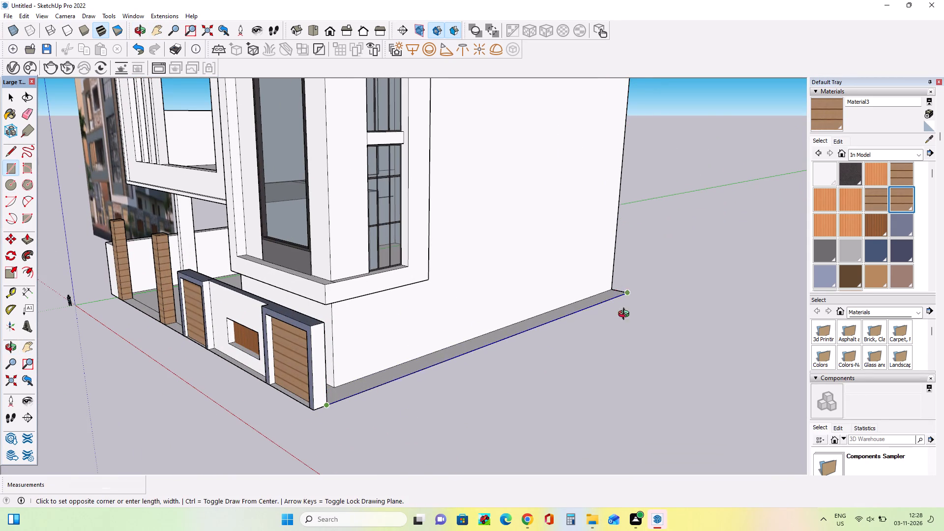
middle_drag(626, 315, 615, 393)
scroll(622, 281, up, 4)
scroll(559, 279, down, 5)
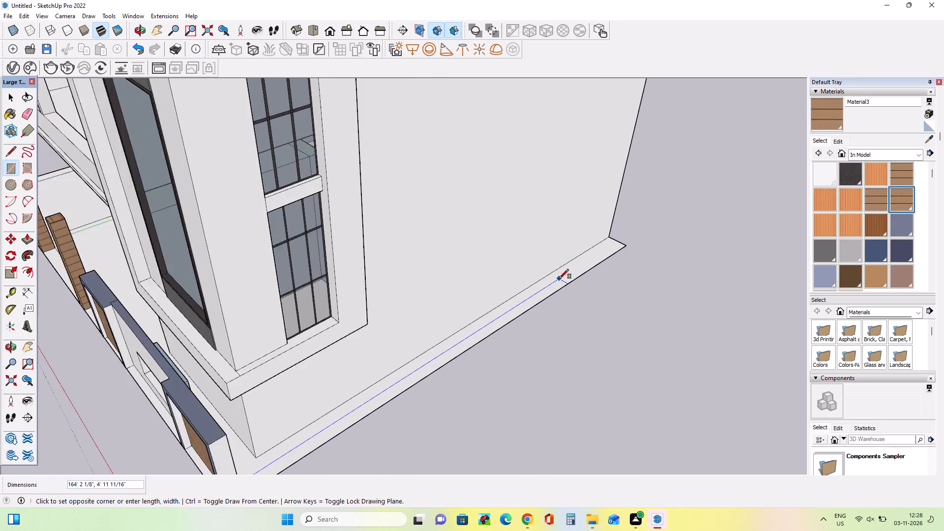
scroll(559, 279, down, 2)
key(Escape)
Draw a ground rectangle about 215' 8" long from the compound wall's front outer corner, extending outward along the building's side.
scroll(388, 413, up, 8)
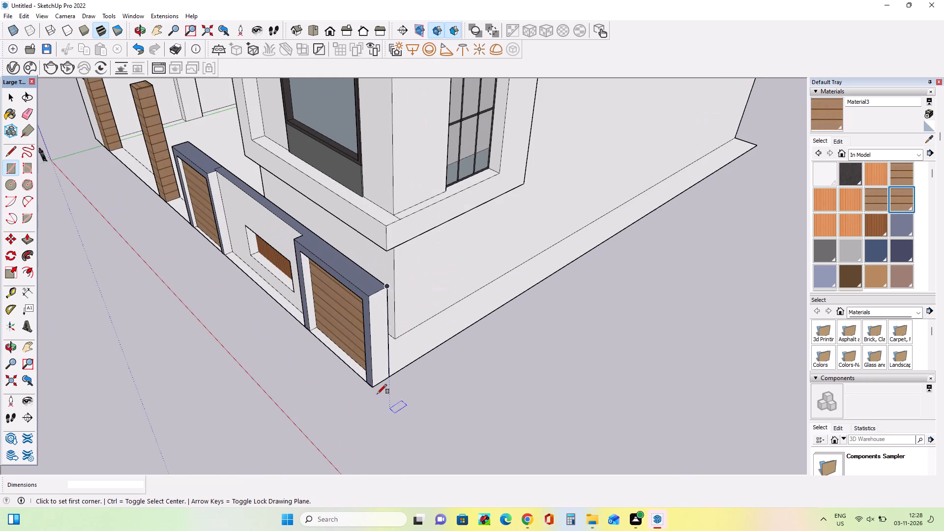
click(374, 386)
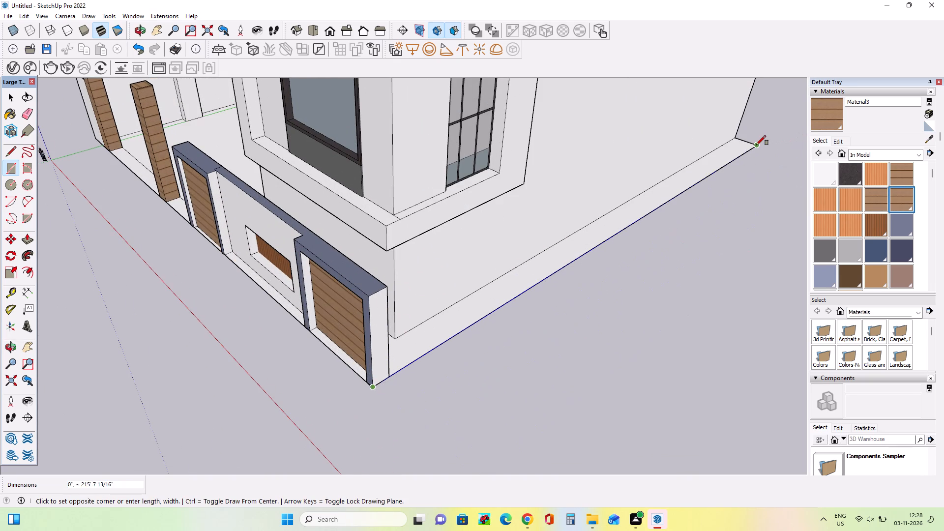
click(756, 145)
scroll(571, 209, down, 7)
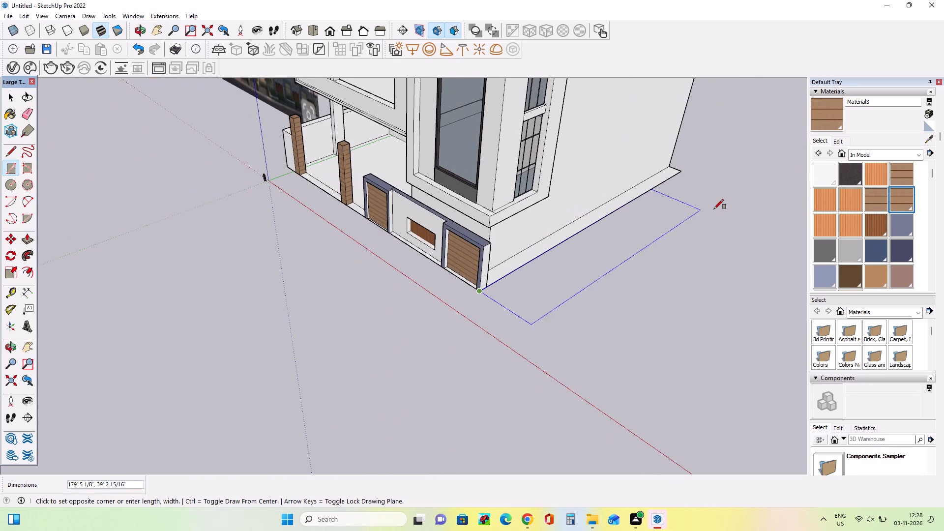
click(736, 194)
Draw a rectangle about 18' 2" by 5' 6" on the side ground face, starting at the compound wall's end corner.
middle_drag(588, 291, 527, 340)
scroll(466, 330, up, 2)
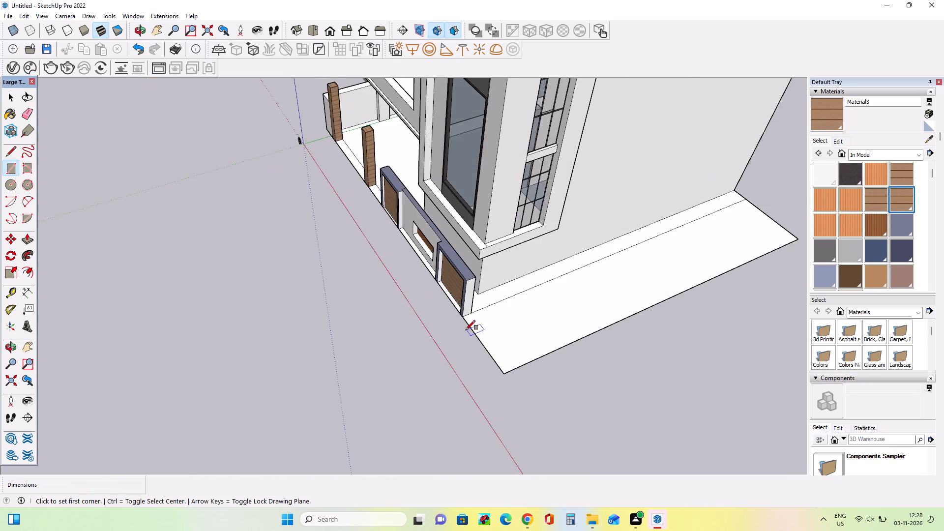
scroll(466, 330, up, 3)
middle_drag(466, 330, 472, 343)
scroll(479, 332, down, 5)
middle_drag(479, 334, 669, 244)
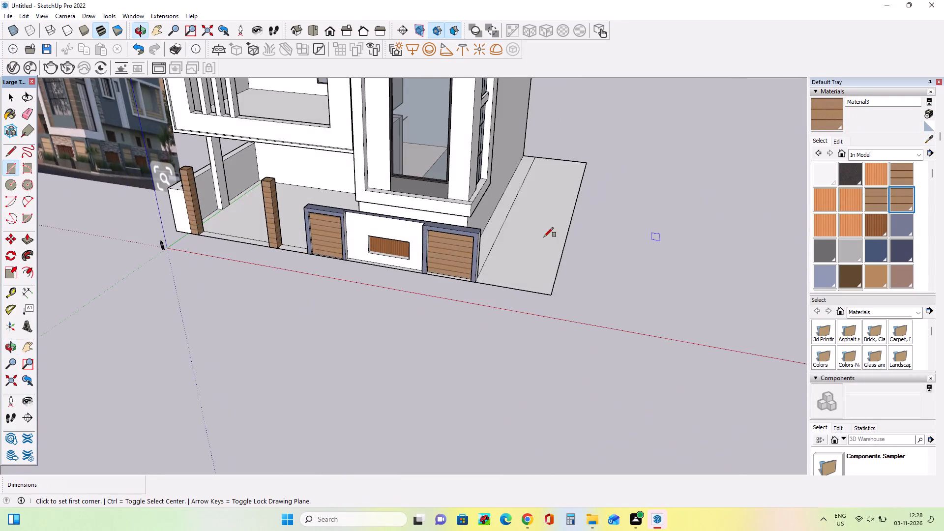
scroll(446, 255, up, 4)
middle_drag(447, 313, 299, 368)
scroll(429, 332, up, 4)
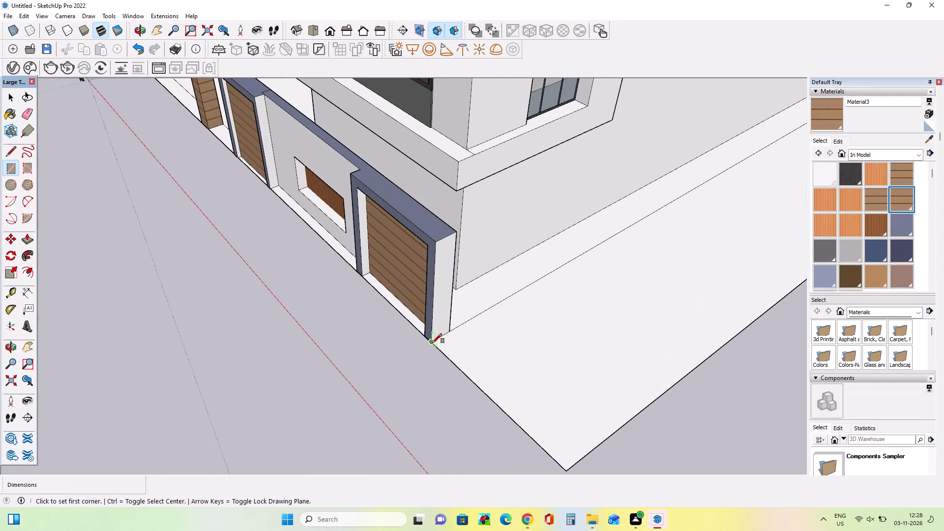
click(432, 343)
click(452, 329)
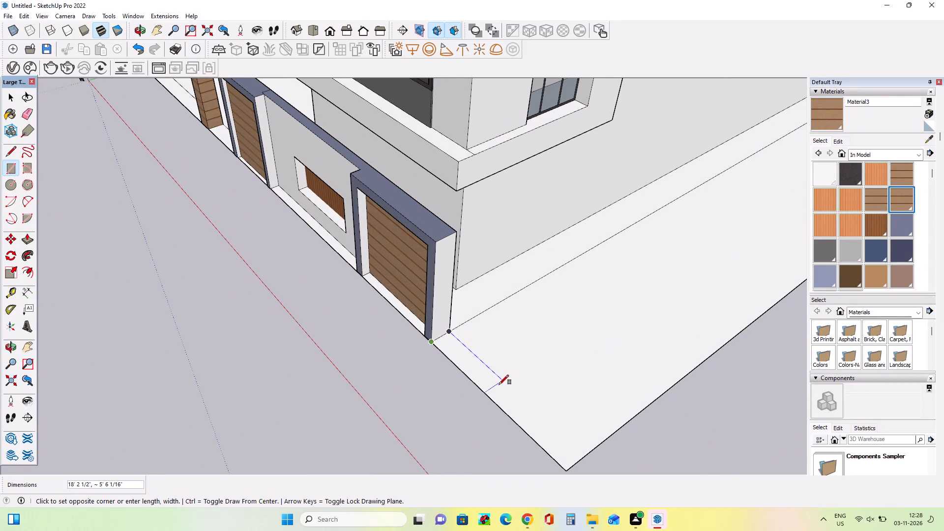
click(499, 384)
Draw a strip about 215' 8" by 8' 2" along the side ground face, starting at the small rectangle's outer front corner.
scroll(492, 397, down, 9)
middle_drag(435, 369, 367, 372)
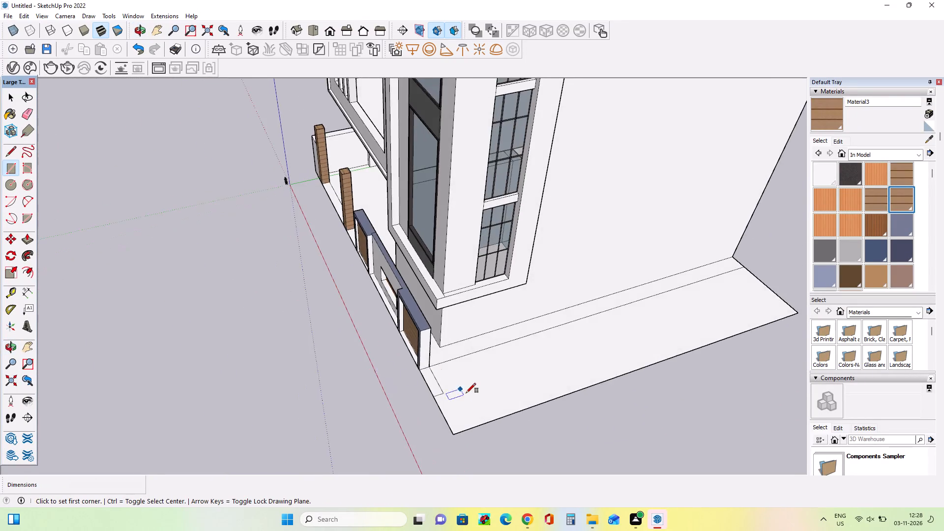
scroll(466, 393, up, 4)
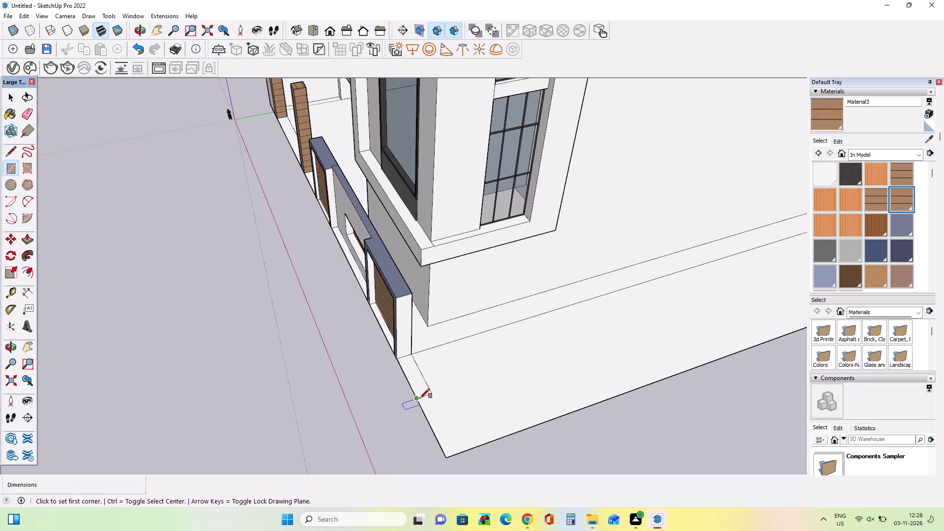
click(420, 398)
scroll(351, 395, down, 8)
scroll(637, 315, up, 3)
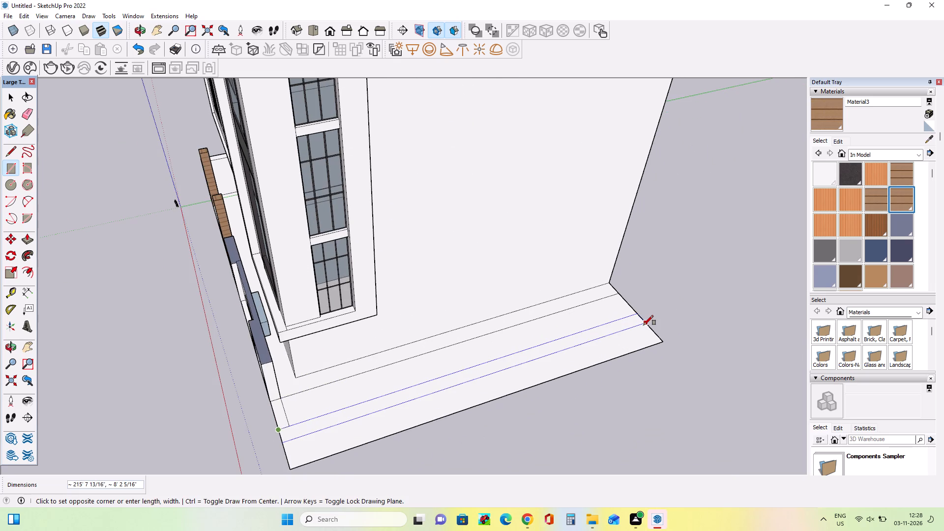
click(644, 325)
Examine the new ground strips beside the building and compare the compound wall base with the reference image.
middle_drag(459, 353, 534, 314)
scroll(287, 468, up, 5)
middle_drag(299, 444, 362, 396)
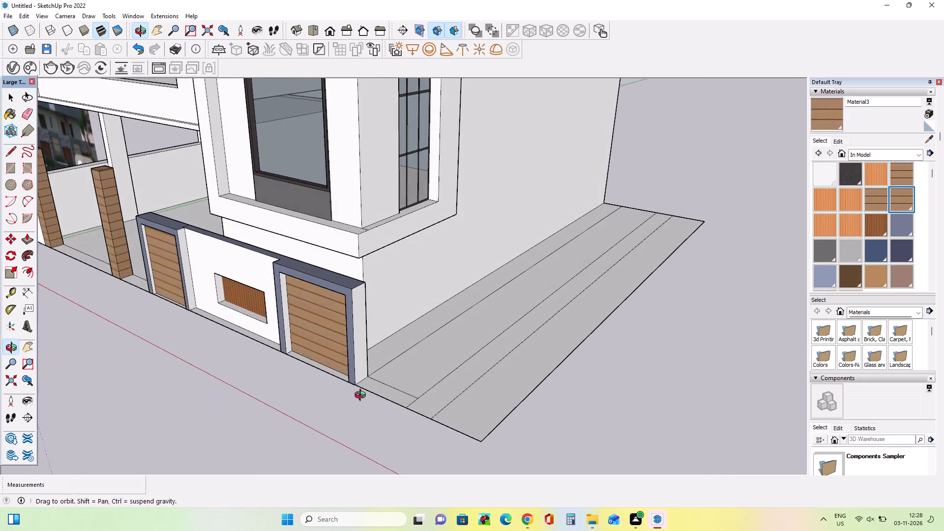
middle_drag(362, 396, 363, 396)
middle_drag(402, 391, 413, 411)
scroll(417, 406, up, 2)
scroll(418, 406, down, 9)
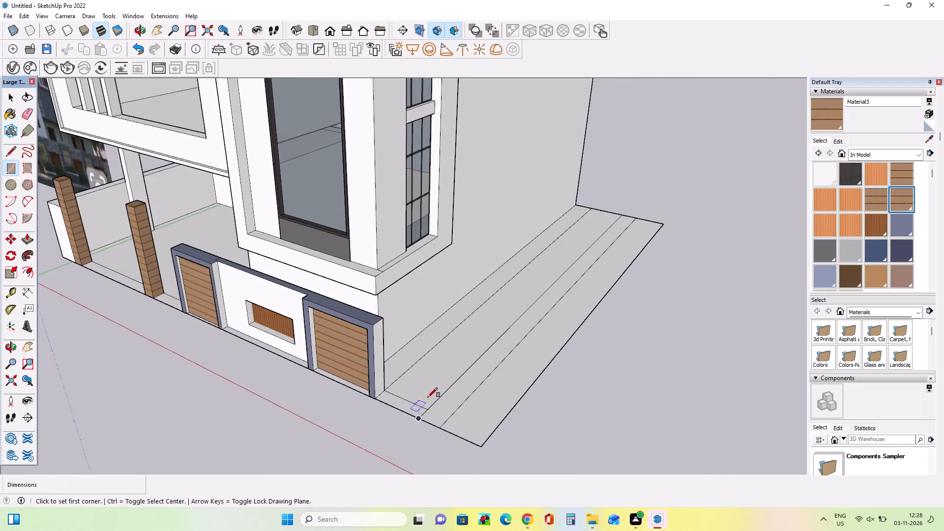
scroll(428, 397, down, 11)
middle_drag(309, 399, 370, 316)
scroll(248, 322, up, 3)
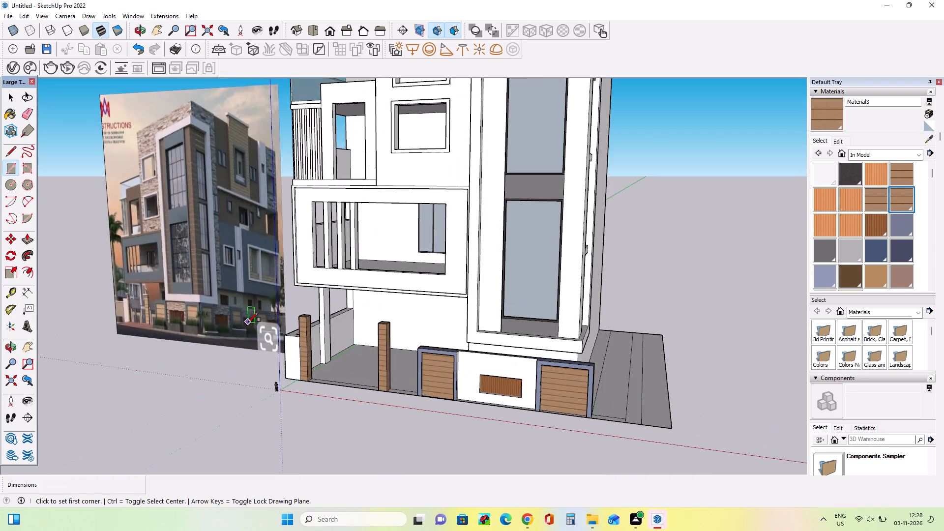
scroll(248, 322, up, 9)
middle_drag(244, 342, 249, 354)
scroll(182, 329, down, 3)
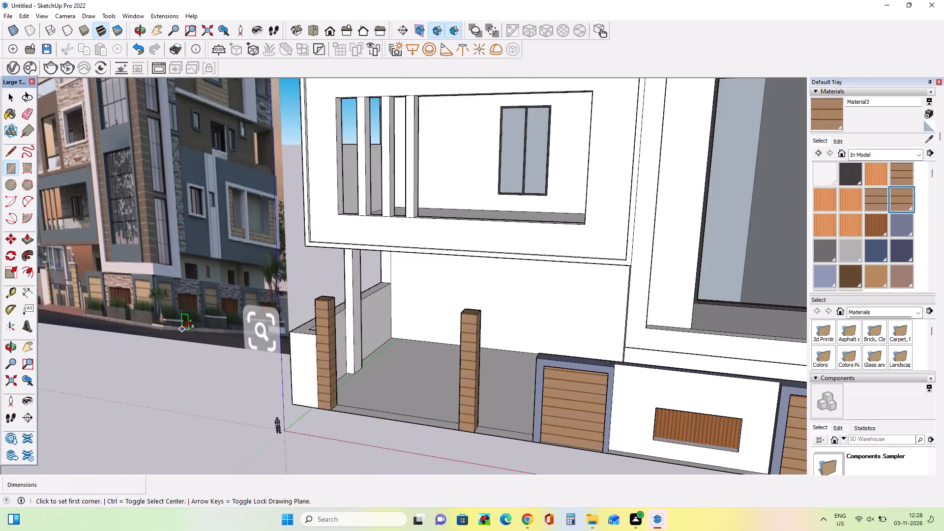
scroll(182, 329, down, 9)
middle_drag(461, 346, 367, 404)
scroll(424, 404, up, 5)
middle_drag(425, 404, 427, 424)
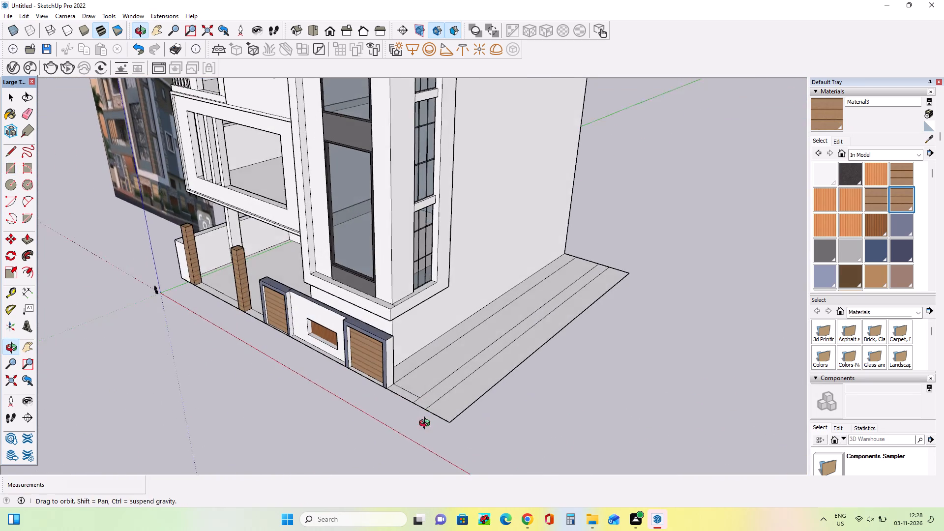
middle_drag(427, 424, 424, 429)
scroll(397, 397, up, 7)
middle_drag(398, 396, 402, 408)
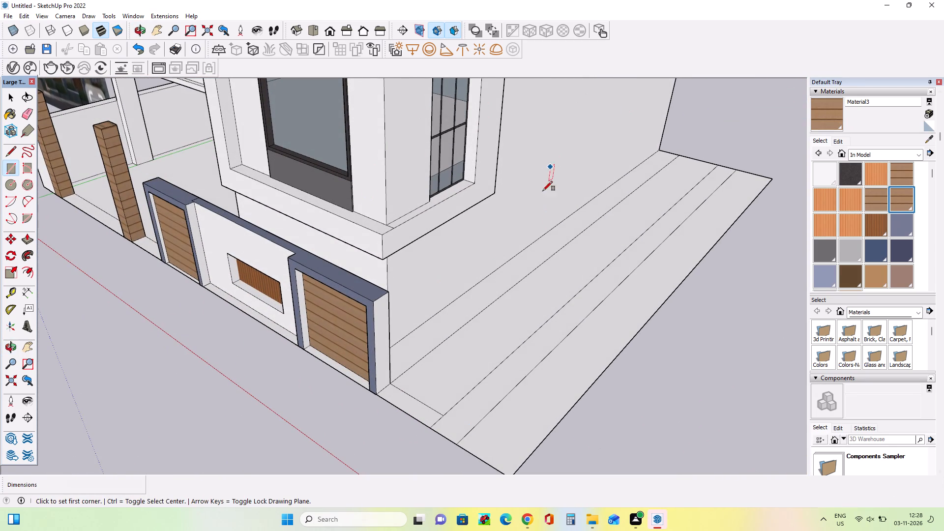
middle_drag(627, 272, 565, 276)
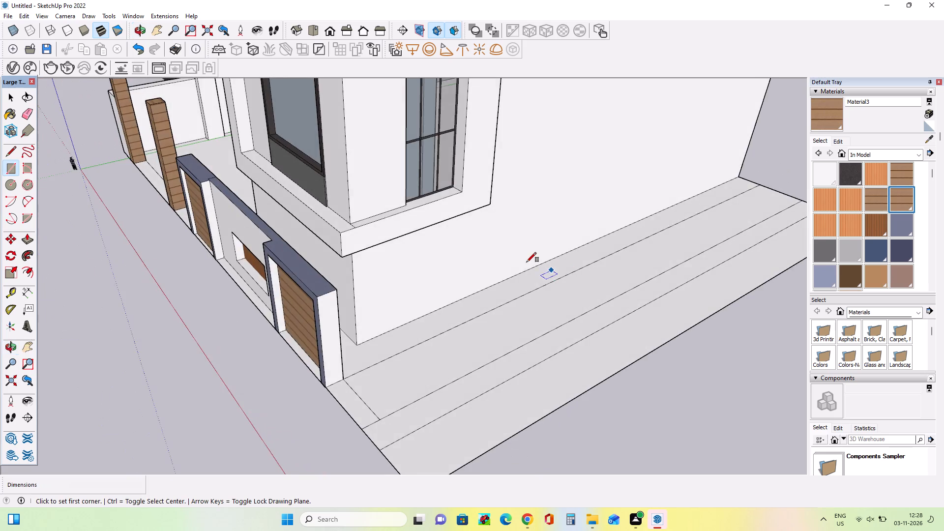
Push/Pull the long strip beside the building upward about 30' 2 7/8" to form the side compound wall.
scroll(526, 261, down, 3)
scroll(485, 354, up, 3)
middle_drag(485, 354, 491, 369)
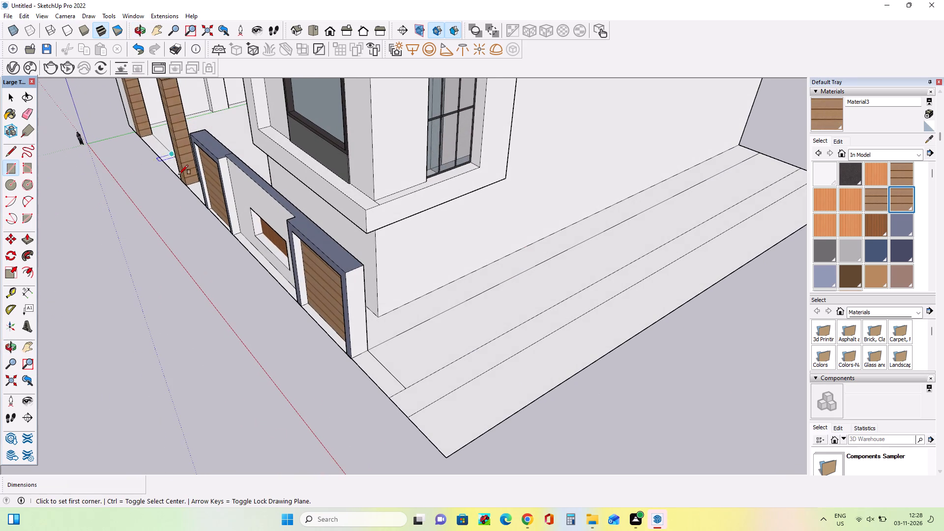
click(29, 237)
scroll(358, 390, up, 3)
drag(423, 398, 412, 388)
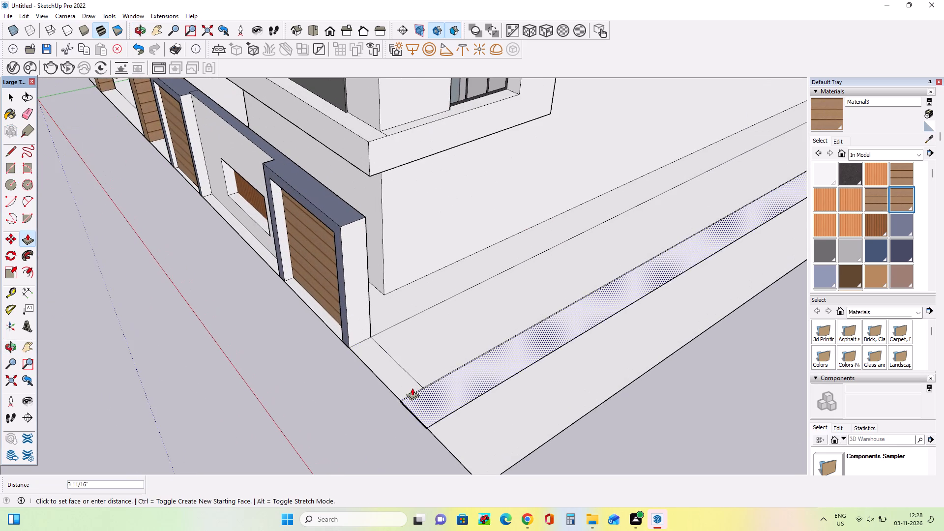
drag(412, 388, 349, 220)
Push/Pull the side wall's inner faces toward the building, about 18' at the front, to meet the compound wall's end pillar.
middle_drag(369, 265, 377, 272)
middle_drag(367, 267, 372, 284)
scroll(411, 298, up, 4)
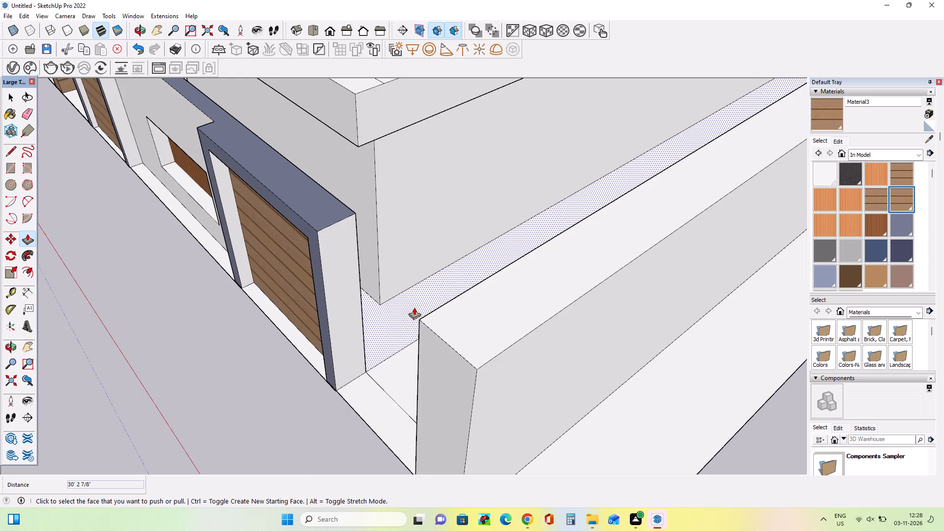
scroll(418, 294, down, 8)
middle_drag(418, 294, 426, 323)
scroll(425, 323, down, 1)
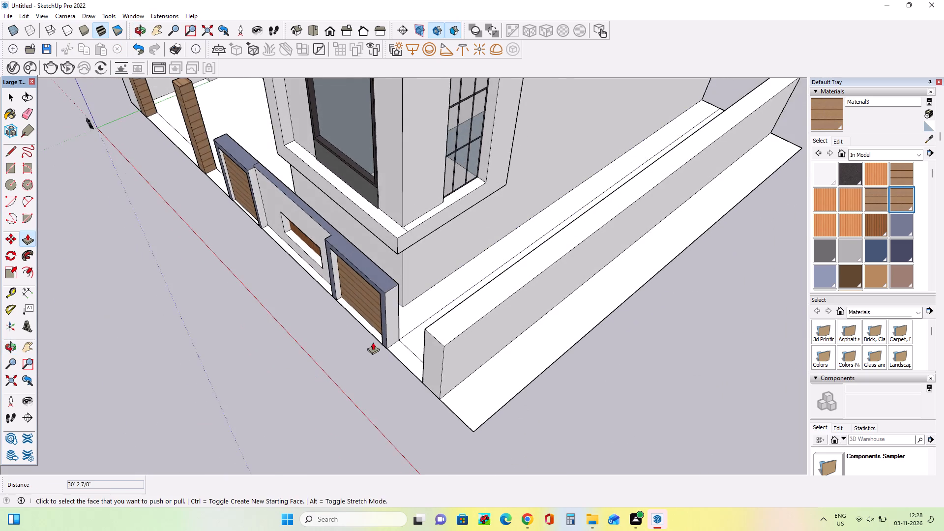
scroll(373, 342, down, 4)
middle_drag(430, 332, 438, 350)
scroll(386, 362, up, 4)
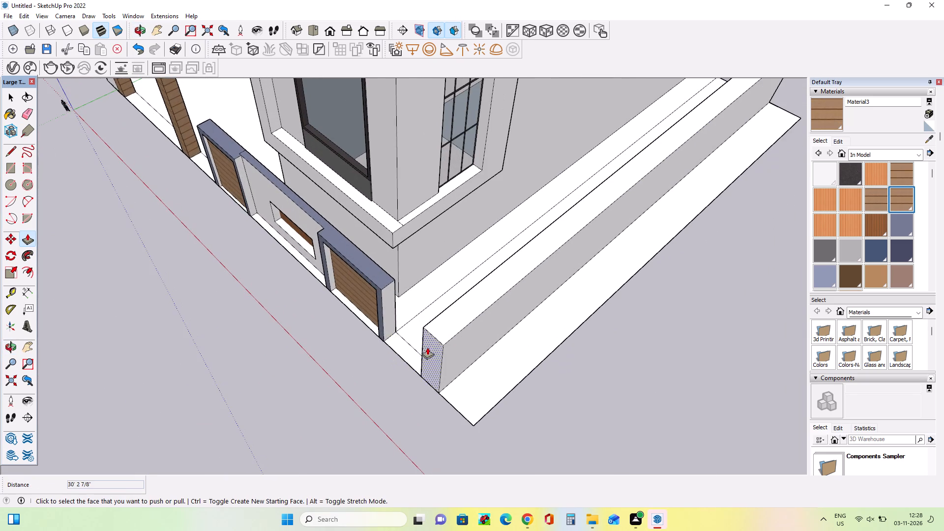
middle_drag(442, 353, 664, 385)
scroll(481, 304, up, 3)
drag(505, 293, 442, 309)
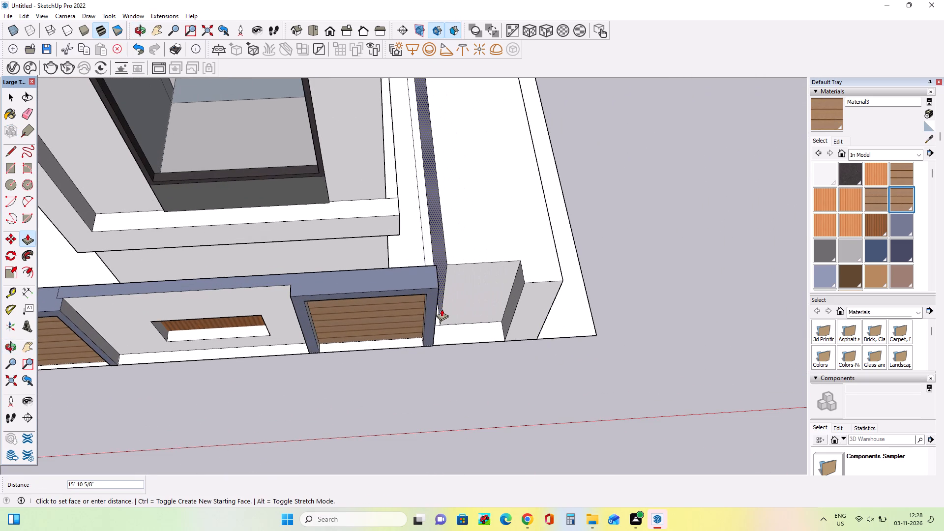
drag(442, 309, 438, 310)
drag(508, 312, 488, 312)
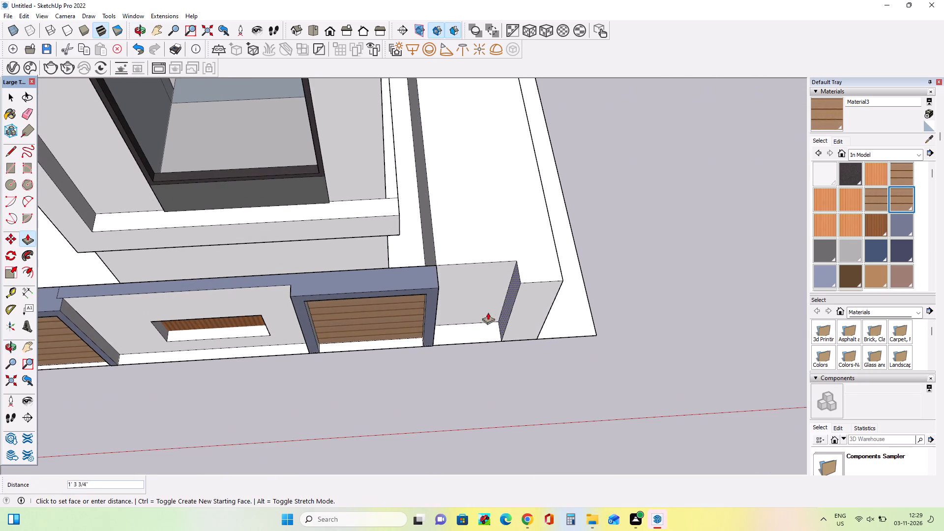
drag(488, 312, 434, 315)
Push/Pull the side wall's outer face inward about 22' 4" to make the wall thin.
middle_drag(508, 317, 174, 292)
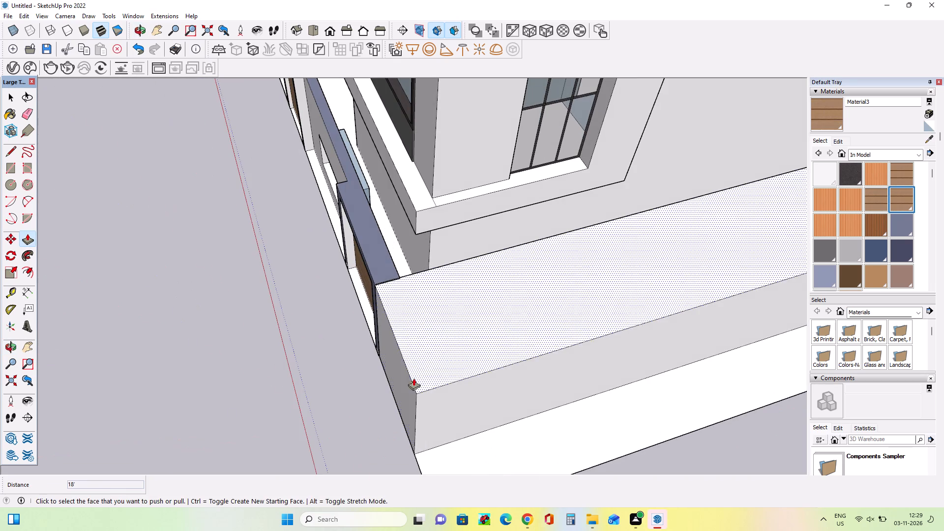
drag(477, 403, 443, 311)
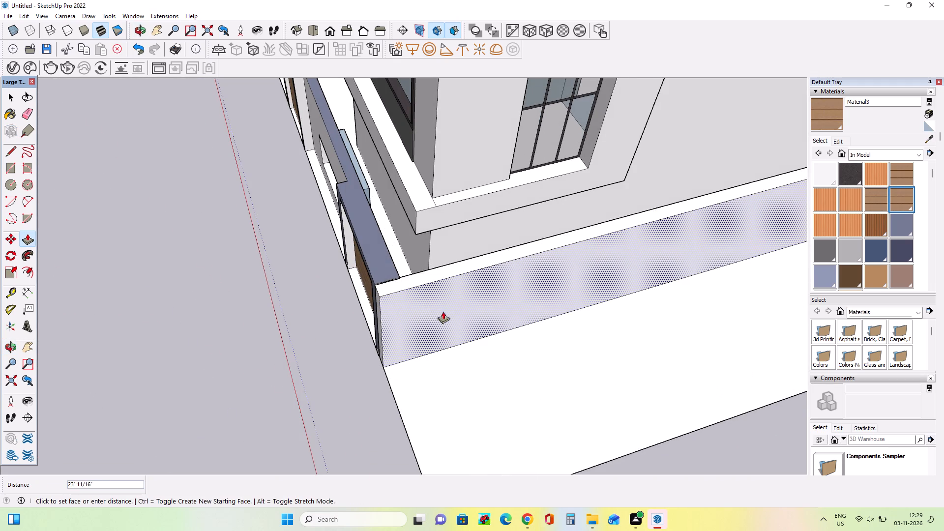
drag(443, 311, 445, 313)
Compare the new side compound wall and its front corner with the reference image.
middle_drag(213, 391, 371, 388)
scroll(371, 388, down, 14)
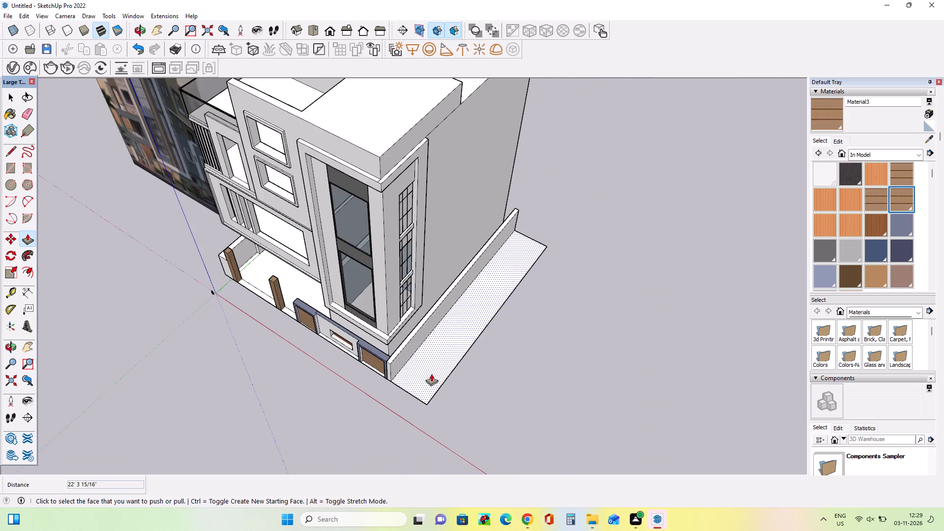
middle_drag(445, 361, 631, 198)
scroll(480, 317, down, 3)
scroll(158, 341, up, 6)
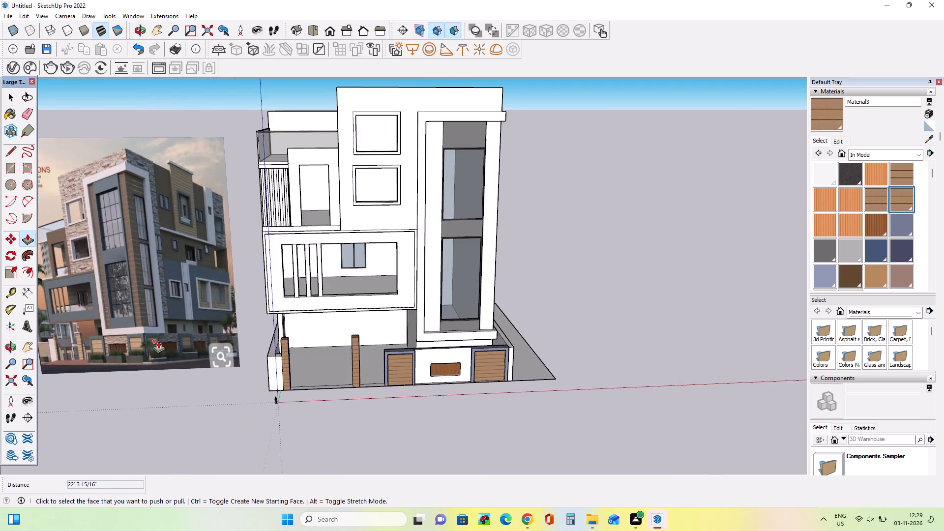
scroll(158, 341, up, 2)
middle_drag(161, 348, 157, 362)
scroll(132, 357, down, 8)
middle_drag(544, 366, 529, 374)
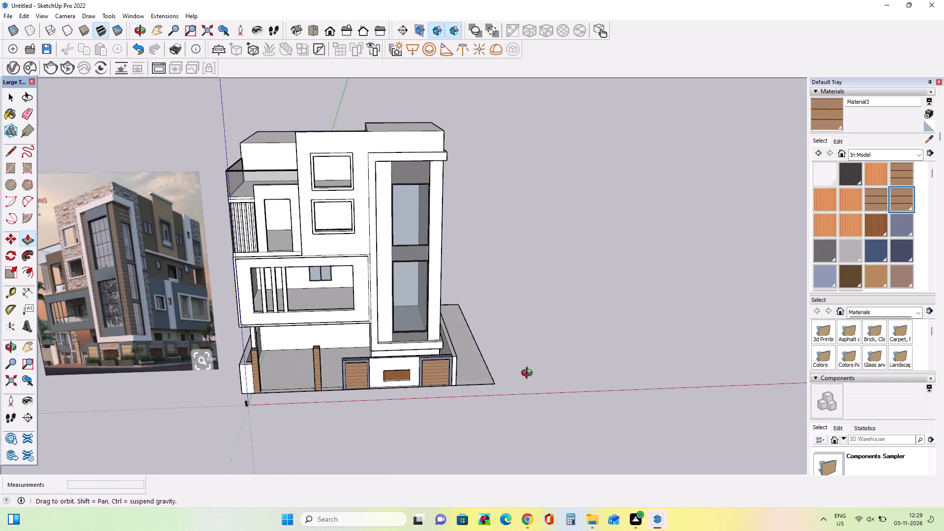
middle_drag(529, 374, 241, 416)
scroll(241, 416, down, 1)
scroll(459, 383, up, 8)
middle_drag(322, 412, 335, 375)
scroll(334, 362, up, 4)
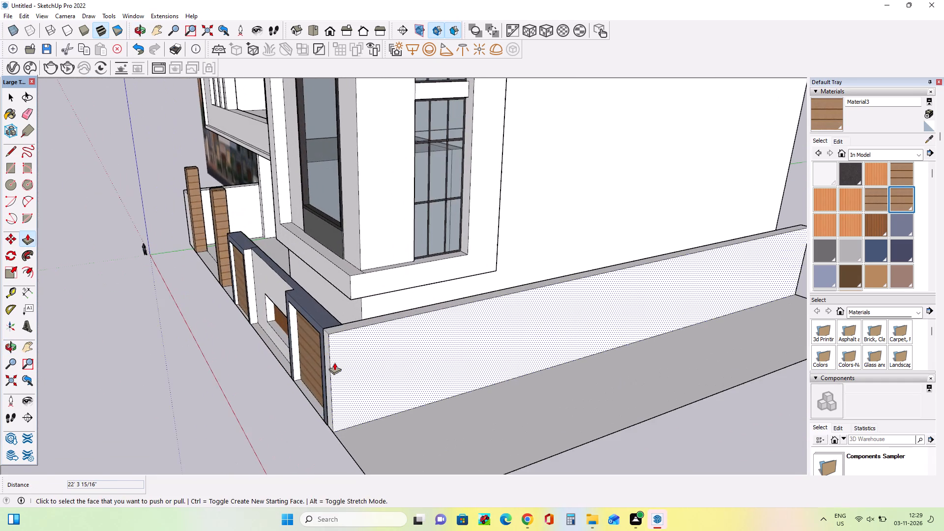
middle_drag(334, 362, 371, 379)
scroll(370, 379, up, 3)
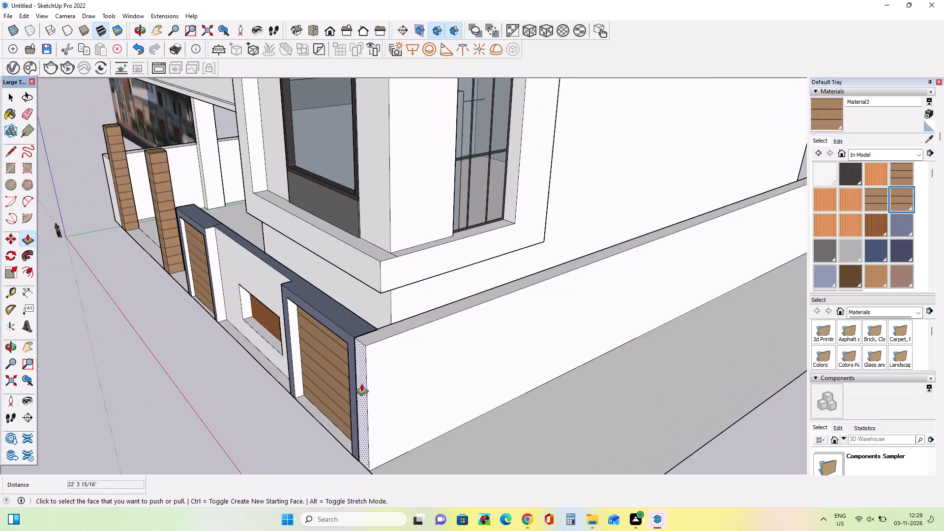
middle_drag(360, 385, 455, 387)
scroll(426, 399, up, 4)
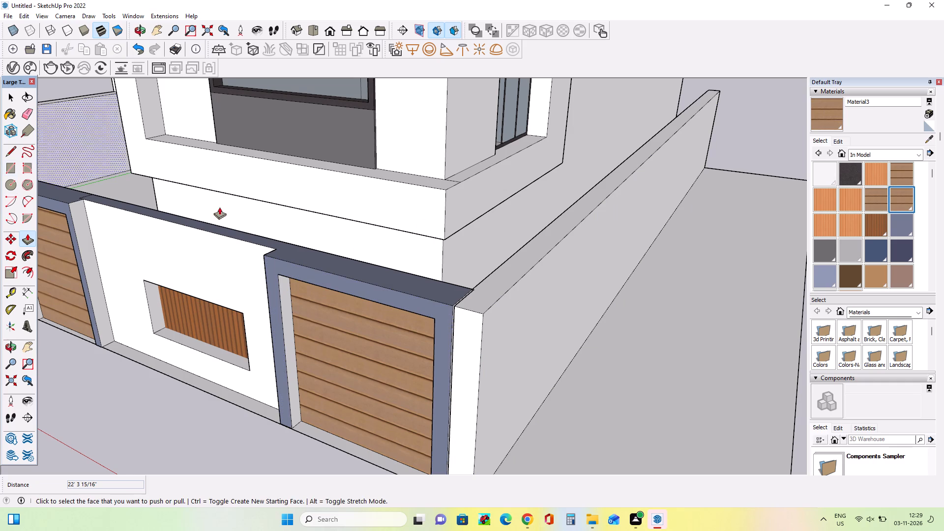
Draw a rectangle over the side wall's front end face, from its top inner corner to its bottom outer corner.
click(7, 169)
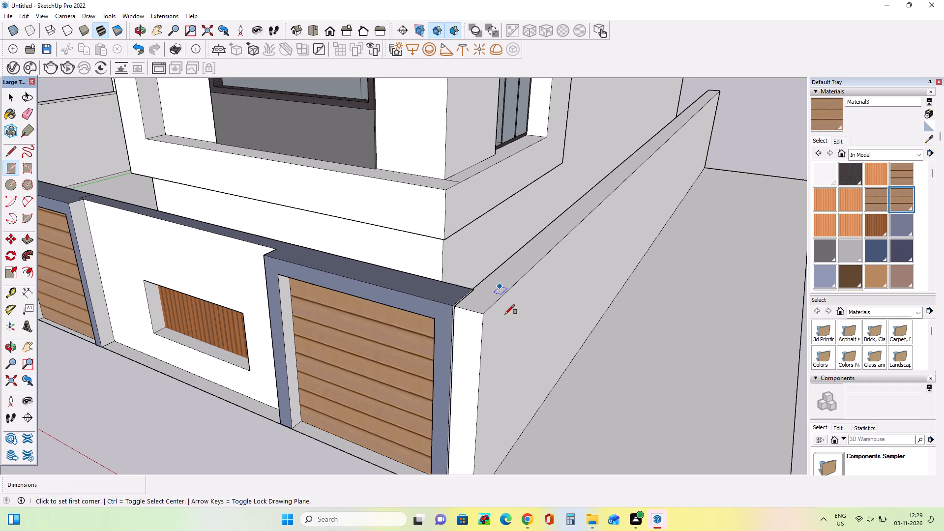
click(452, 307)
scroll(463, 364, down, 9)
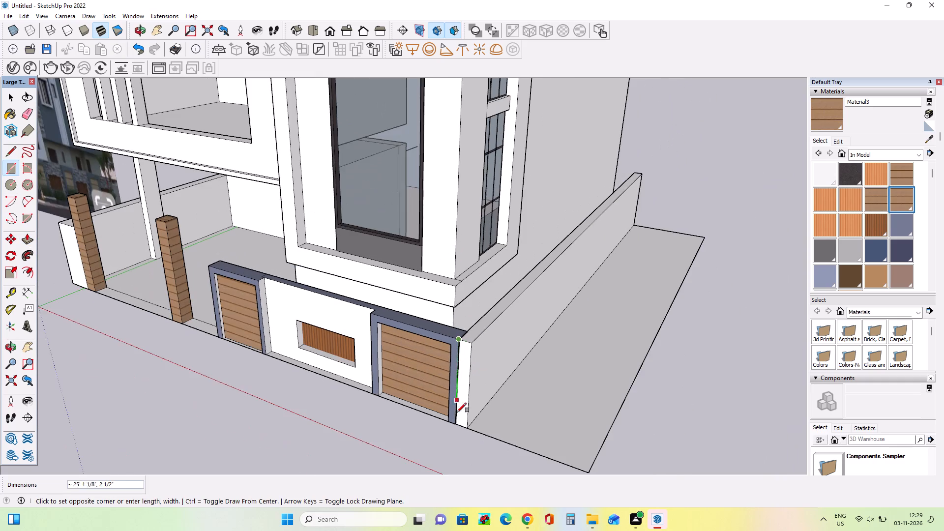
scroll(458, 415, up, 9)
click(472, 436)
Examine the corner where the side wall meets the blue-framed pillar from several angles.
middle_drag(459, 436, 441, 452)
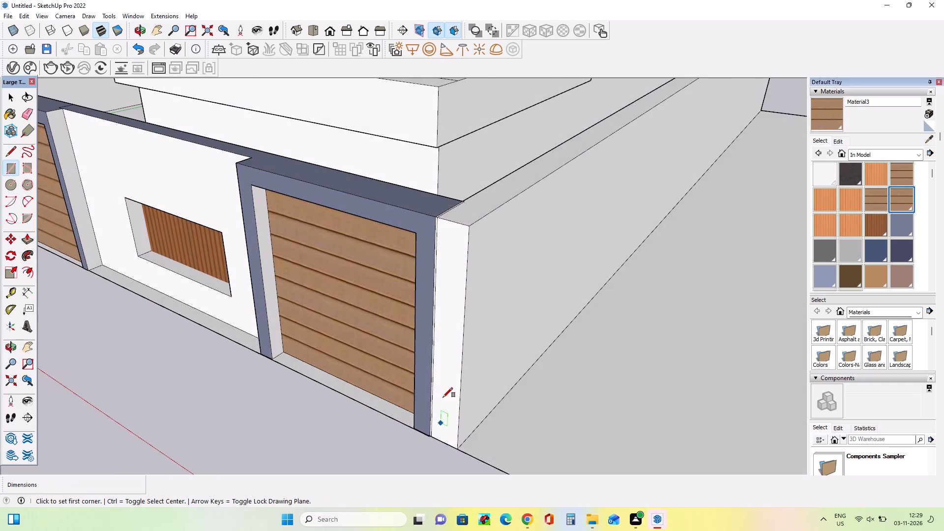
scroll(442, 378, up, 4)
middle_drag(442, 378, 448, 391)
middle_drag(411, 280, 422, 301)
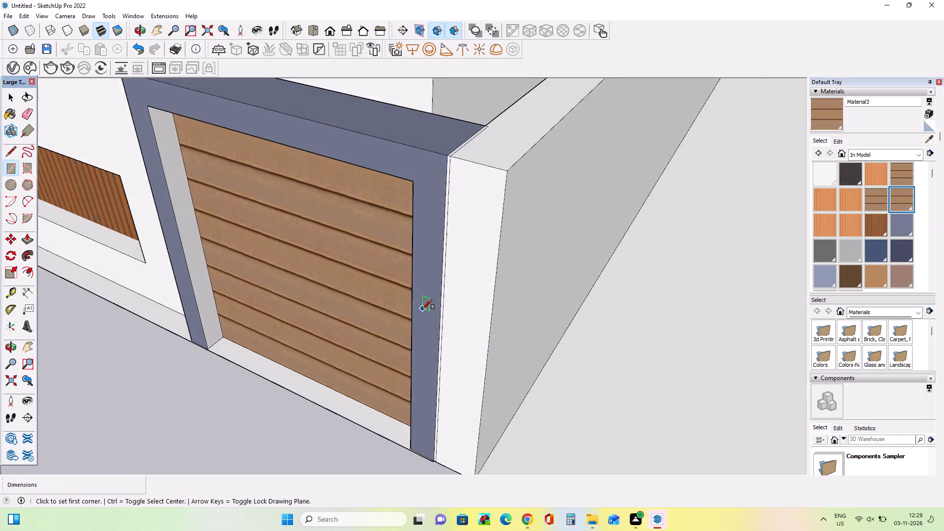
middle_drag(425, 310, 560, 290)
middle_drag(536, 292, 344, 332)
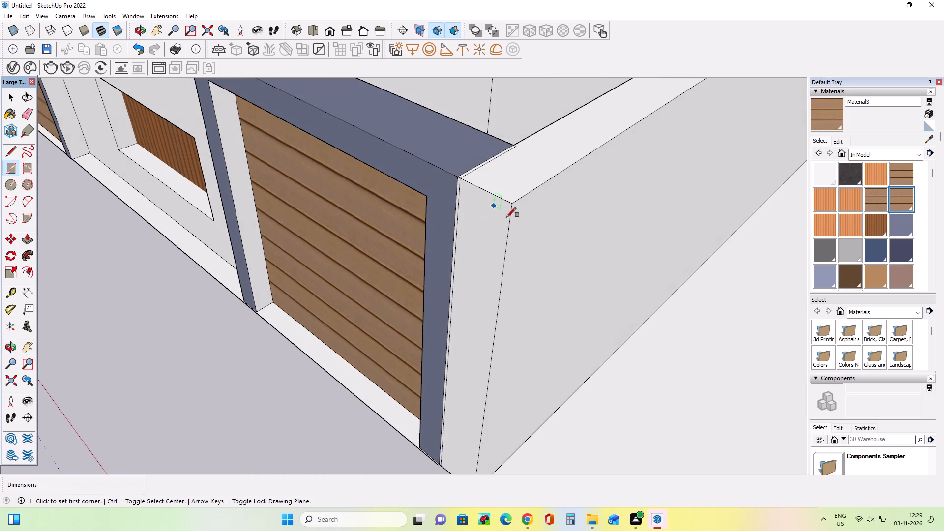
middle_drag(508, 256, 496, 239)
scroll(417, 310, down, 5)
middle_drag(413, 309, 431, 327)
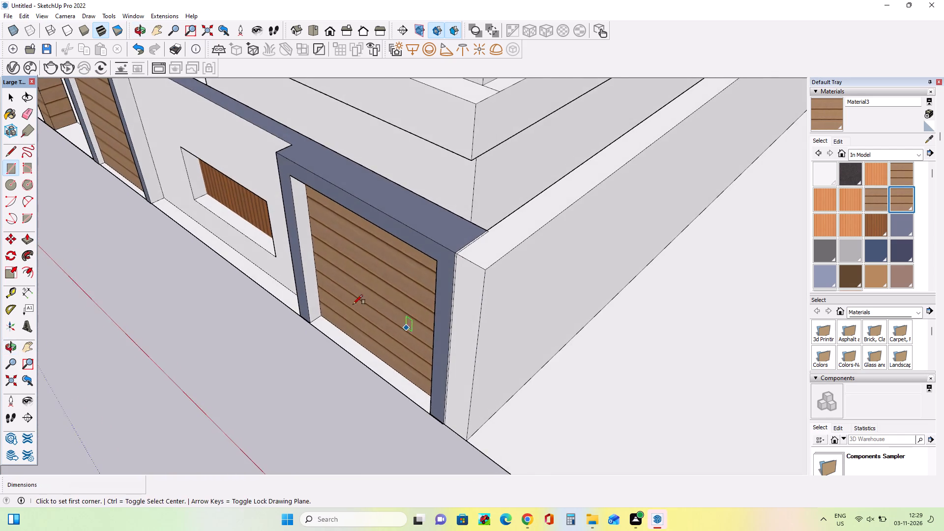
scroll(351, 302, down, 4)
middle_drag(419, 302, 477, 231)
scroll(426, 237, up, 4)
middle_drag(472, 265, 472, 237)
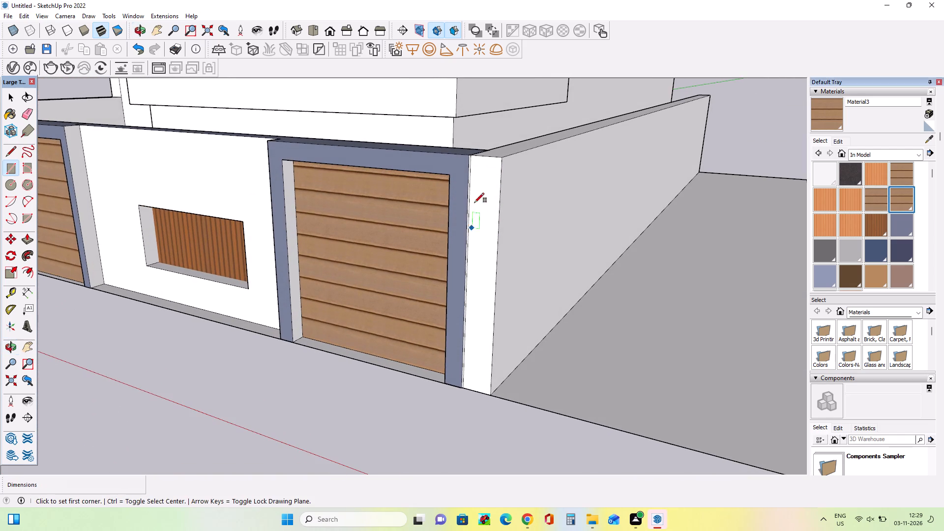
middle_drag(445, 185, 471, 206)
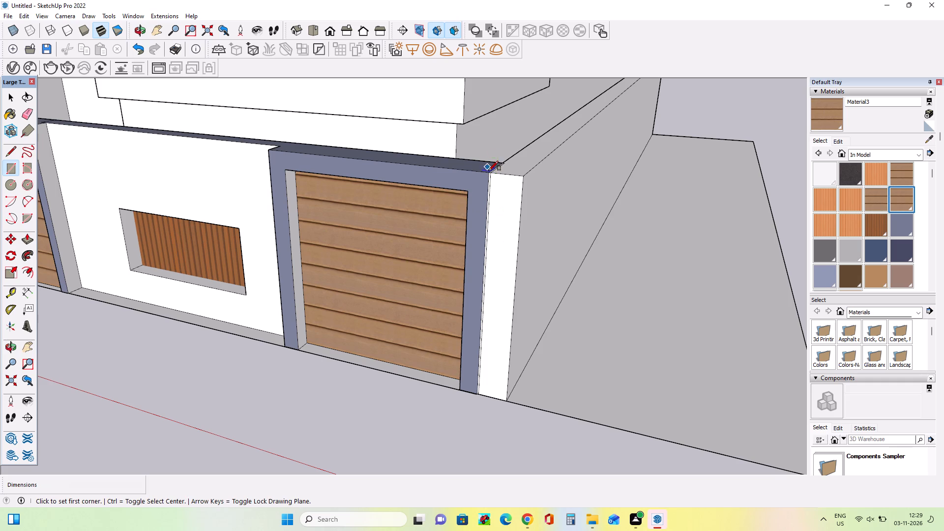
middle_drag(498, 225, 531, 172)
scroll(500, 195, up, 3)
middle_drag(504, 224, 538, 251)
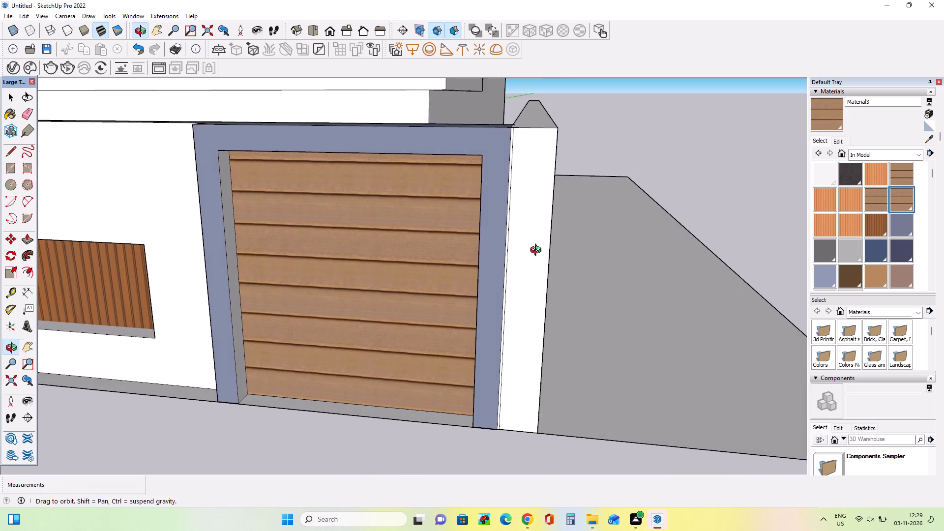
middle_drag(538, 251, 538, 253)
scroll(433, 280, down, 4)
middle_drag(438, 279, 568, 227)
scroll(524, 227, up, 4)
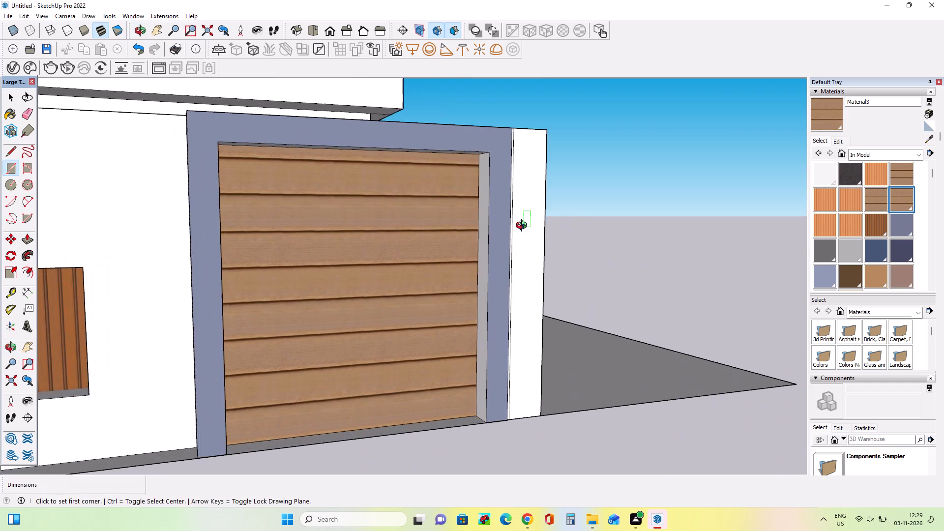
middle_drag(524, 227, 519, 246)
Draw a full-height rectangle about 30' 2 7/8" by 20' 10" on the side wall's outer face, starting at the front top corner.
middle_drag(521, 211, 295, 265)
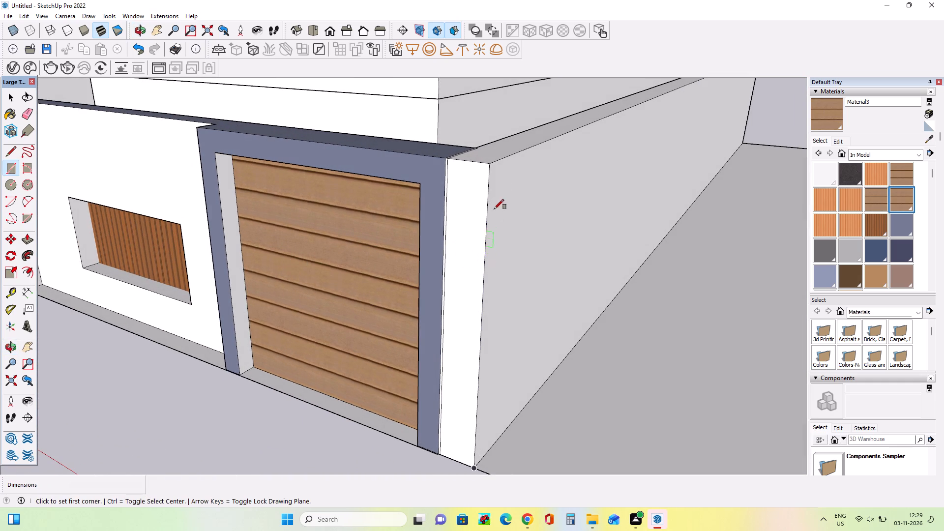
middle_drag(498, 180, 444, 196)
click(441, 188)
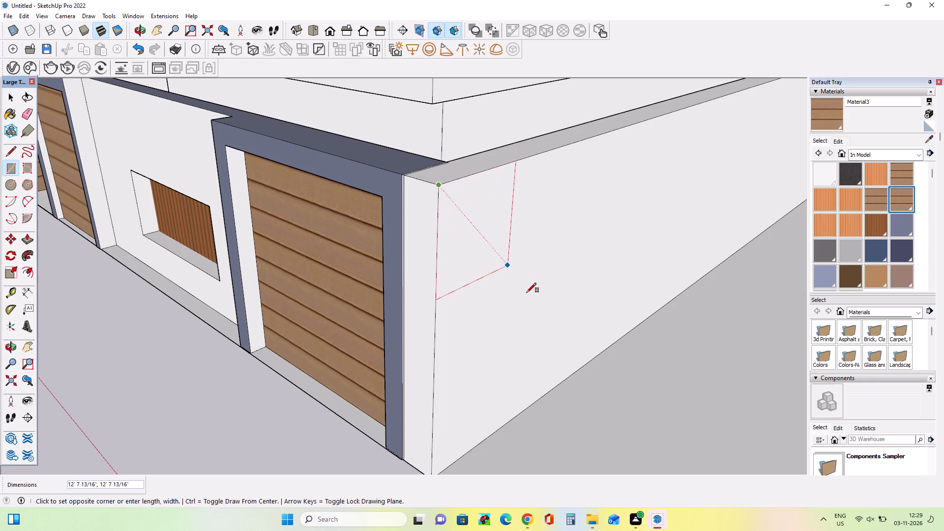
click(551, 393)
Draw a panel rectangle about 14' 10" by 28' 2 9/16" inside the side wall's front section, rising from its base edge.
middle_drag(407, 353, 404, 301)
scroll(371, 301, down, 4)
middle_drag(381, 304, 394, 321)
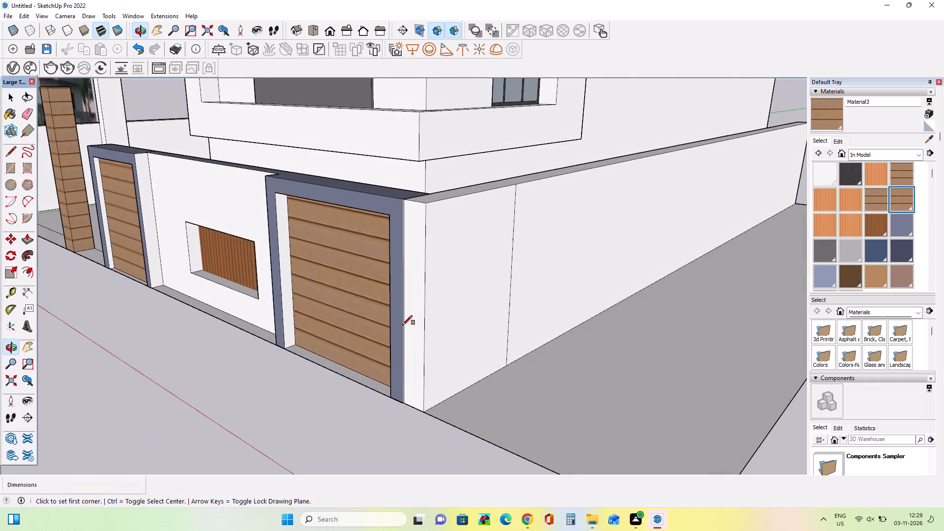
middle_drag(472, 304, 472, 331)
middle_drag(458, 330, 430, 318)
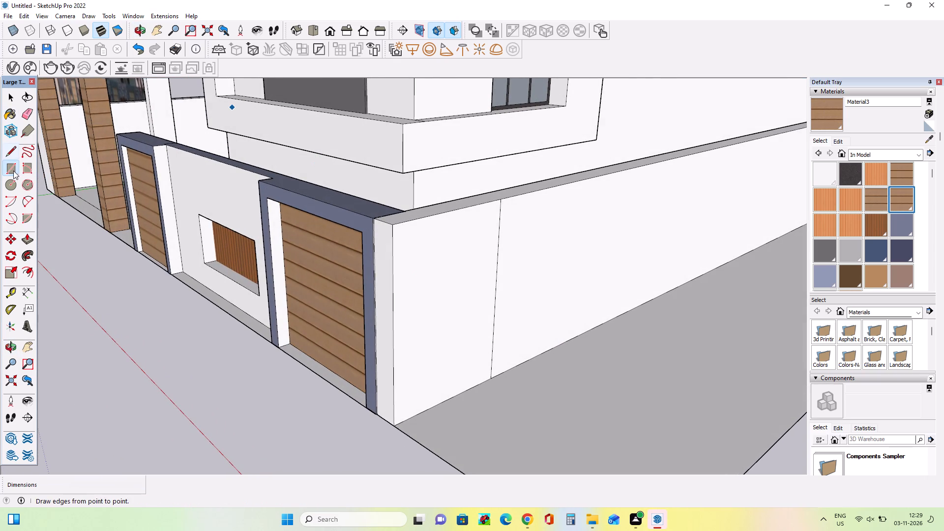
click(9, 161)
click(19, 170)
click(10, 171)
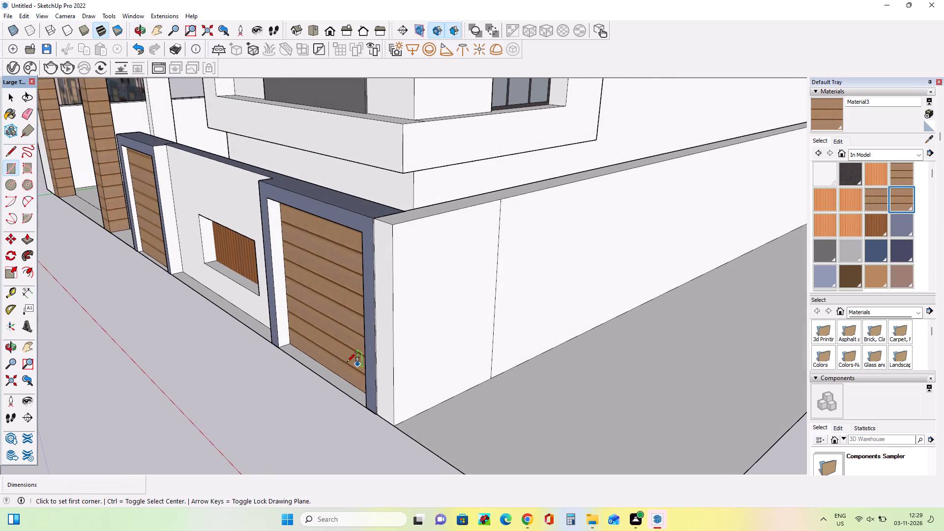
click(412, 420)
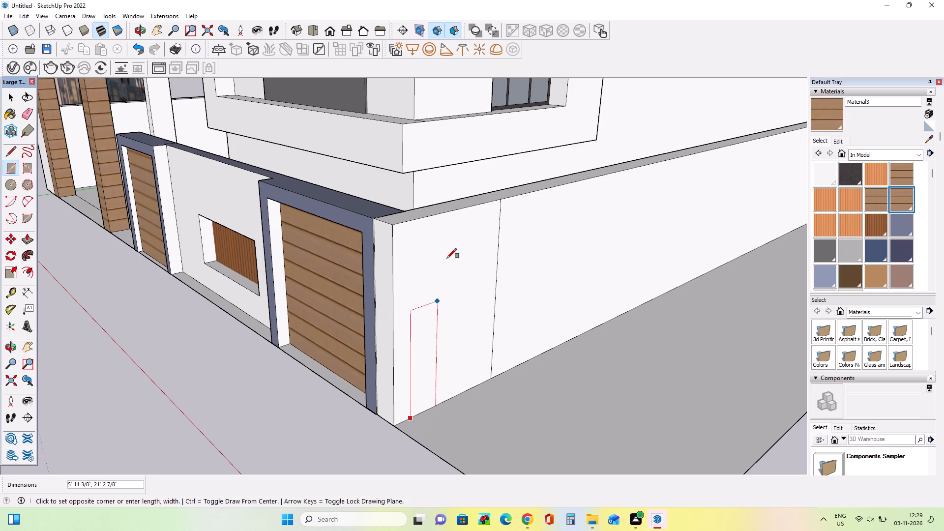
click(487, 216)
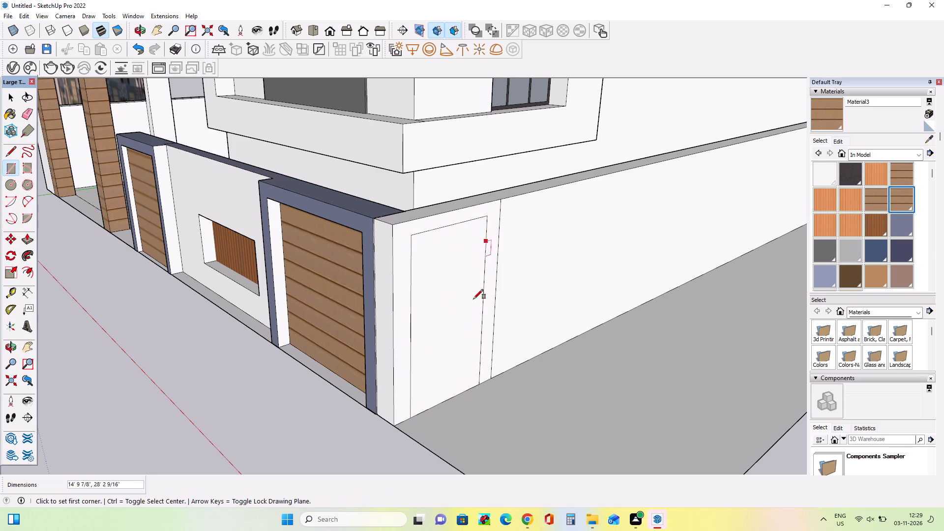
Push/Pull the inner panel on the side wall's front section inward 9" to form a recess.
middle_drag(472, 305, 465, 321)
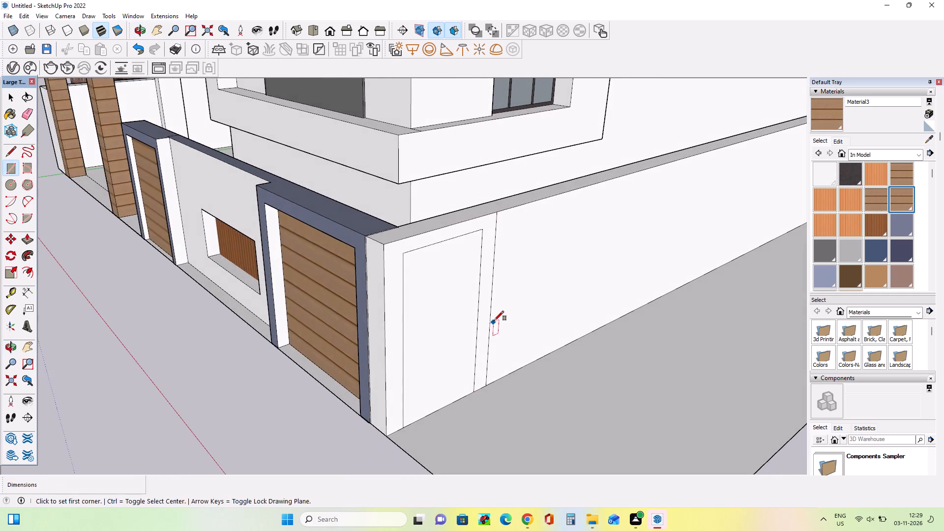
middle_drag(494, 321, 503, 333)
middle_drag(344, 316, 402, 328)
scroll(435, 338, up, 2)
middle_drag(473, 344, 455, 349)
click(26, 245)
middle_drag(524, 349, 407, 367)
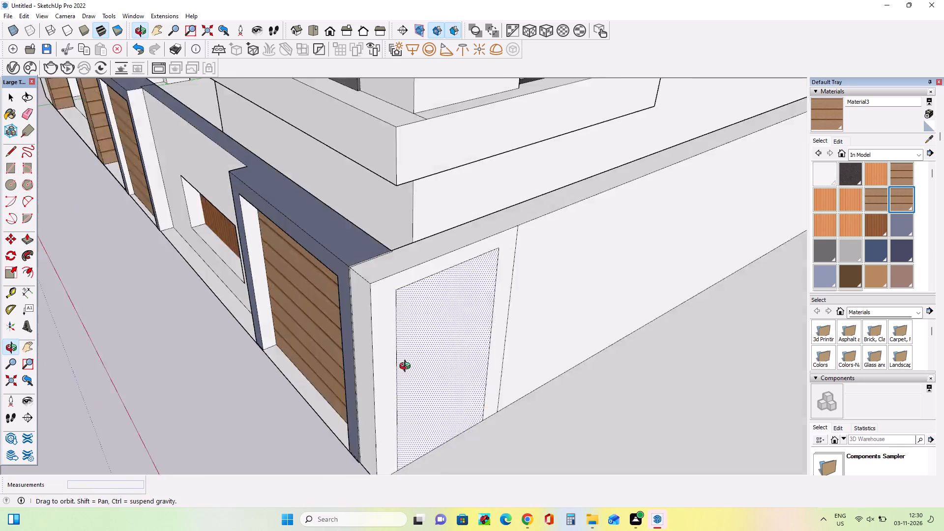
middle_drag(407, 367, 388, 370)
click(391, 368)
middle_drag(329, 364, 476, 323)
scroll(429, 324, up, 3)
middle_drag(416, 329, 427, 339)
scroll(408, 230, up, 4)
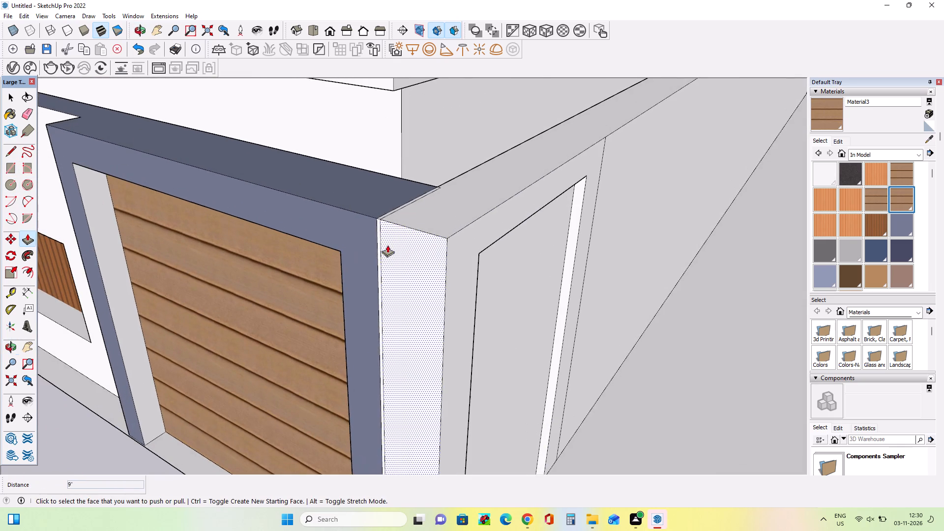
Erase the two stray strip edges at the side wall's front corner, one on its top face and one on its front face.
middle_drag(387, 245, 395, 254)
middle_drag(284, 225, 297, 248)
middle_drag(222, 204, 234, 224)
middle_drag(215, 255, 221, 184)
scroll(427, 226, up, 3)
middle_drag(430, 222, 402, 289)
scroll(416, 244, up, 3)
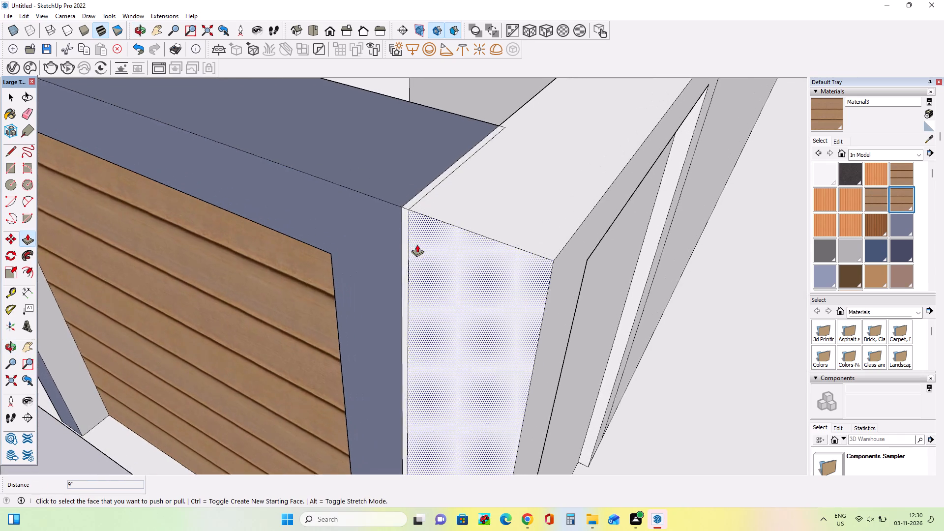
scroll(417, 244, up, 1)
click(23, 113)
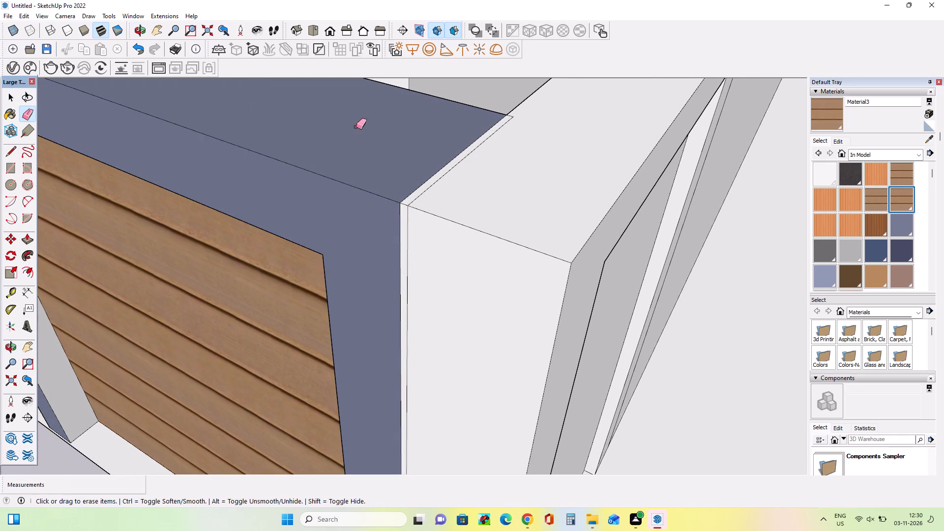
drag(431, 183, 437, 187)
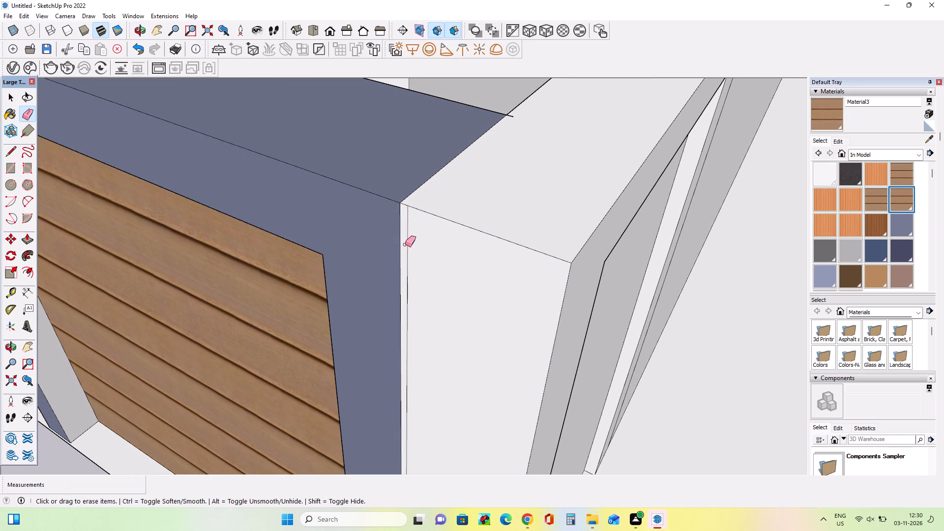
drag(405, 244, 410, 245)
Erase the vertical edge between the blue pillar face and the white front end of the side wall to merge the faces.
middle_drag(411, 258, 442, 130)
scroll(442, 130, down, 8)
middle_drag(458, 281, 475, 303)
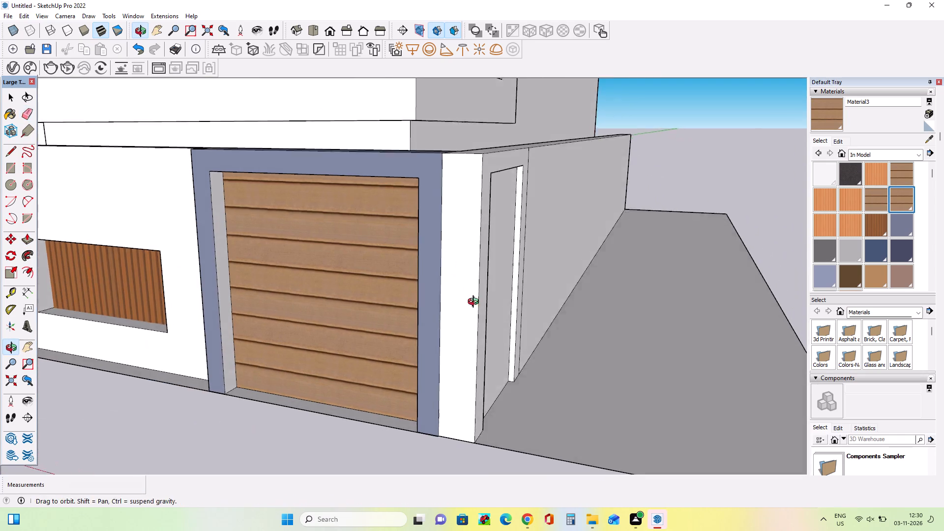
middle_drag(475, 303, 476, 311)
scroll(428, 354, up, 4)
middle_drag(429, 354, 631, 371)
scroll(494, 387, up, 3)
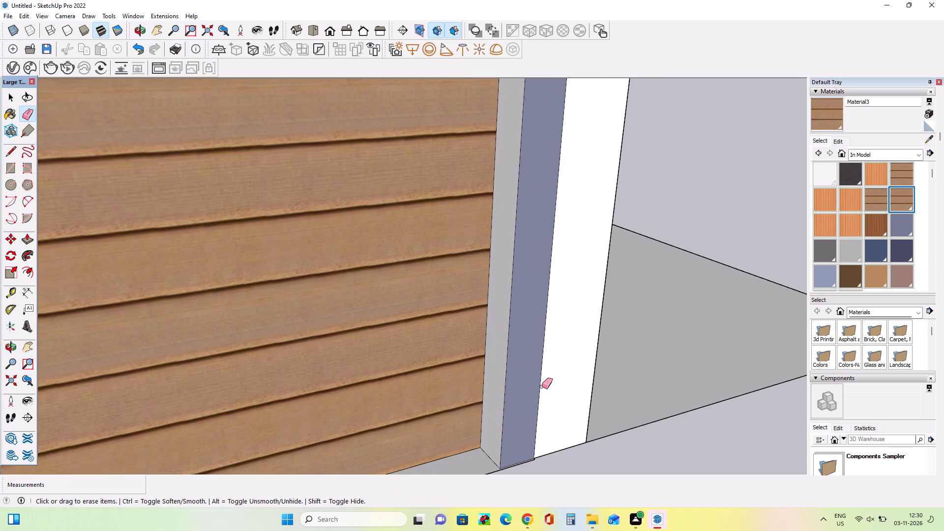
click(541, 383)
Push/Pull the corner-side reveal of the wood panel opening toward the side wall about 2' 5 13/16", plus another 2 1/2".
scroll(543, 383, up, 1)
scroll(483, 341, down, 9)
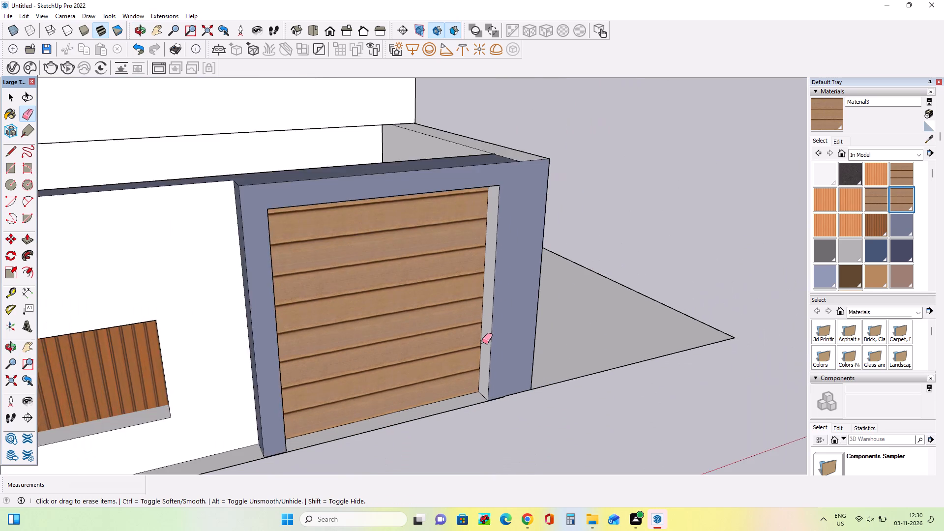
scroll(482, 342, down, 4)
middle_drag(503, 320, 457, 234)
middle_drag(230, 255, 140, 321)
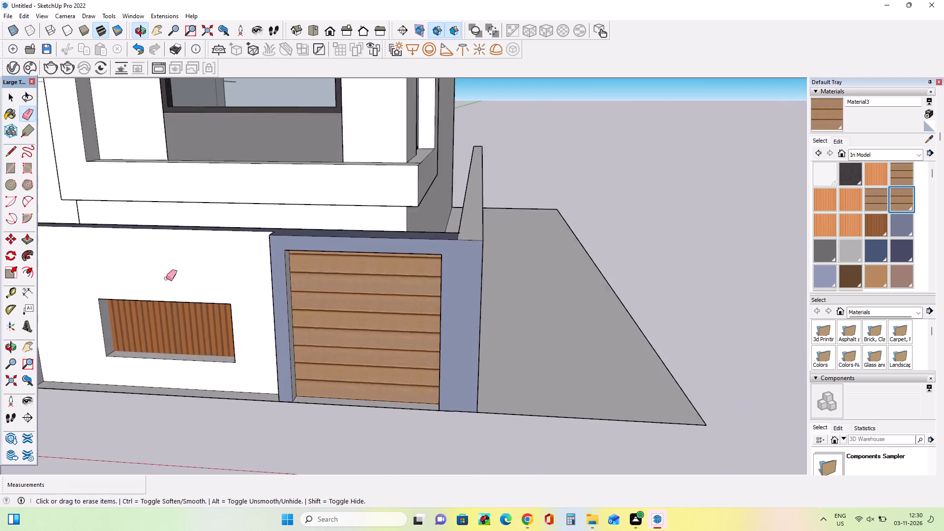
scroll(262, 234, down, 8)
middle_drag(309, 265, 498, 283)
scroll(399, 275, up, 3)
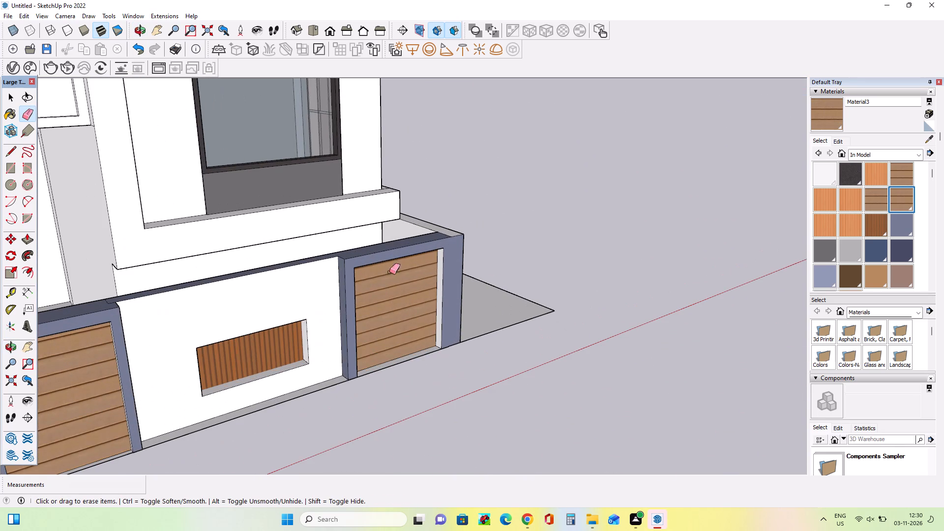
click(24, 238)
scroll(468, 265, up, 5)
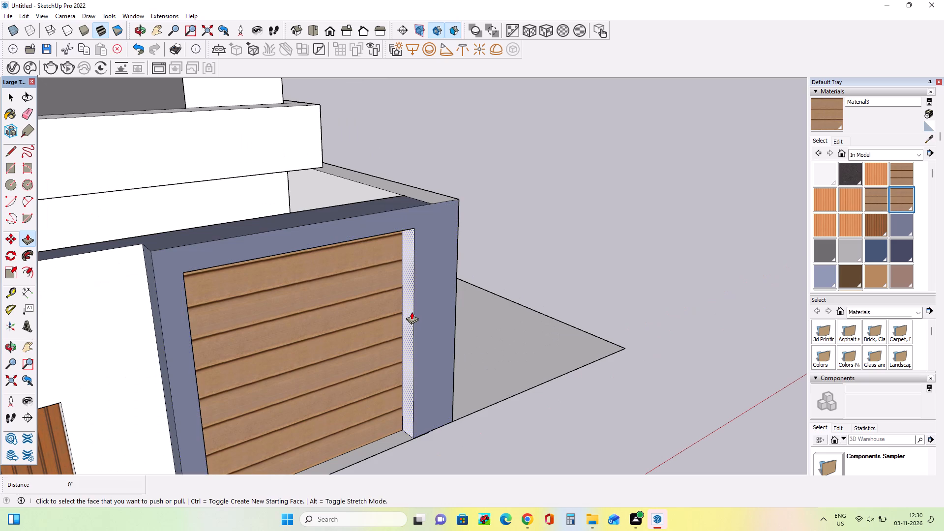
drag(412, 312, 435, 305)
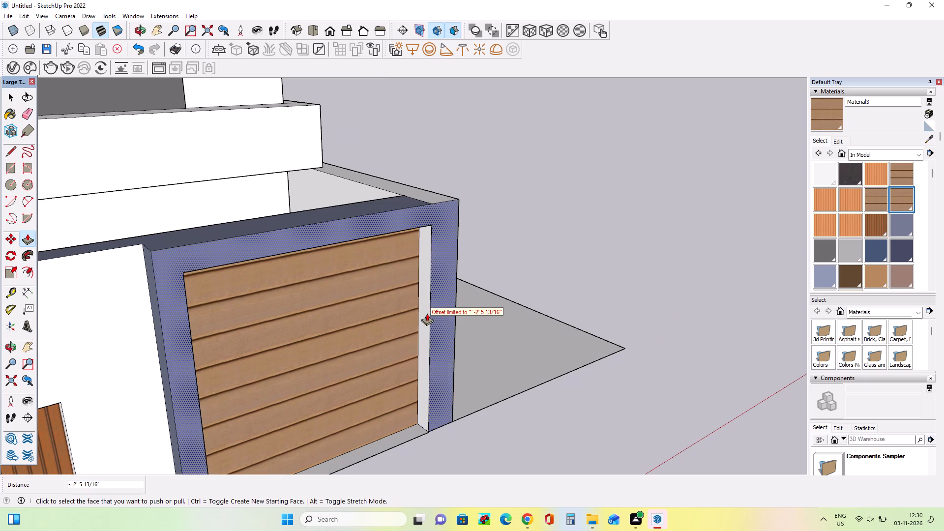
drag(427, 313, 433, 313)
Push/Pull the recessed panel on the side wall's front section by about 2 7/8".
middle_drag(413, 296, 172, 265)
scroll(172, 265, down, 4)
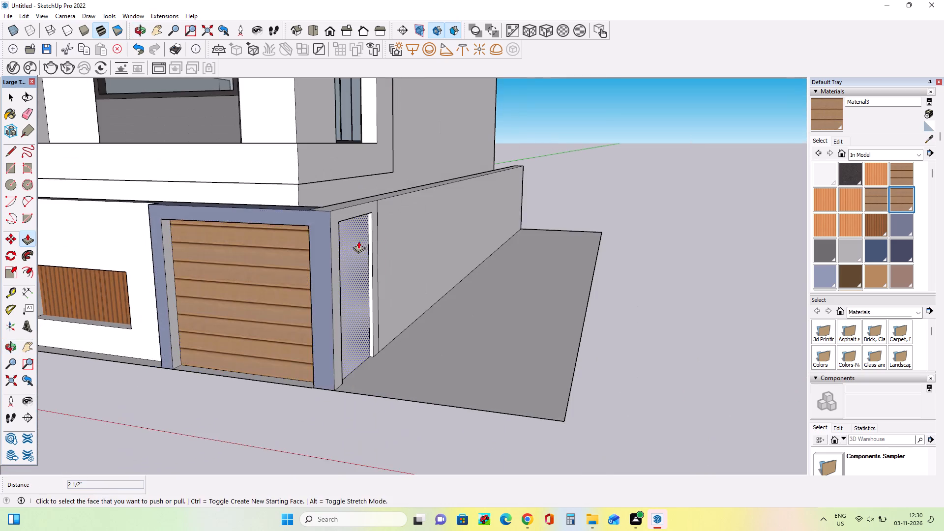
middle_drag(356, 245, 309, 278)
scroll(309, 278, down, 1)
scroll(309, 274, up, 5)
middle_drag(383, 277, 215, 287)
click(325, 241)
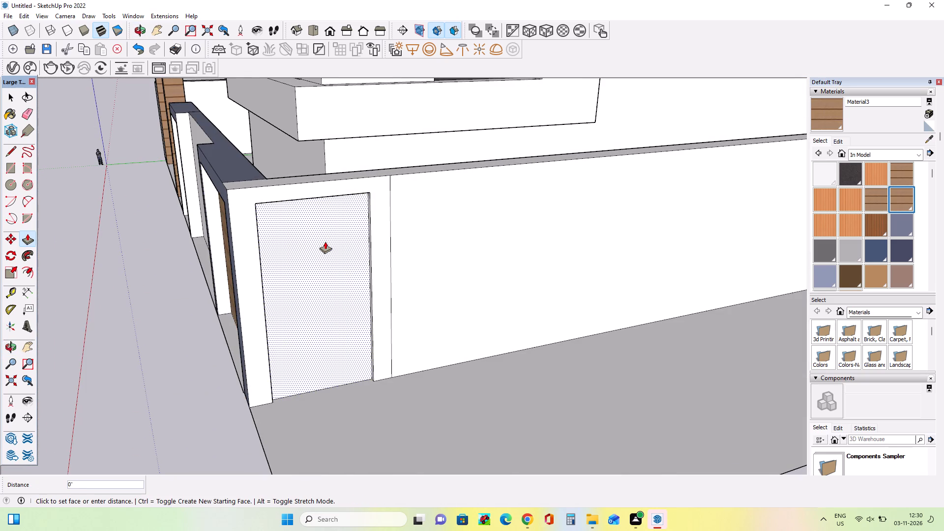
middle_drag(305, 274, 482, 280)
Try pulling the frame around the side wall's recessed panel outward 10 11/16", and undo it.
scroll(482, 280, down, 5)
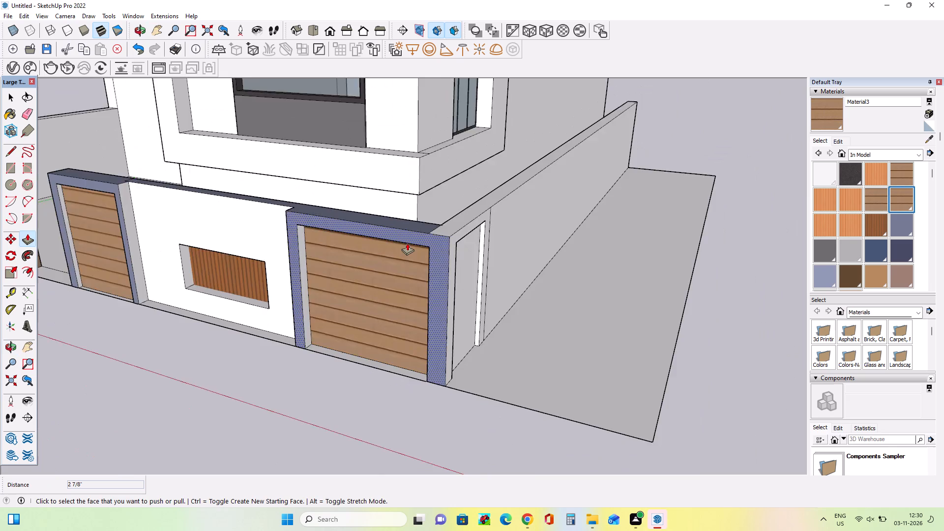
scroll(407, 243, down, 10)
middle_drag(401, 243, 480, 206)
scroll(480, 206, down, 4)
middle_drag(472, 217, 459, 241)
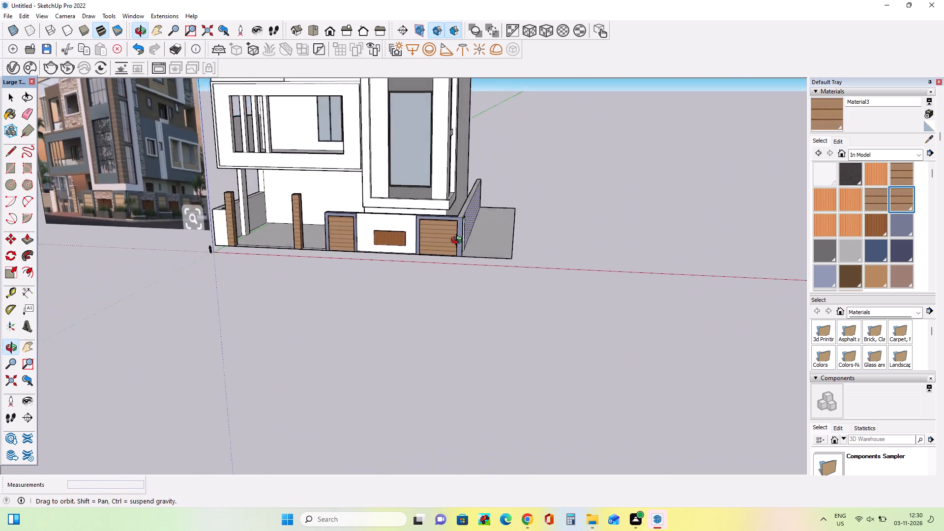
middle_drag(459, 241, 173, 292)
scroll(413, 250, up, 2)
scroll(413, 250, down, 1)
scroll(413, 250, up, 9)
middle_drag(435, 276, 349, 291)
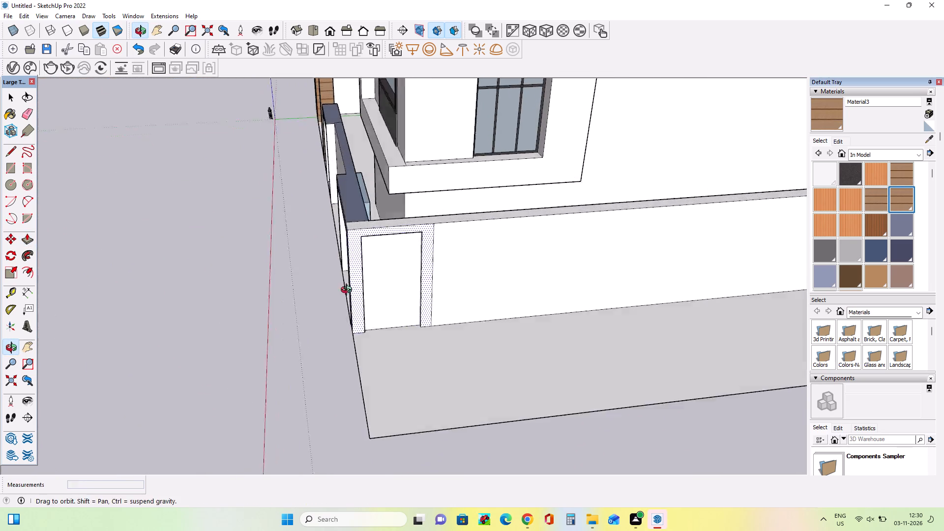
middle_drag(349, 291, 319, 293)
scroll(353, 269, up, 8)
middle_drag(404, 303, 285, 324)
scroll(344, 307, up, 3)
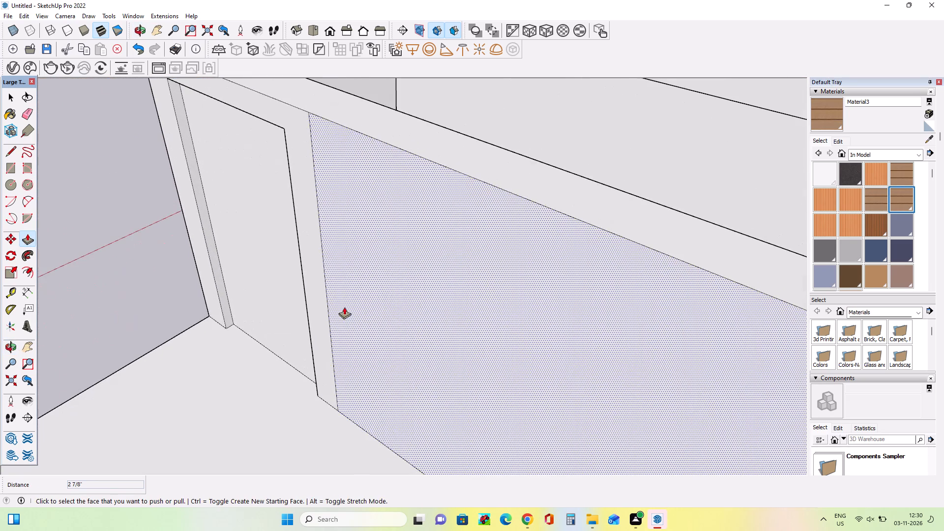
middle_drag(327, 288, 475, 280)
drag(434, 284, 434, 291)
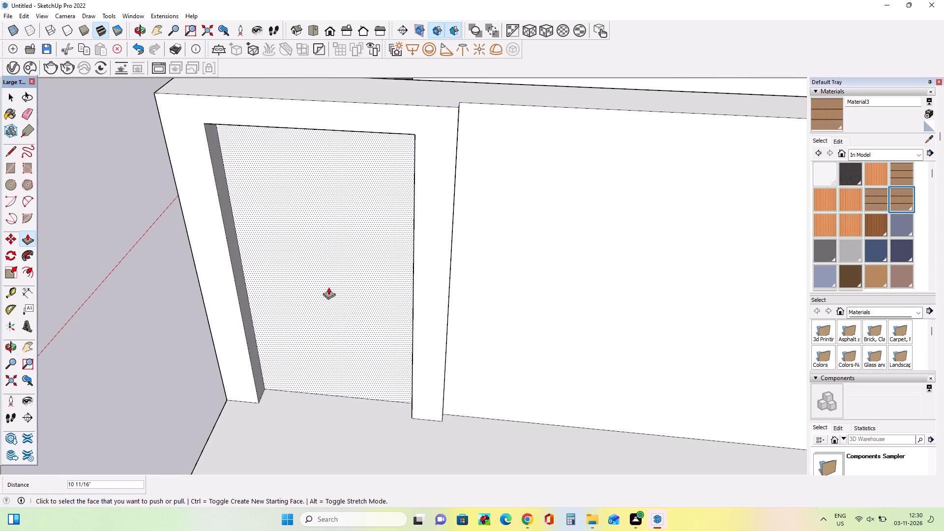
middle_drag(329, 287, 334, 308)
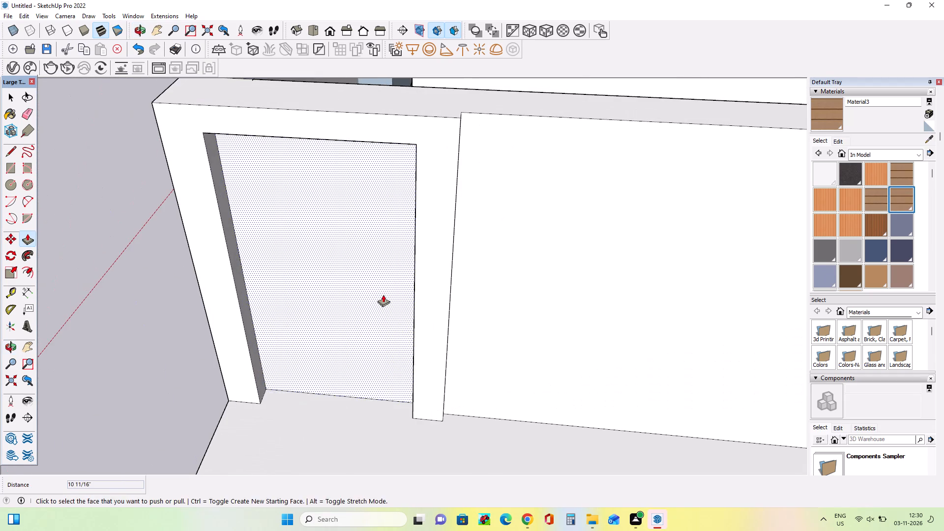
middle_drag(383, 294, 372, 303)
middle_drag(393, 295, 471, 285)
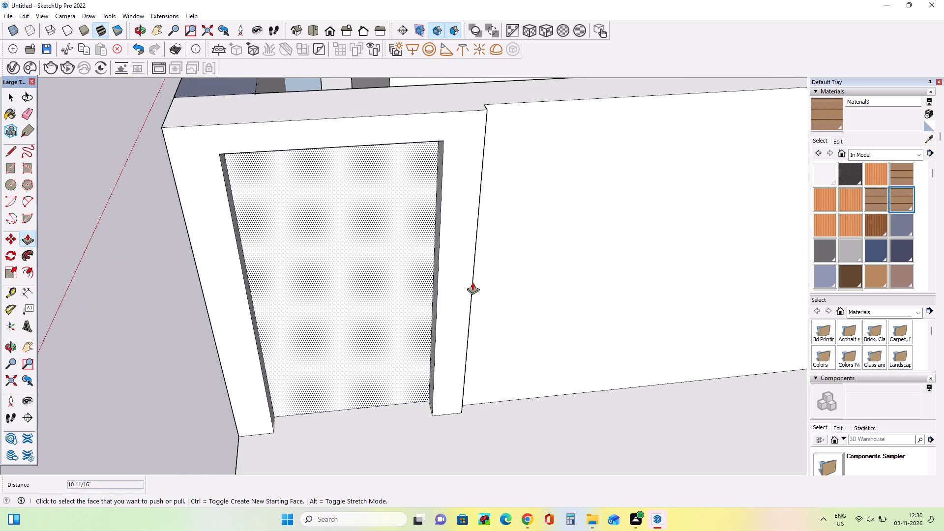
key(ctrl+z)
Draw a narrow full-height rectangle on the side wall, starting at the top of the frame's rear edge and extending toward the back.
scroll(430, 298, up, 2)
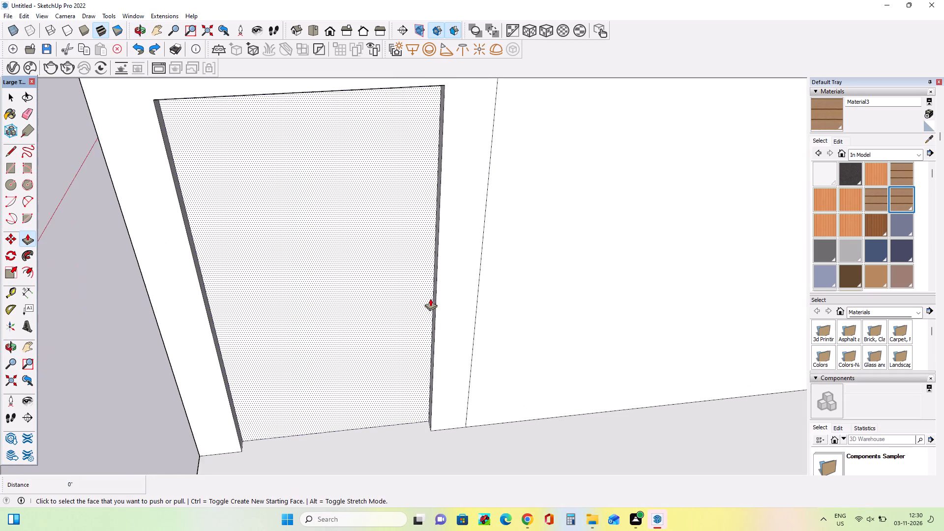
middle_drag(269, 247, 266, 254)
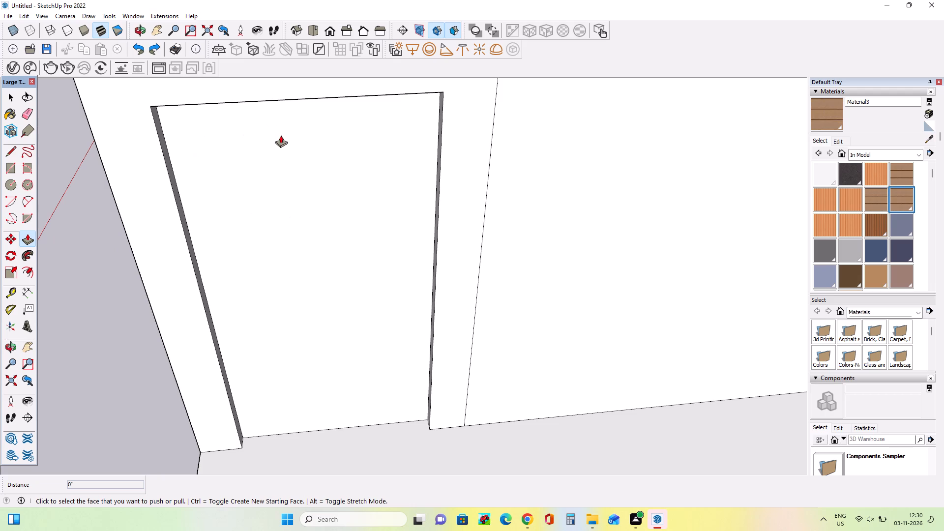
middle_drag(487, 264, 432, 286)
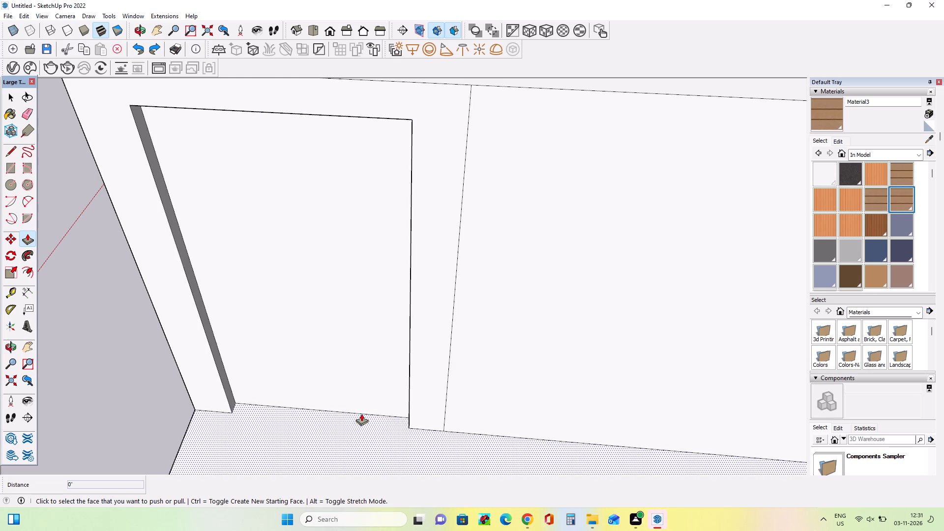
middle_drag(398, 334, 405, 374)
scroll(280, 304, down, 3)
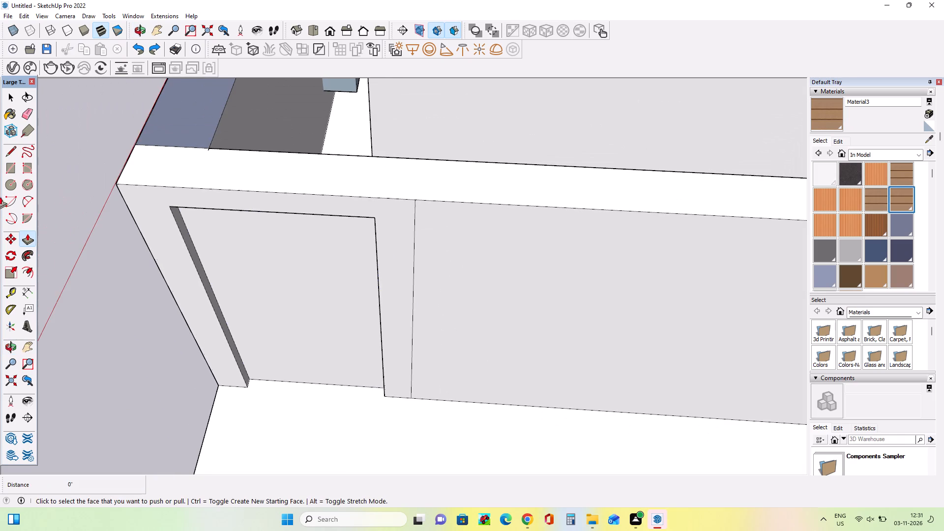
click(9, 162)
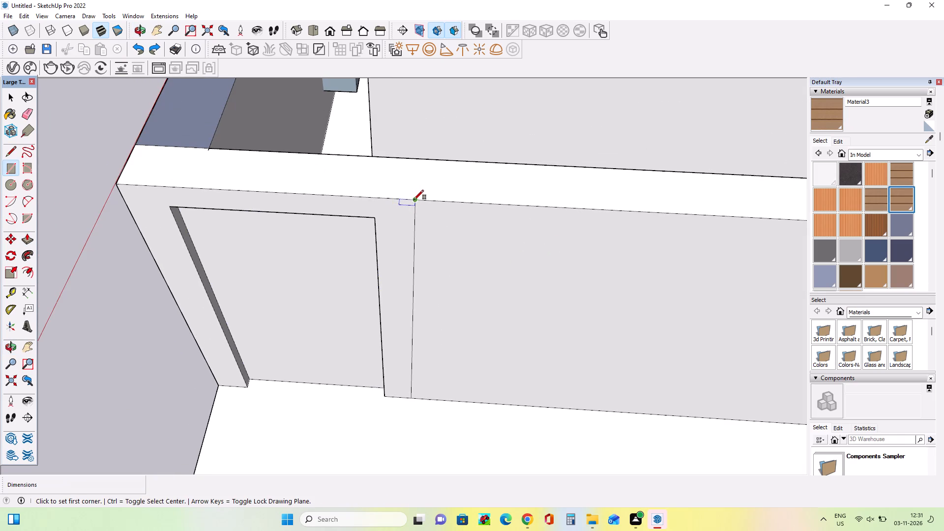
click(415, 200)
click(458, 403)
Erase the old vertical dividing edge to merge the new strip into the frame around the side wall's recessed panel.
middle_drag(450, 402, 539, 339)
scroll(452, 321, down, 4)
middle_drag(448, 322, 476, 261)
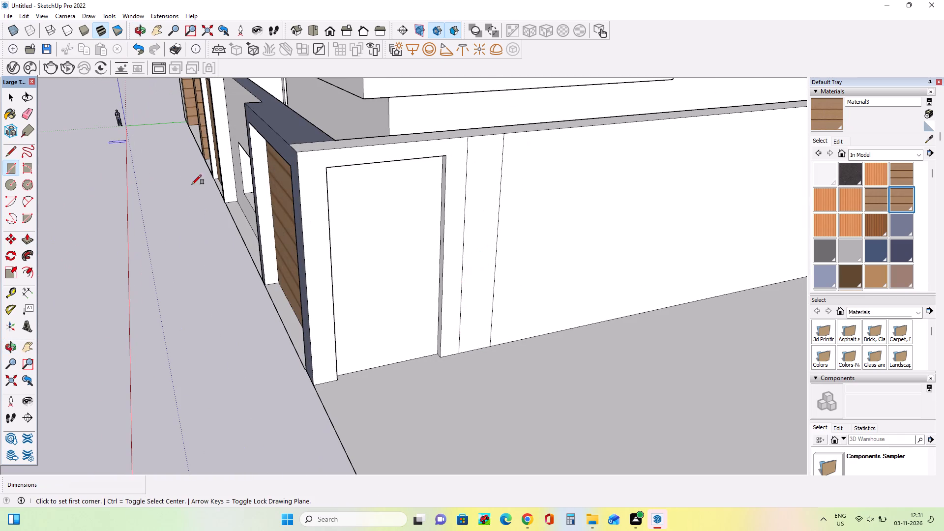
click(27, 119)
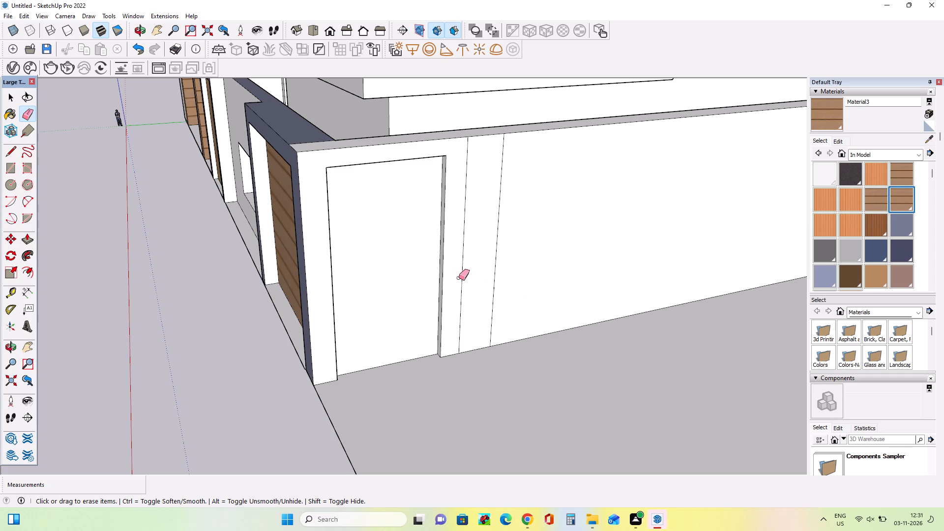
drag(461, 278, 470, 277)
Push/Pull the rear reveal of the side wall's panel recess 4' 10 3/4" toward the back to widen the recess.
middle_drag(458, 295, 495, 302)
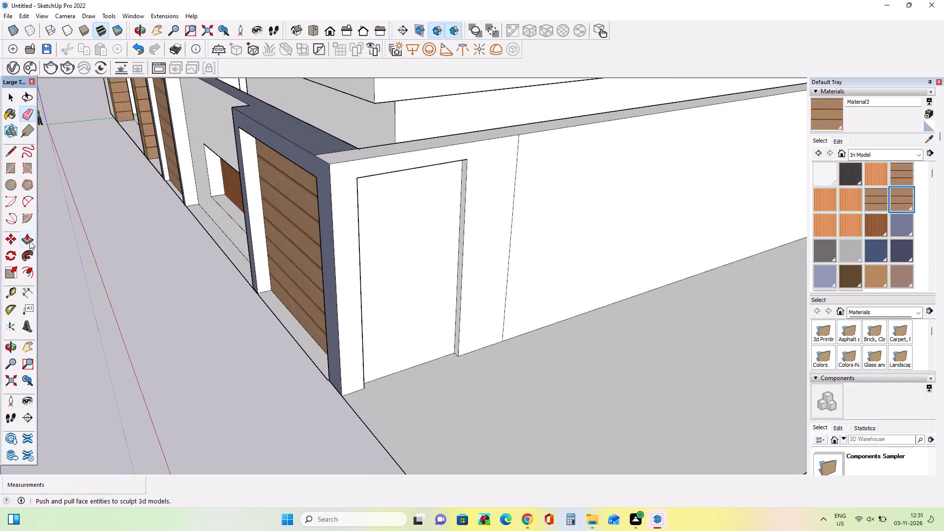
click(29, 241)
drag(459, 310, 485, 304)
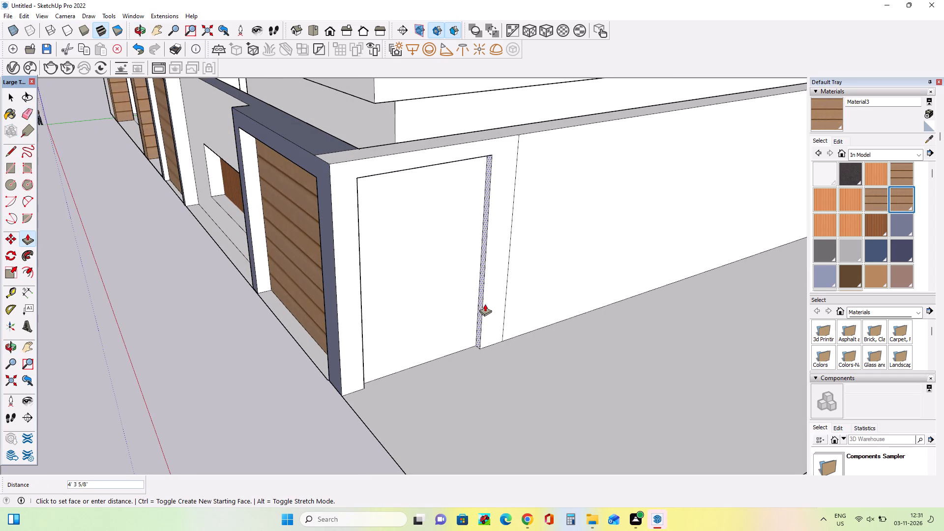
drag(485, 304, 488, 303)
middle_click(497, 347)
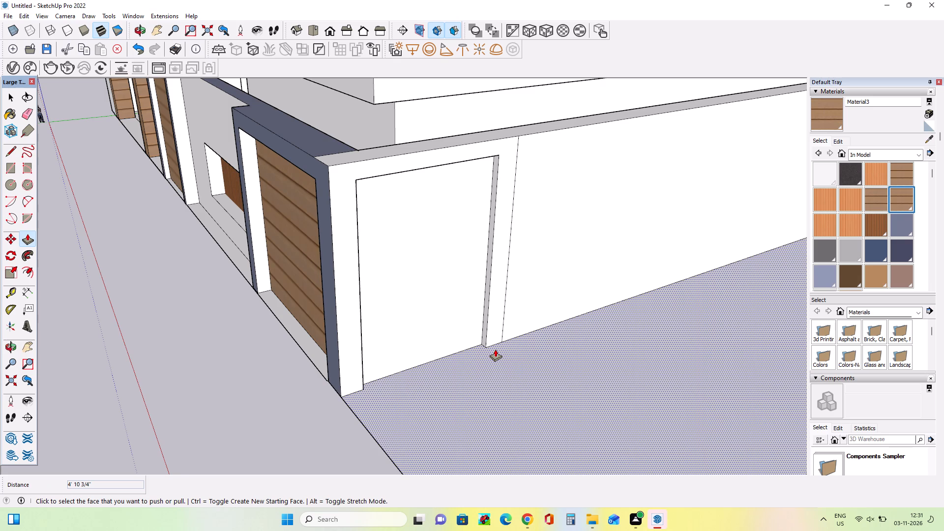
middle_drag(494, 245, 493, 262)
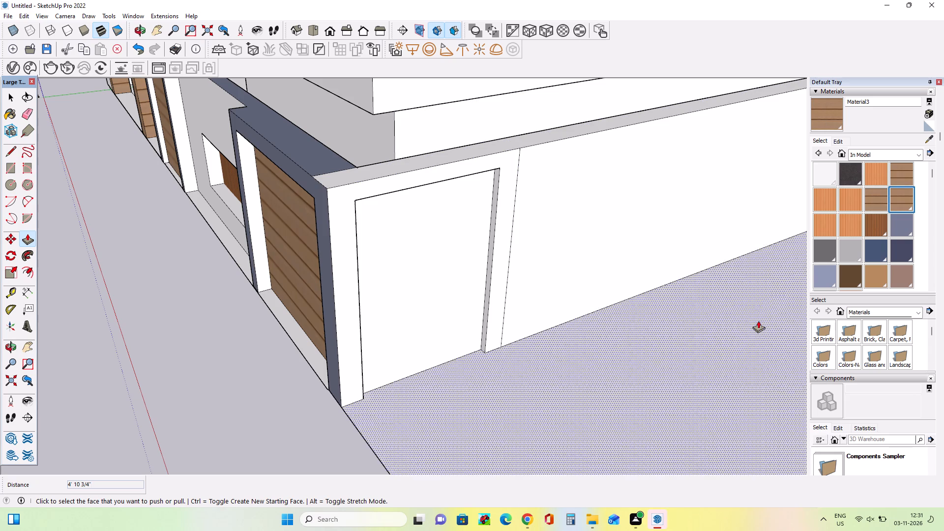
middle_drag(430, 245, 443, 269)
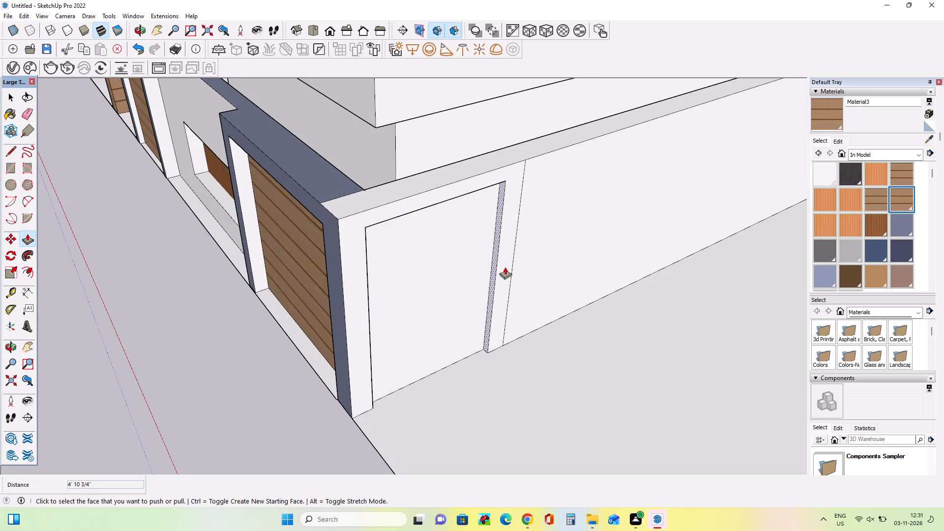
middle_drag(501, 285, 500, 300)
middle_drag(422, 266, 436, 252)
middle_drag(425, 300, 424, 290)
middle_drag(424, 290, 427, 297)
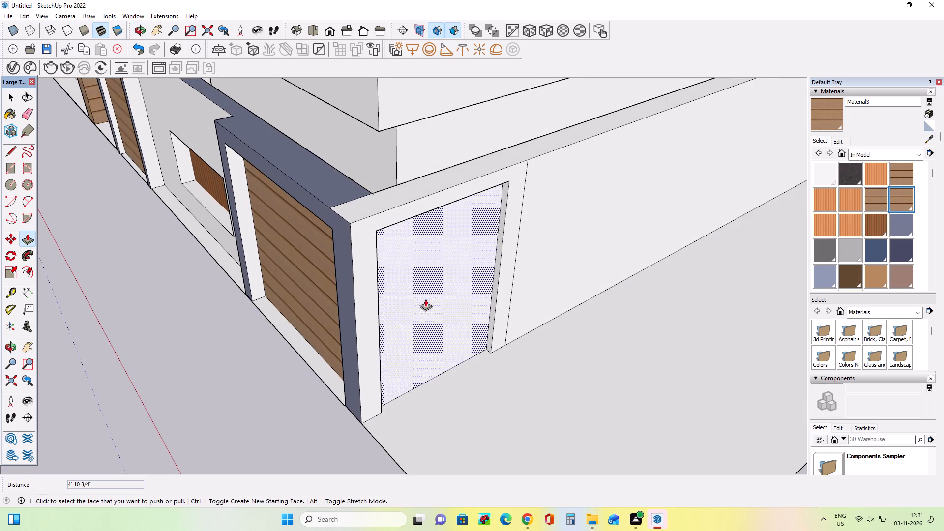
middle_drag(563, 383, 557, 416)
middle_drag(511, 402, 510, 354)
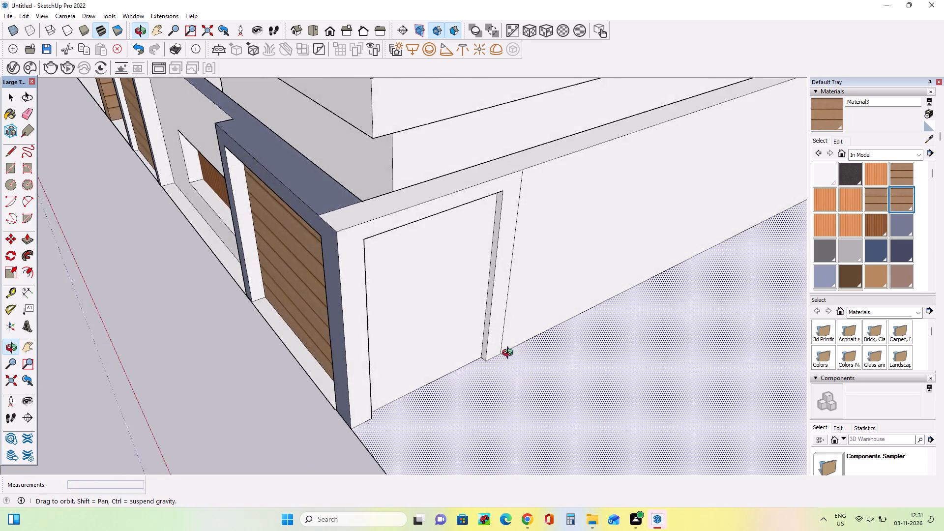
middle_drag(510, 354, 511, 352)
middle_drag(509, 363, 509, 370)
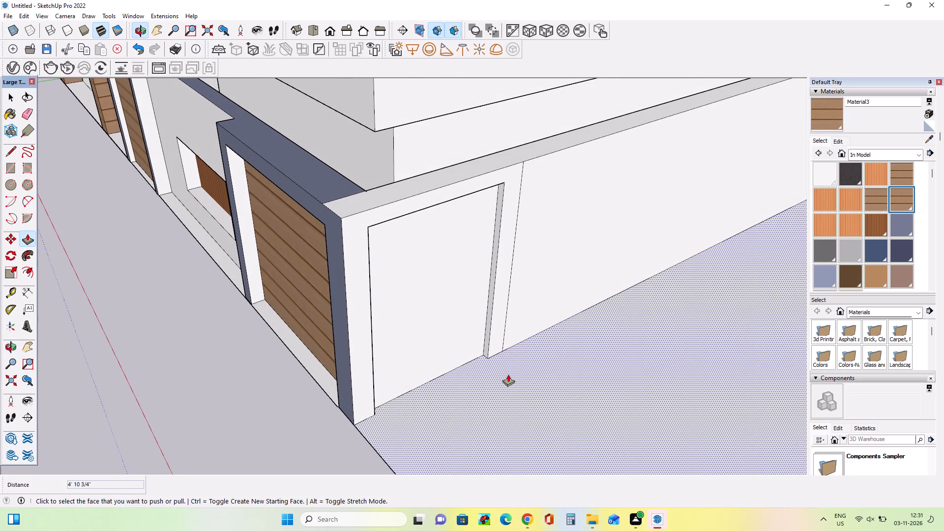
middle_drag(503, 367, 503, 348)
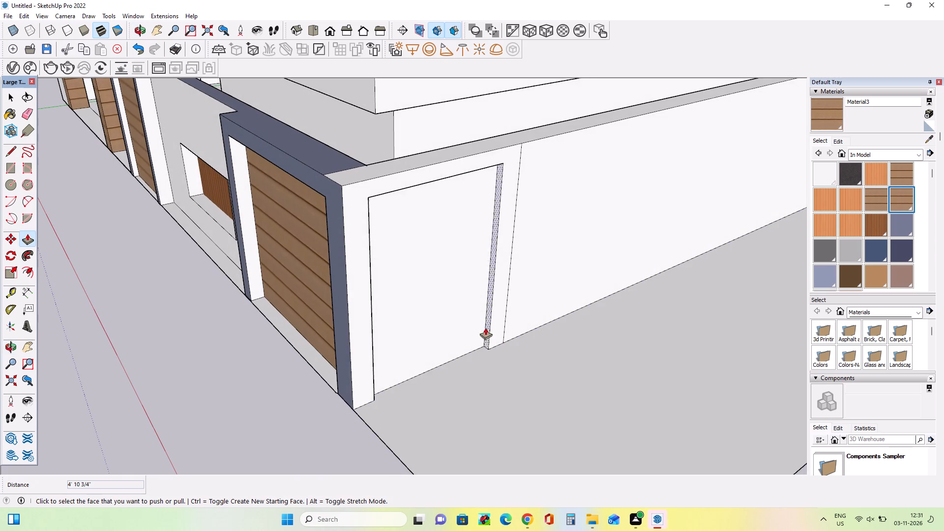
Paint the recessed panel in the side compound wall with the wood plank material Material3.
middle_drag(484, 326, 485, 331)
middle_drag(486, 335, 488, 343)
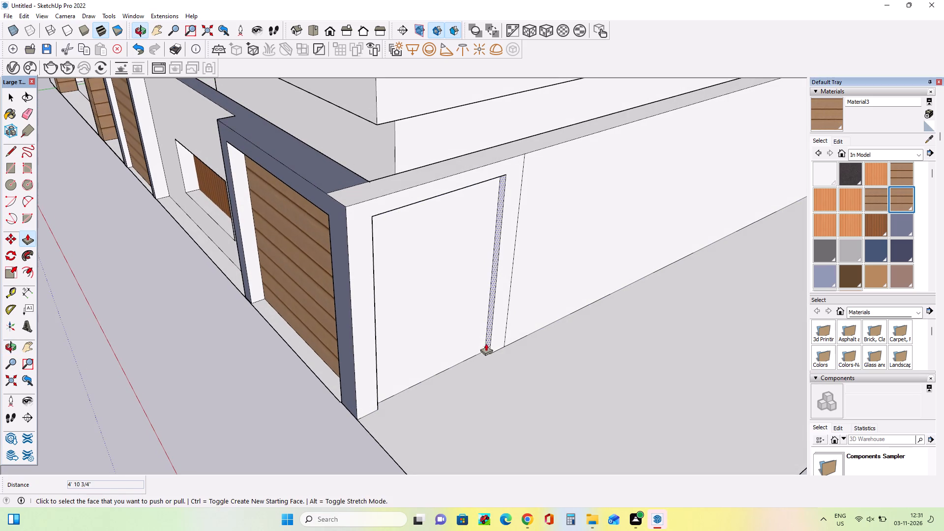
middle_drag(445, 334, 452, 339)
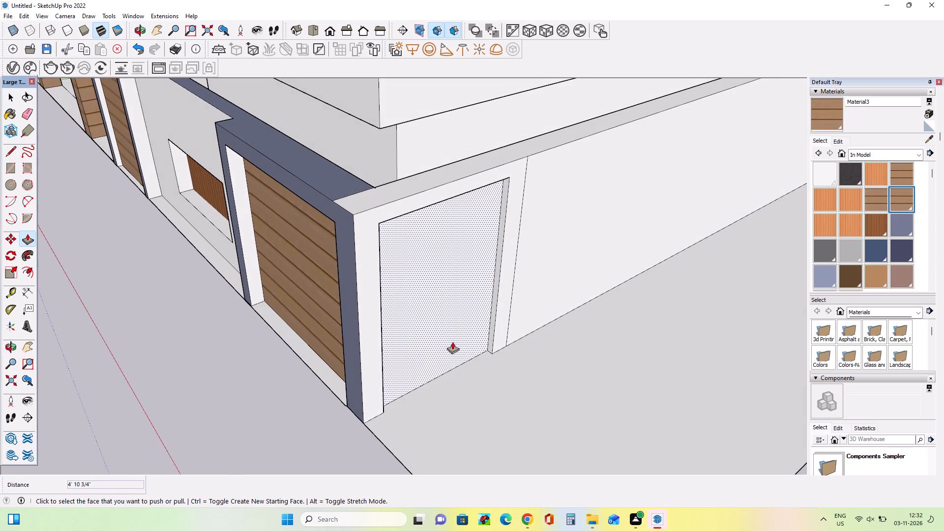
middle_drag(453, 345, 455, 353)
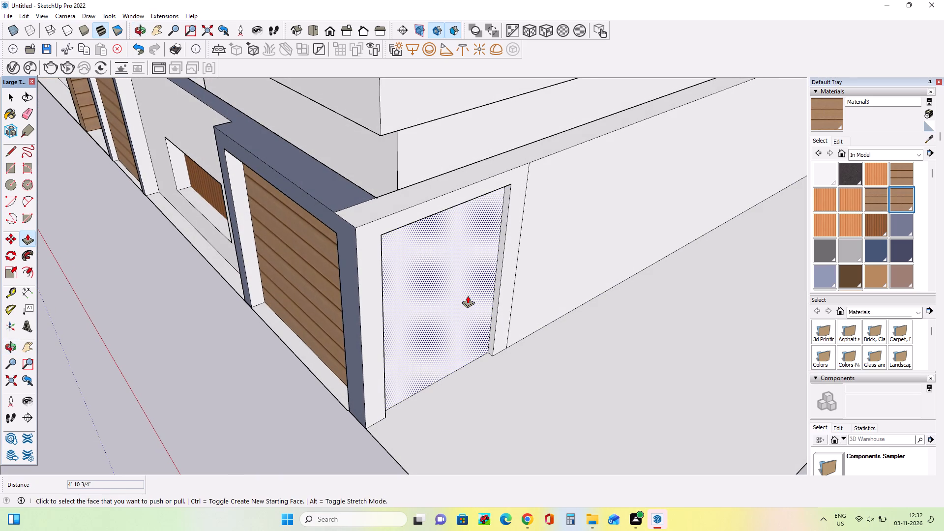
middle_drag(497, 304, 480, 297)
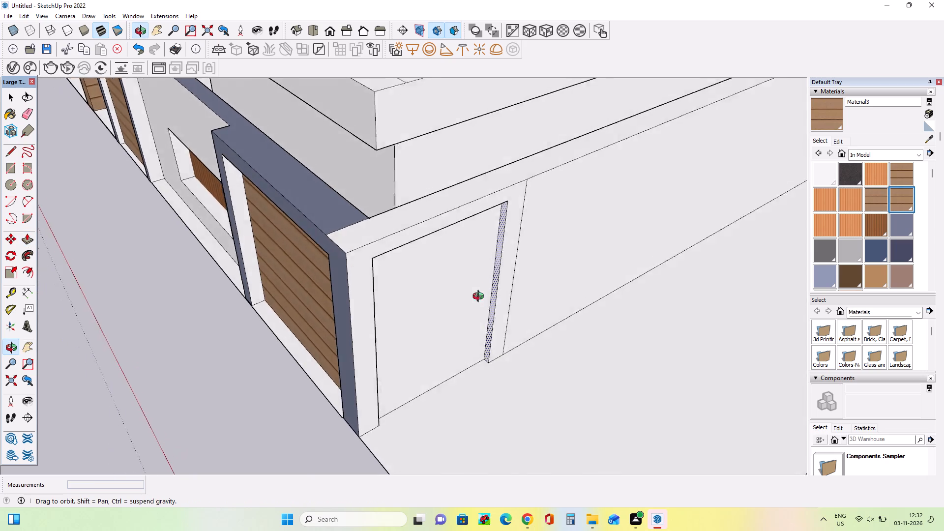
middle_drag(480, 297, 480, 281)
scroll(391, 260, up, 3)
middle_drag(394, 253, 415, 299)
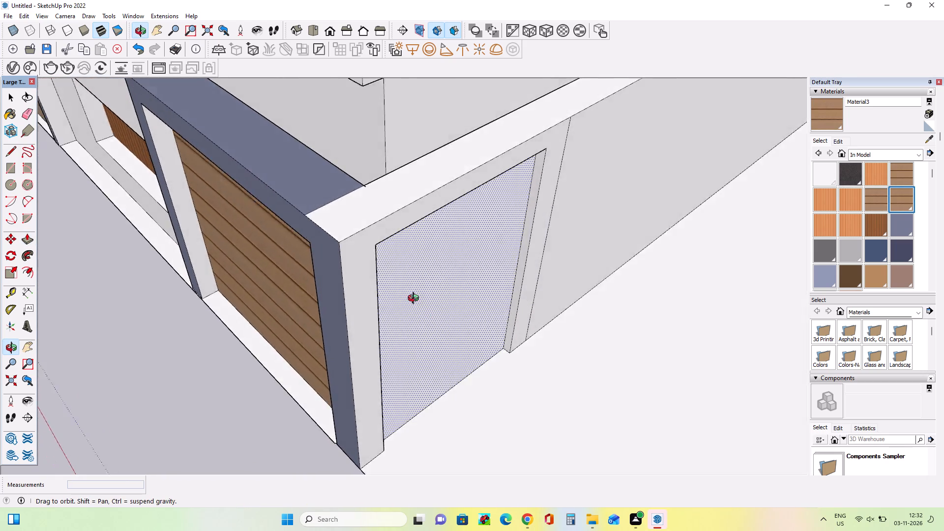
middle_drag(415, 299, 145, 312)
middle_drag(305, 314, 436, 291)
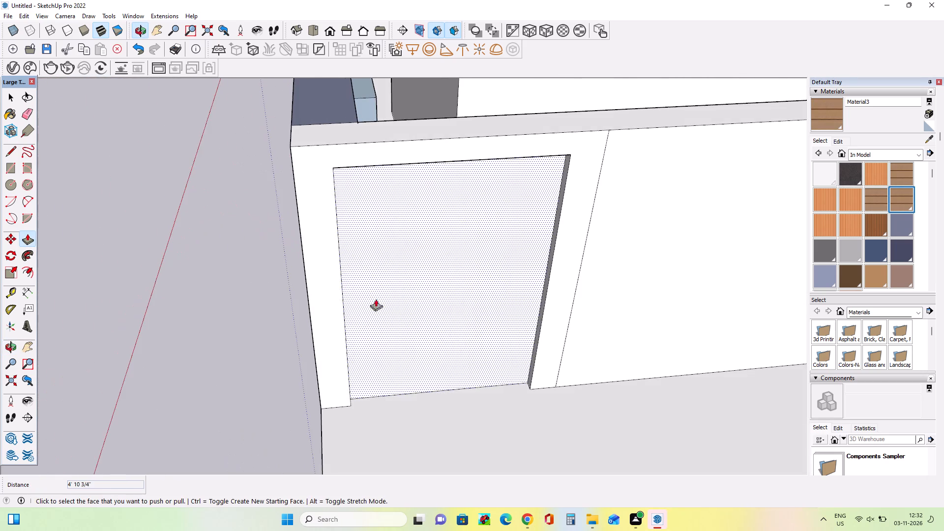
scroll(337, 303, down, 4)
middle_drag(337, 303, 491, 220)
middle_drag(503, 266, 461, 284)
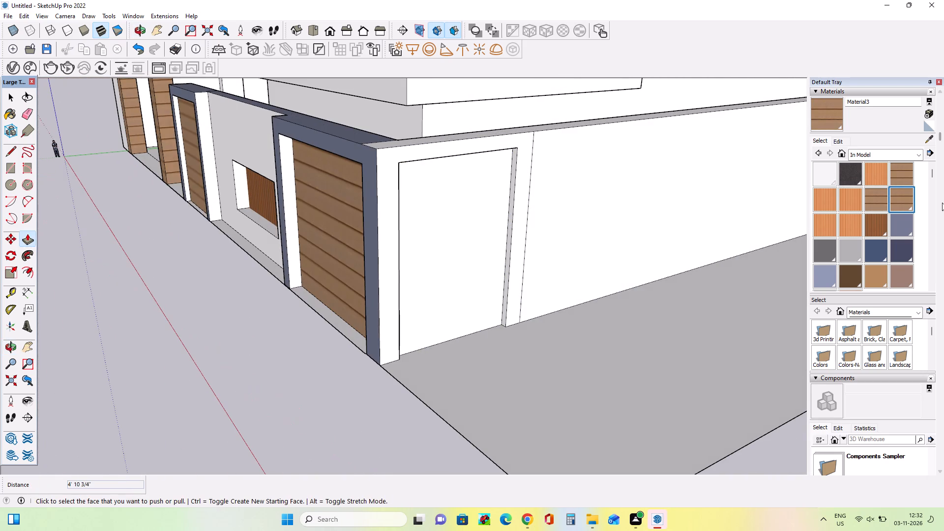
click(906, 199)
click(484, 239)
Paint the building's side facade behind the compound wall with the same wood plank material, Material3.
middle_drag(426, 291, 437, 307)
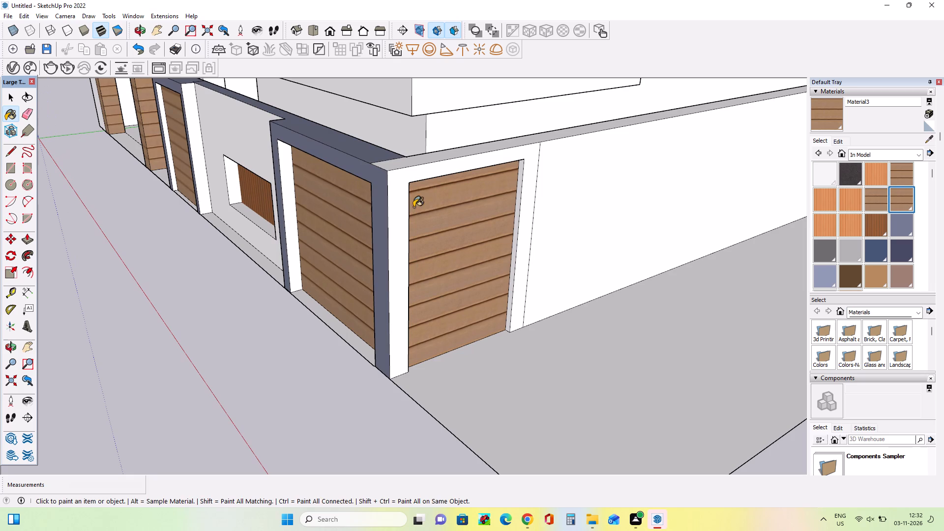
middle_drag(578, 261, 564, 290)
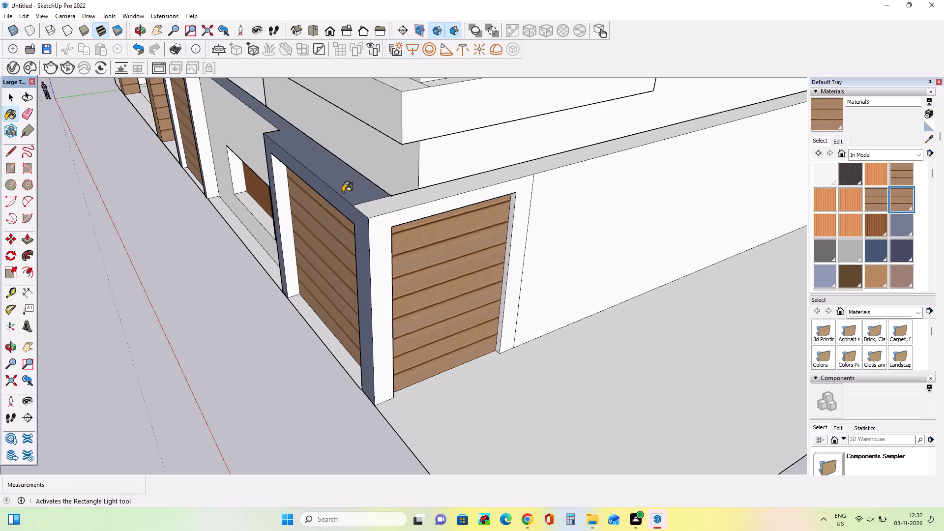
middle_drag(370, 209, 356, 177)
middle_drag(396, 198, 392, 224)
scroll(435, 214, up, 3)
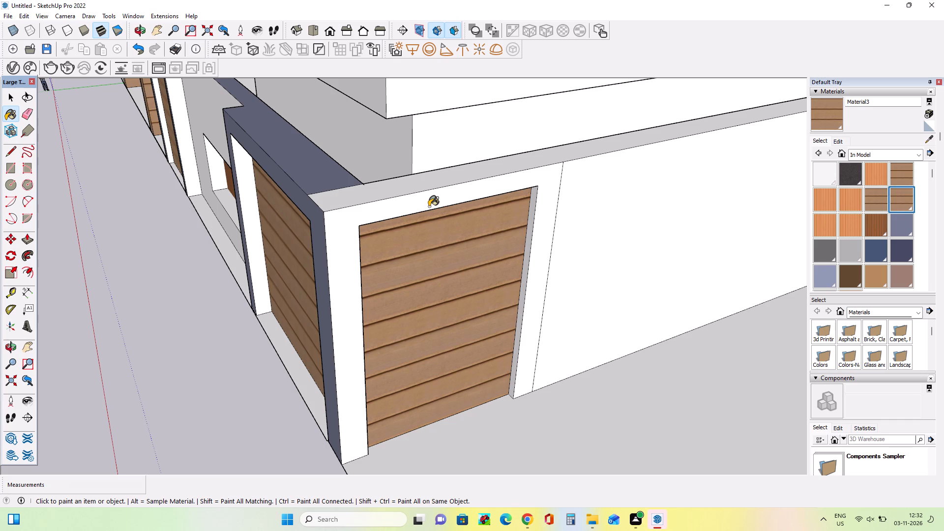
drag(221, 122, 658, 116)
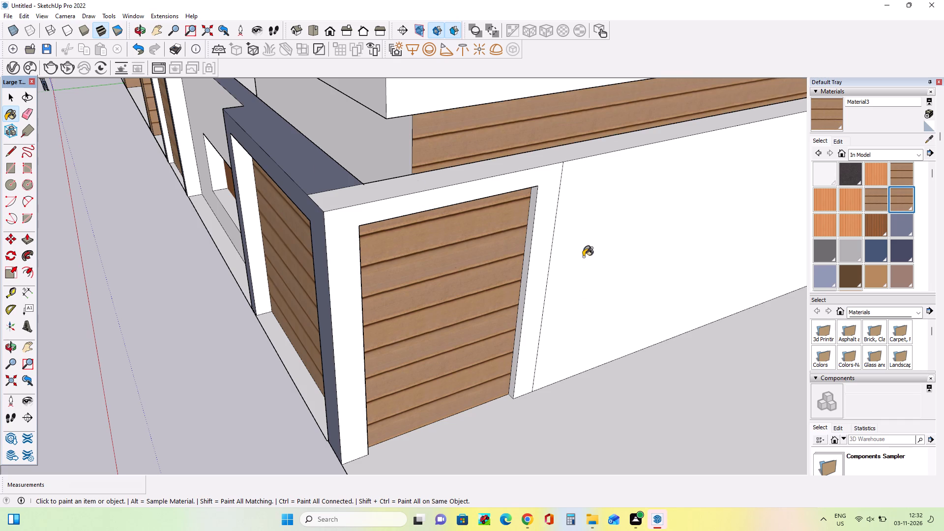
Paint the frame around the side wall's recessed wood panel with the blue-grey Material7.
click(903, 225)
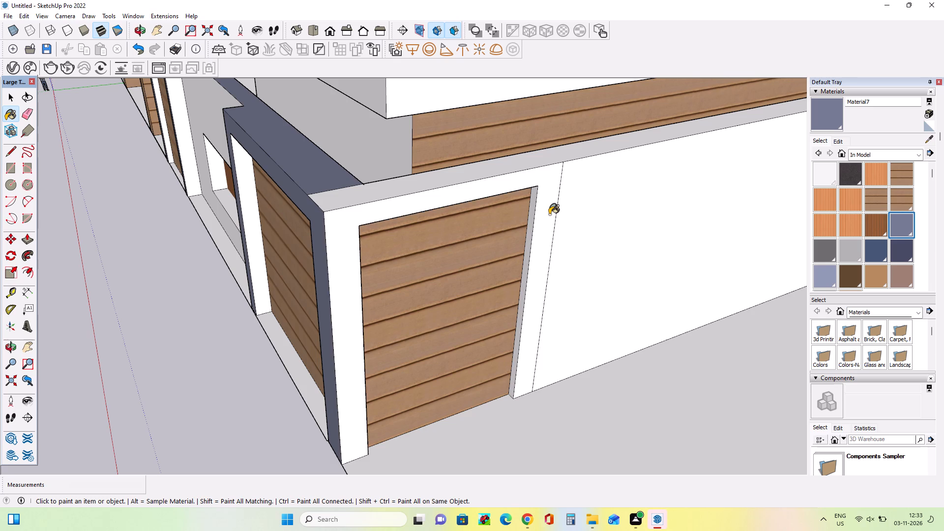
click(549, 214)
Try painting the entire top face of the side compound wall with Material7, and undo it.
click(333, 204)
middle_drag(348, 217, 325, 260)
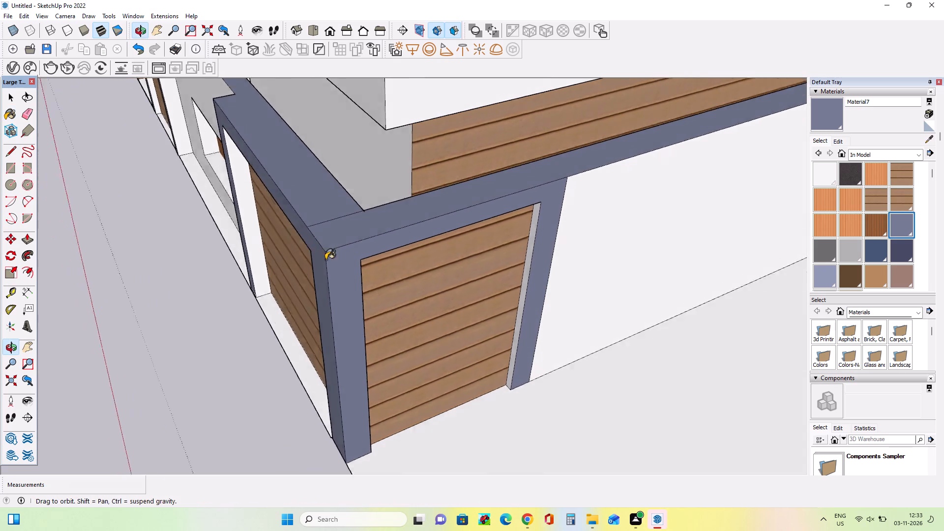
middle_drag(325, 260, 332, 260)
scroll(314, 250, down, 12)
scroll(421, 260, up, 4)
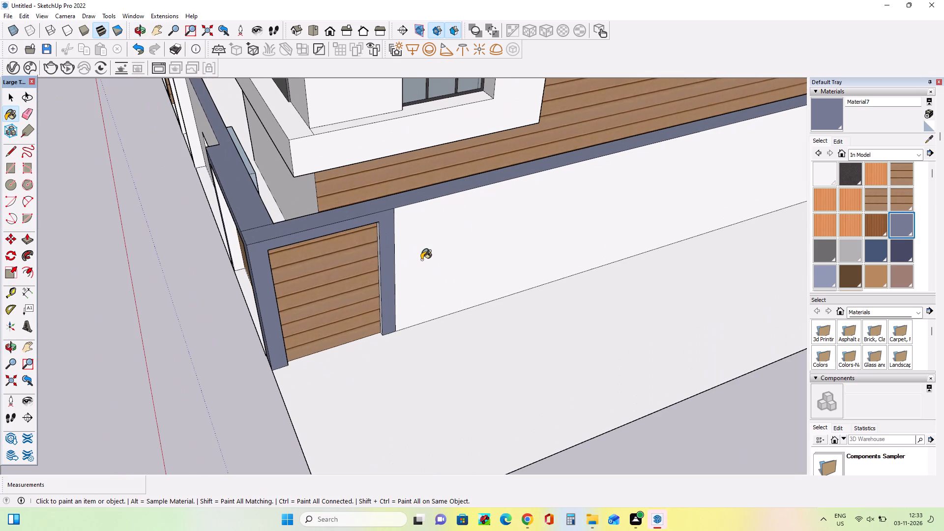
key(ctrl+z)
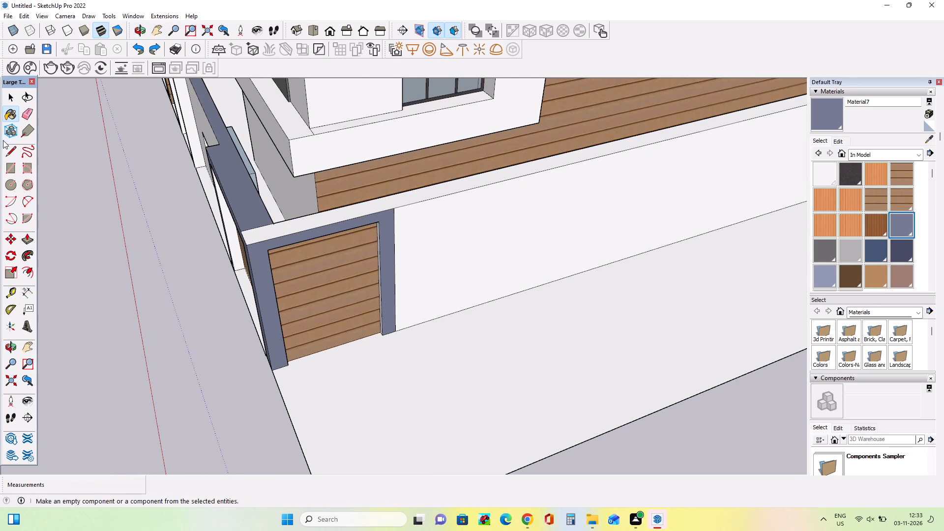
Draw a line about 4' 7/8" long across the side wall's top, from the frame's rear outer corner to the inner edge.
click(6, 148)
scroll(315, 236, up, 3)
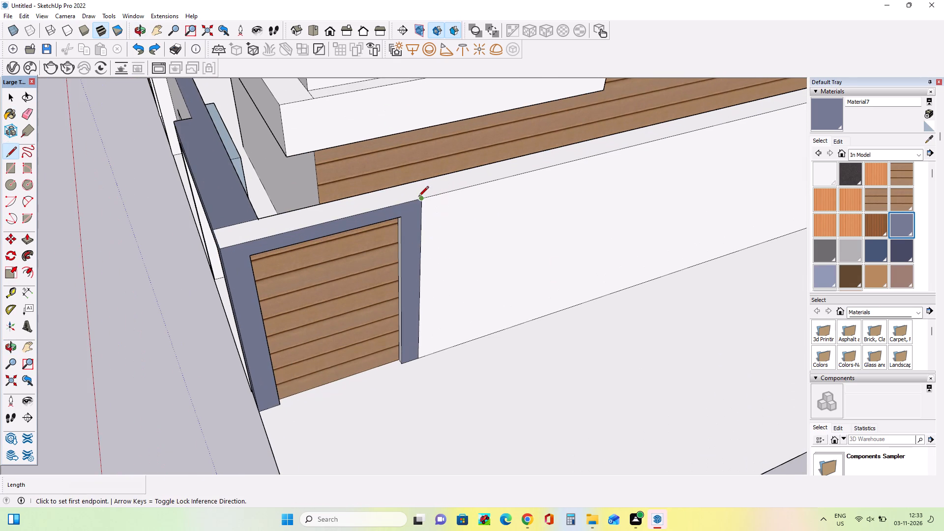
click(419, 201)
click(409, 185)
middle_drag(430, 246, 441, 277)
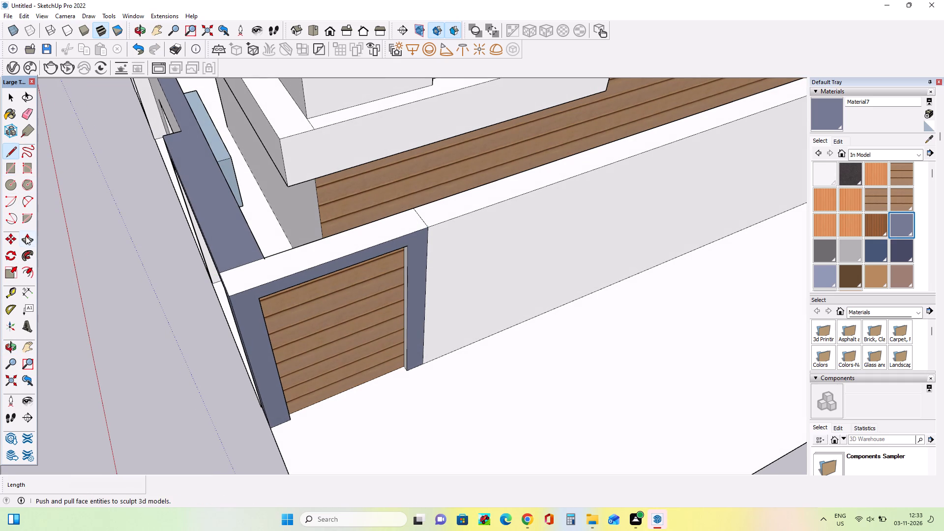
Paint the section of the side wall's top above the corner frame with Material7.
click(902, 222)
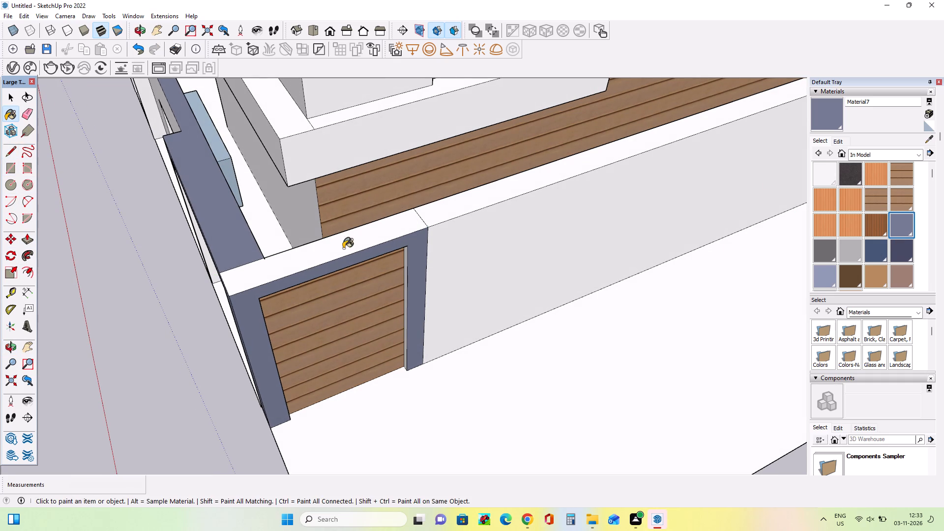
click(353, 236)
middle_drag(280, 288, 303, 258)
drag(0, 116, 12, 106)
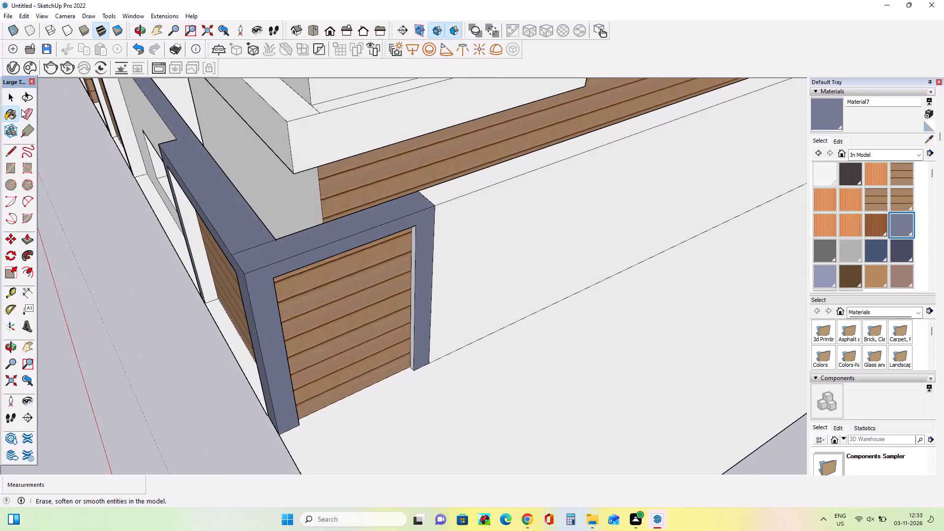
Erase the edge separating the front and side wall tops at the corner to merge them into one face.
click(26, 112)
scroll(267, 225, up, 3)
drag(265, 245, 268, 259)
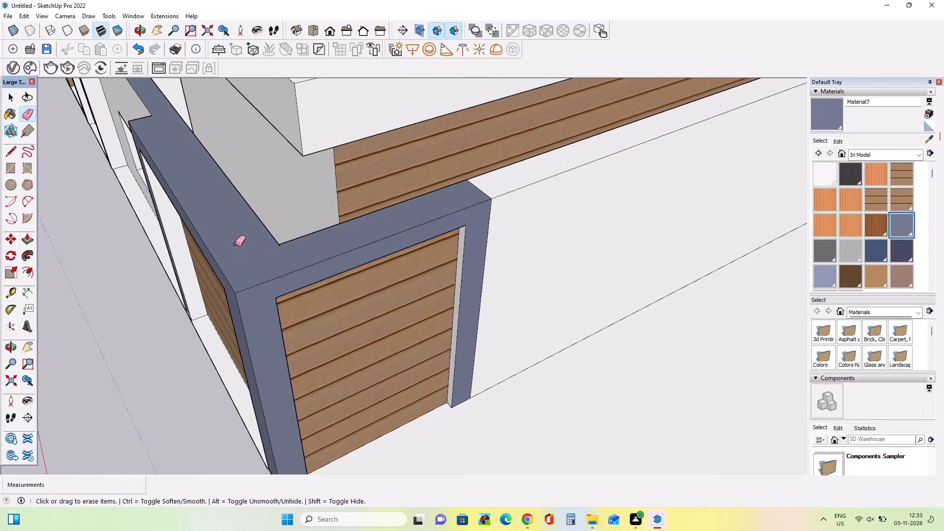
scroll(235, 244, down, 11)
middle_drag(354, 285, 326, 266)
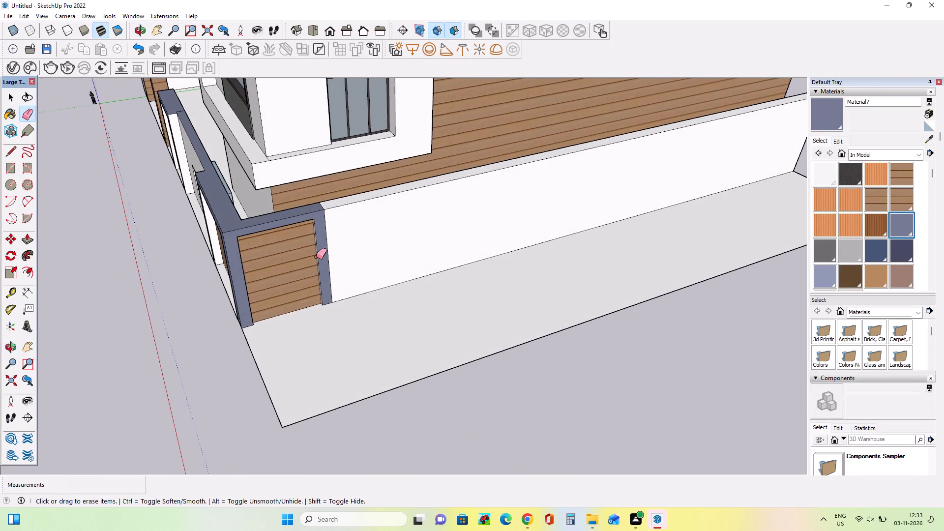
Erase the outer bottom edge of the side compound wall behind the corner frame.
drag(349, 286, 322, 425)
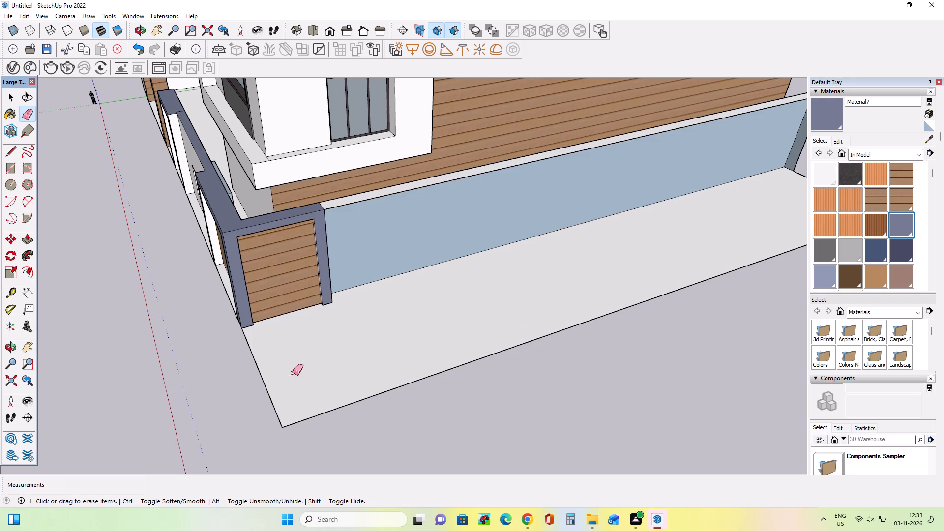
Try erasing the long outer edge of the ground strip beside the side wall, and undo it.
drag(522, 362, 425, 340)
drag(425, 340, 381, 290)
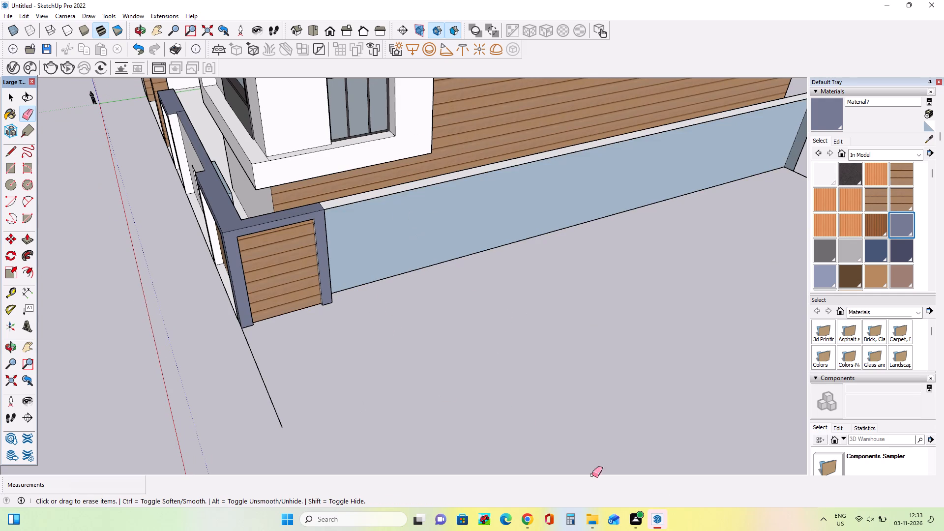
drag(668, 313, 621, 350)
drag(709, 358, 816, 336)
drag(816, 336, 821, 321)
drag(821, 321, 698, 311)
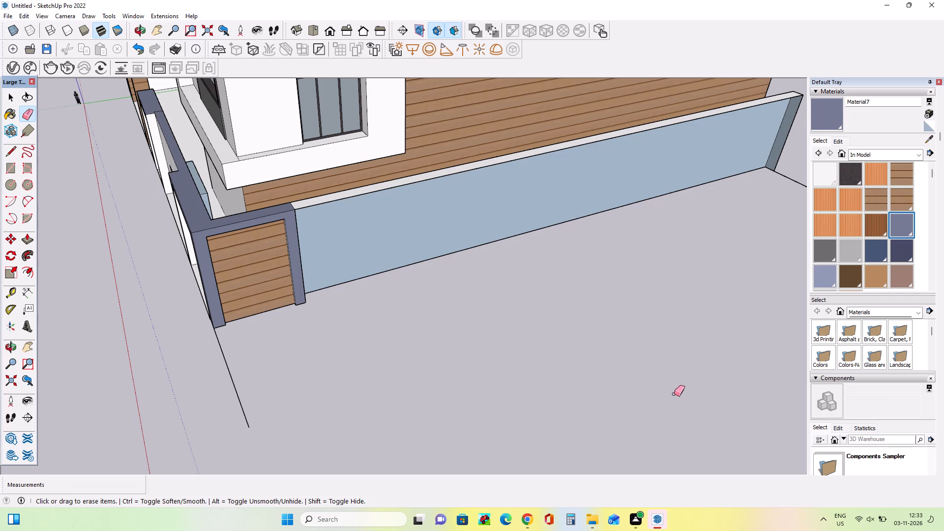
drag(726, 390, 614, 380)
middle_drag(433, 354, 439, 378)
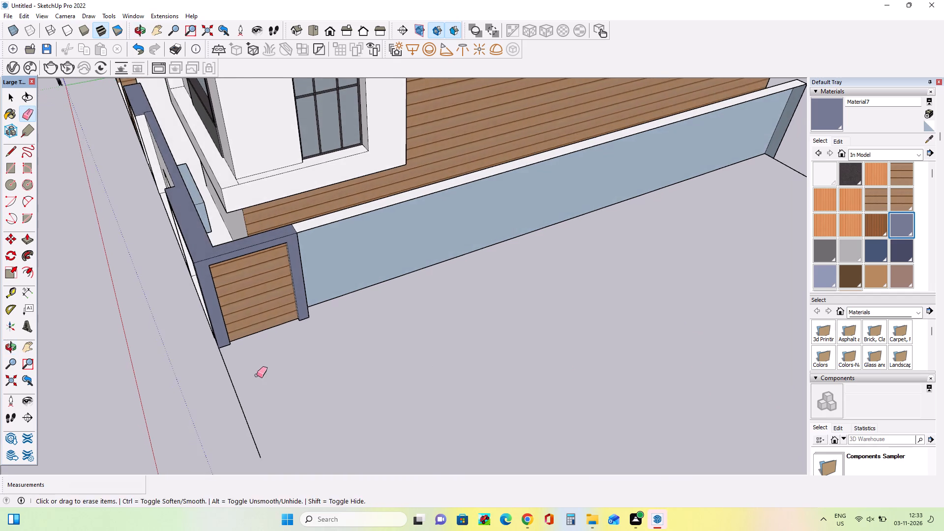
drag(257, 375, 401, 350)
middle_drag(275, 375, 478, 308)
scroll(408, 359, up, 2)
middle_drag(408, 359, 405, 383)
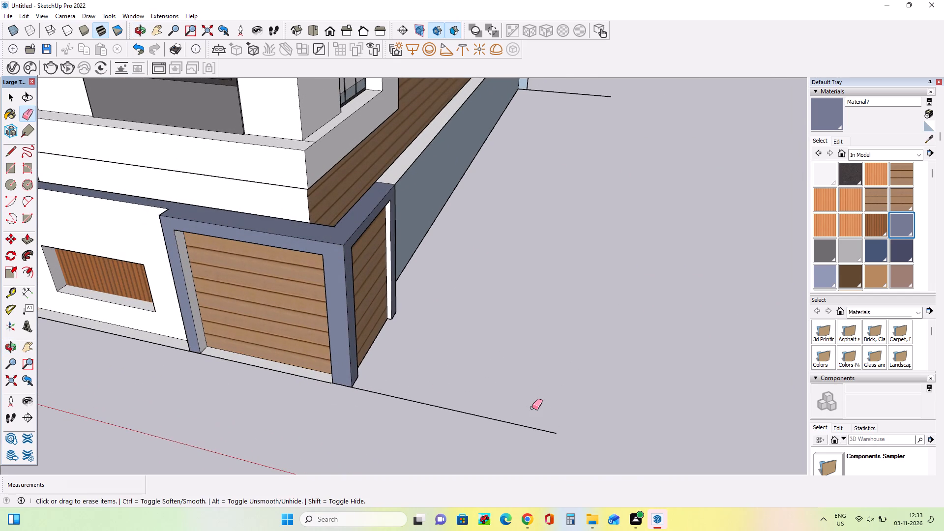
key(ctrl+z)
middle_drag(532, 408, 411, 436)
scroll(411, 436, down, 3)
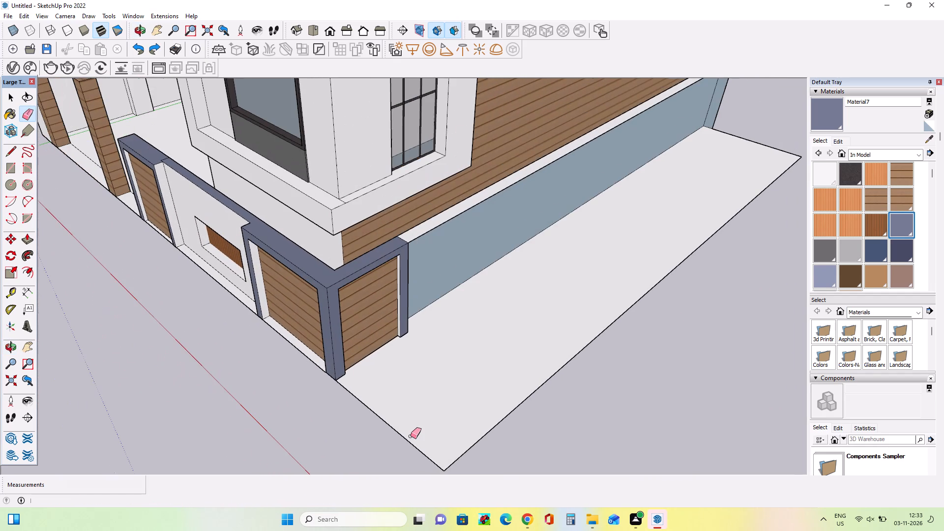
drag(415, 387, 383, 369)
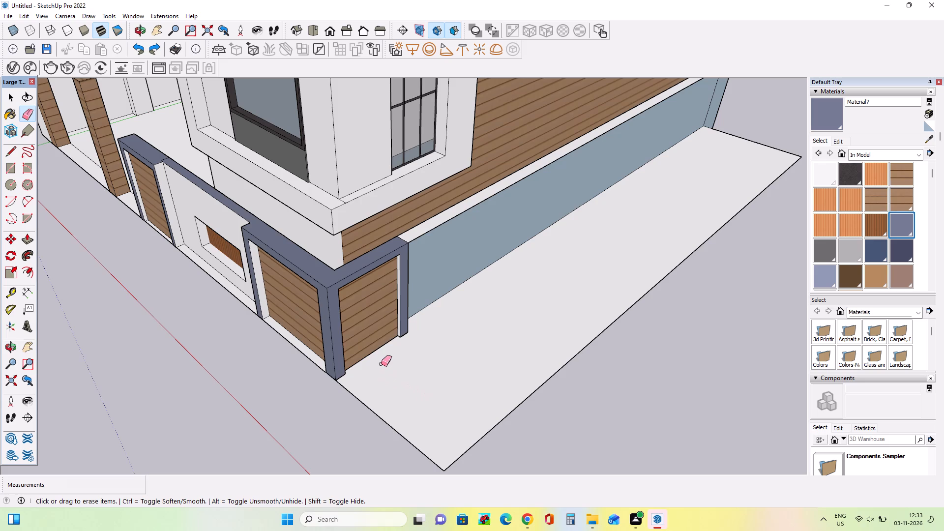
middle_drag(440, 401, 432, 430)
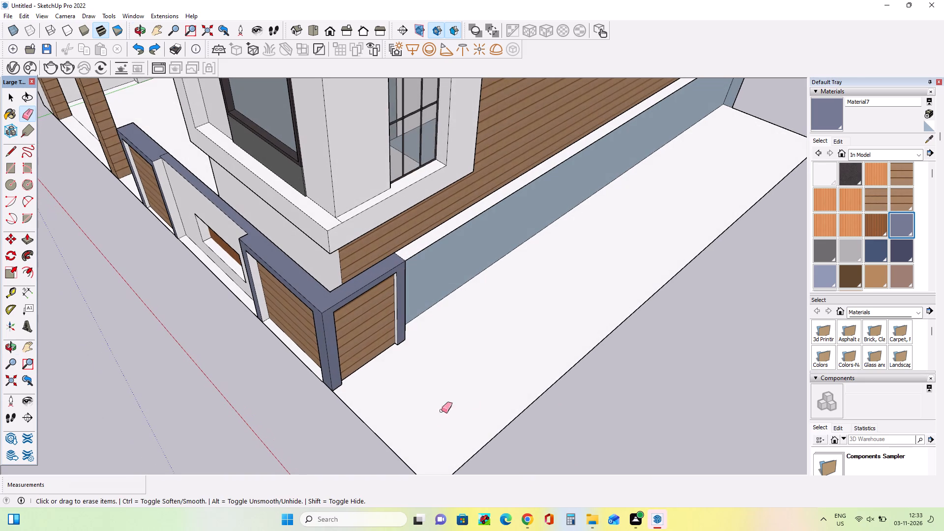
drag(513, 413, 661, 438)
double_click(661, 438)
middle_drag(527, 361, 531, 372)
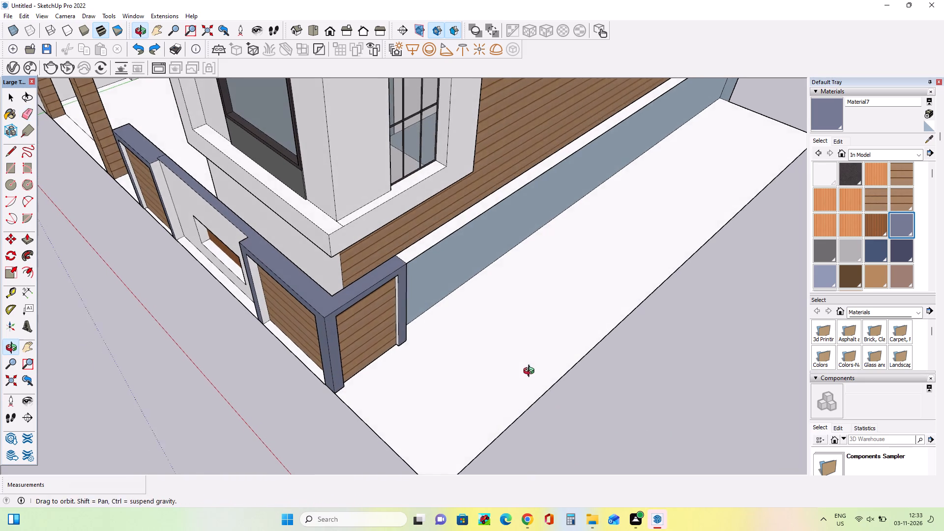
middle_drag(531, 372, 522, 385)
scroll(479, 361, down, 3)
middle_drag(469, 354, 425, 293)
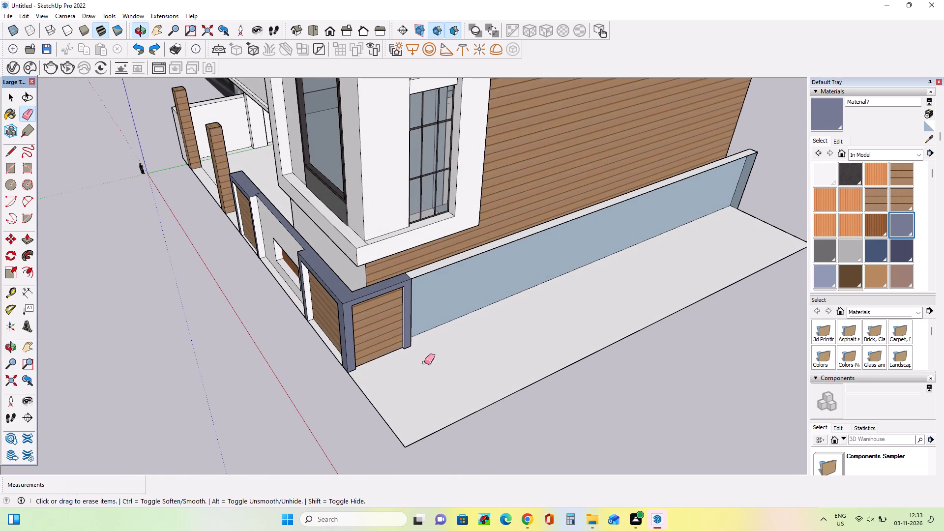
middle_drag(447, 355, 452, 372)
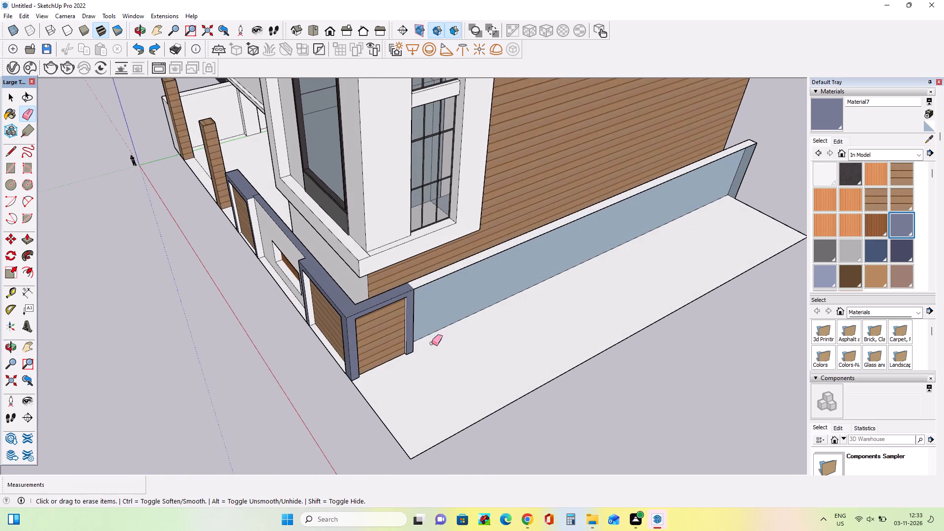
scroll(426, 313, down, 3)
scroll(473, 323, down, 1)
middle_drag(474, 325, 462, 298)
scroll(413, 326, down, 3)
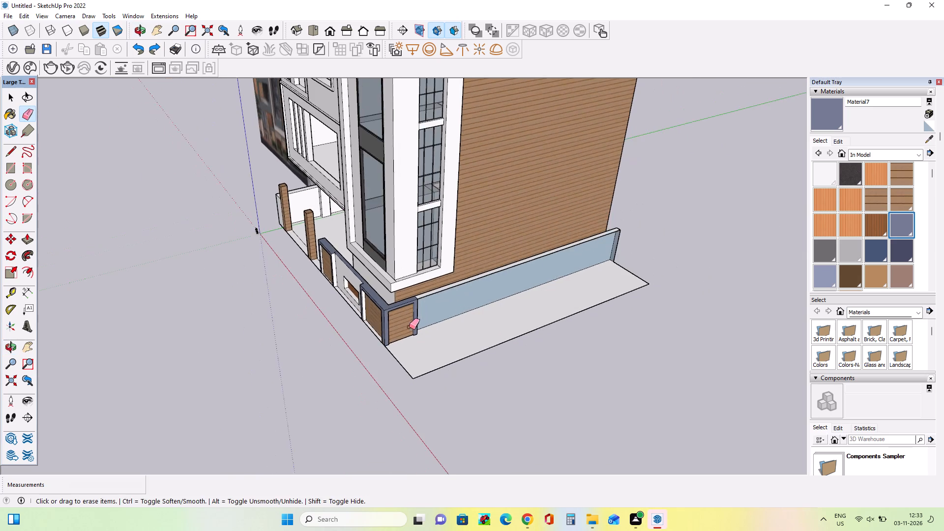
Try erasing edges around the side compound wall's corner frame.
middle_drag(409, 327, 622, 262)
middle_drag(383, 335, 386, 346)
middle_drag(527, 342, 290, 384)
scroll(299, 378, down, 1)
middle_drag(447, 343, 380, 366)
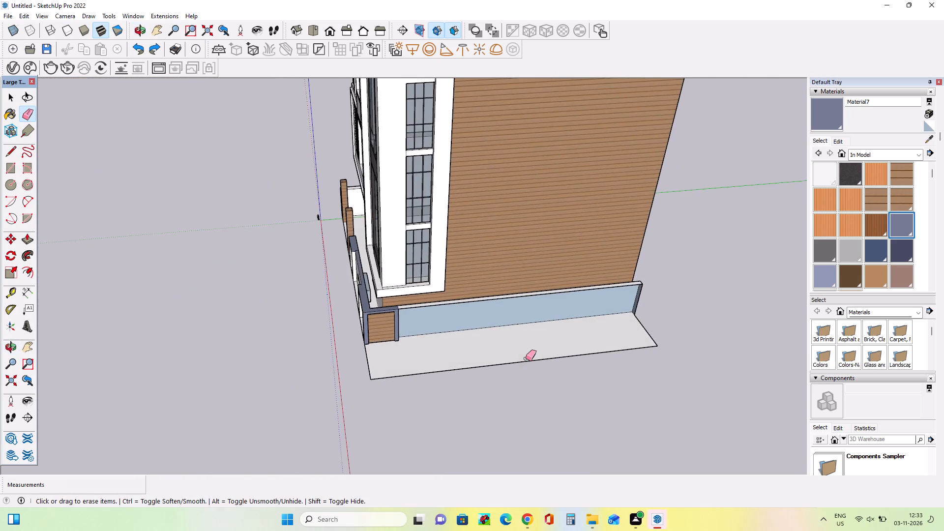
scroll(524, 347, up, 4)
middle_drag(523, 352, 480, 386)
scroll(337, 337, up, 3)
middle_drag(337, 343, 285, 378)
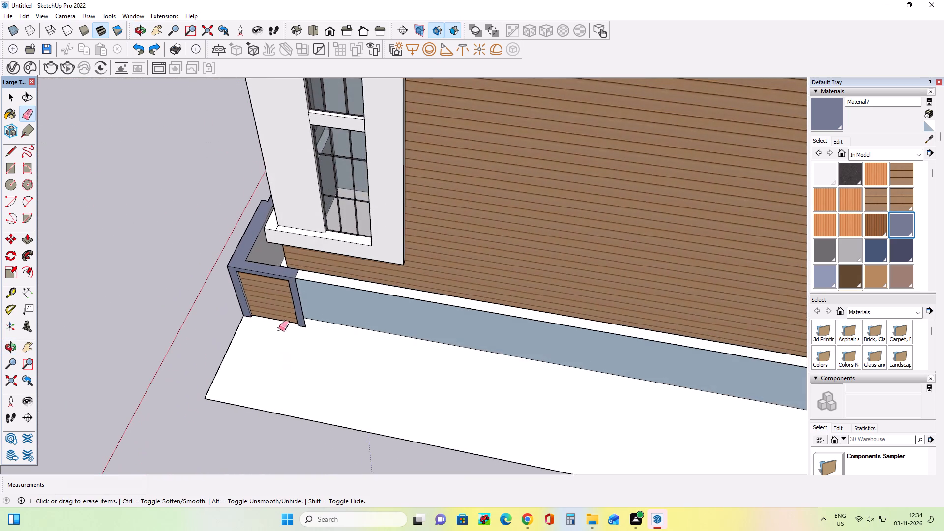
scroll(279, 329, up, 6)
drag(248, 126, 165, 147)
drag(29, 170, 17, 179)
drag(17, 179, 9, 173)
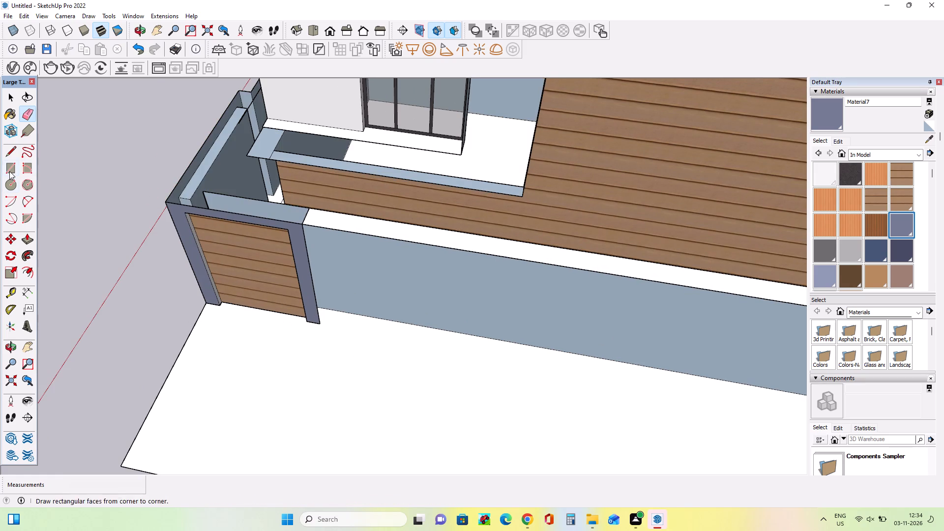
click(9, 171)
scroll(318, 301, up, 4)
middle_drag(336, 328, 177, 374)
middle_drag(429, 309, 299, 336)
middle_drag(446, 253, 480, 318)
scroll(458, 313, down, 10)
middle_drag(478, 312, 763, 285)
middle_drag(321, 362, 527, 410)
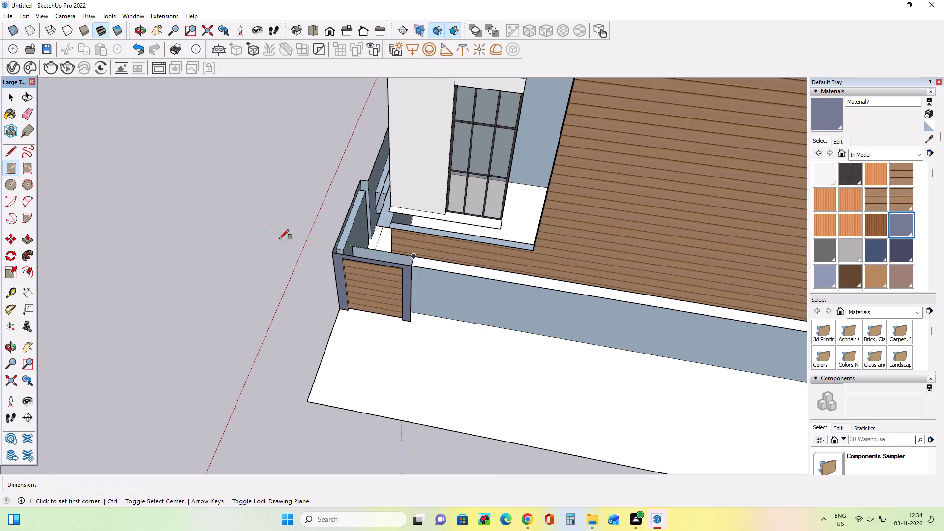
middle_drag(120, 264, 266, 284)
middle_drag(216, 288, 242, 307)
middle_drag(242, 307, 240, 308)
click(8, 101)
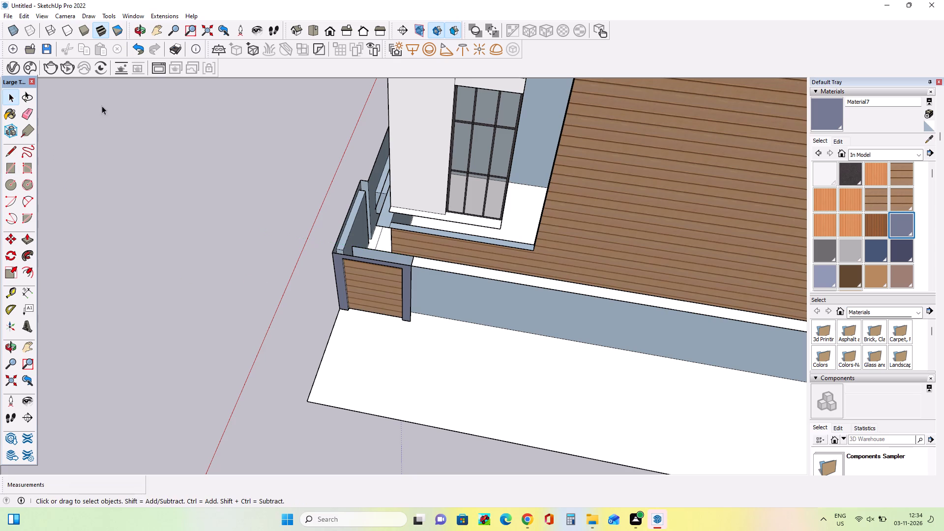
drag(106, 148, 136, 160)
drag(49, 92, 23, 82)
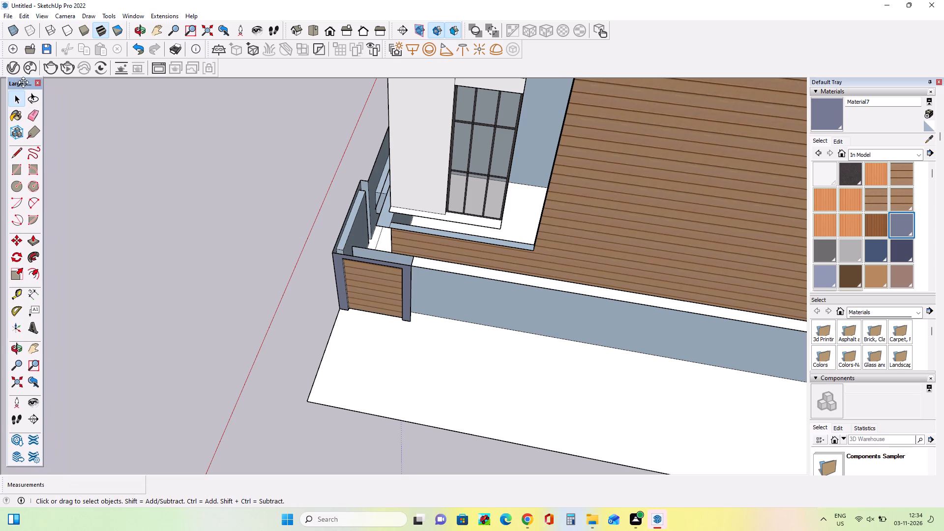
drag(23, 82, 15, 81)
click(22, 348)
Undo the recent erasures and the painting of the side compound wall's frame and panel and the building's wood-clad side wall.
middle_drag(225, 225, 271, 245)
scroll(119, 249, down, 4)
middle_drag(205, 262, 479, 180)
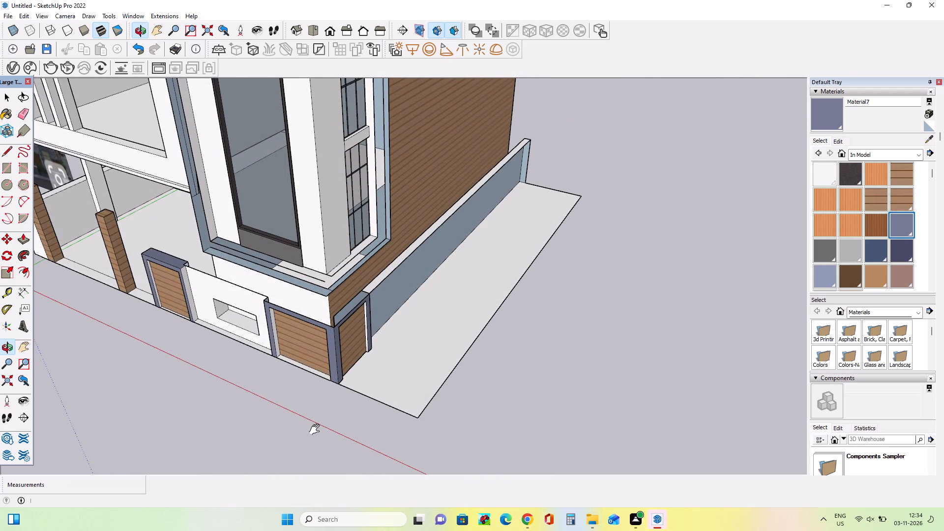
key(ctrl+z)
key(ctrl+z)
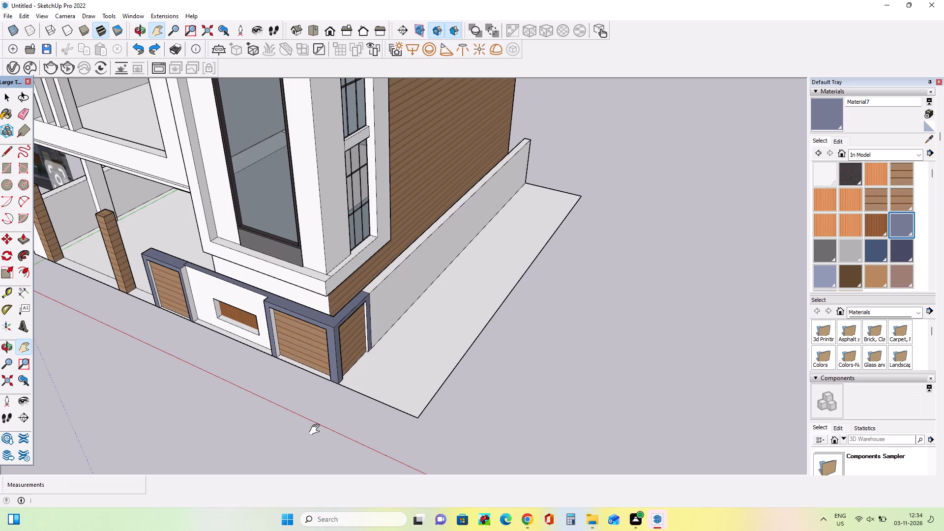
key(ctrl+z)
key(ctrl+z)
key(ctrl+z)
key(ctrl+z)
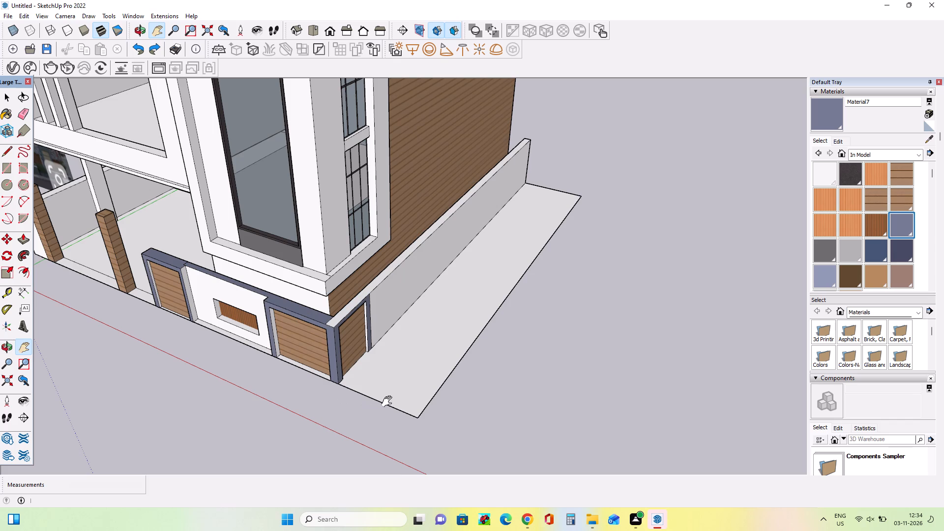
key(ctrl+z)
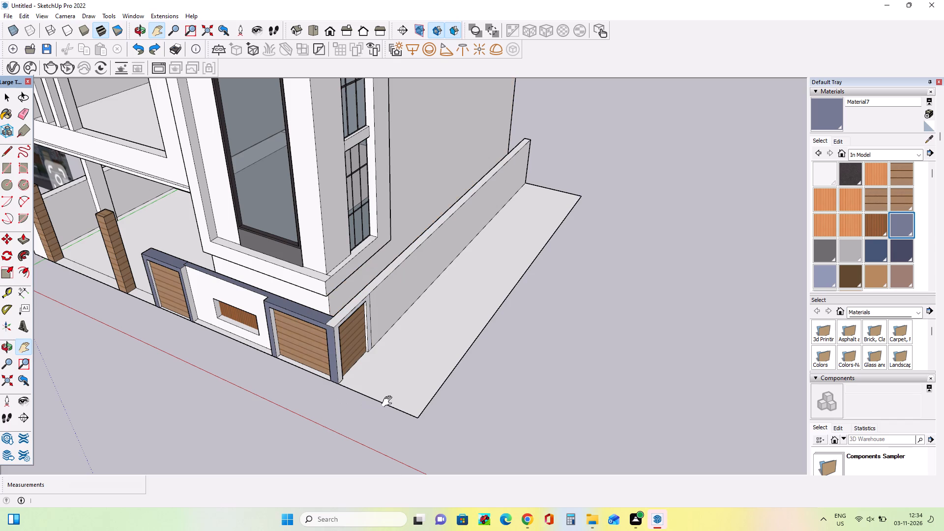
key(ctrl+z)
Paint the recessed panel in the side compound wall's corner frame with the wood-plank Material3.
middle_drag(390, 393, 350, 244)
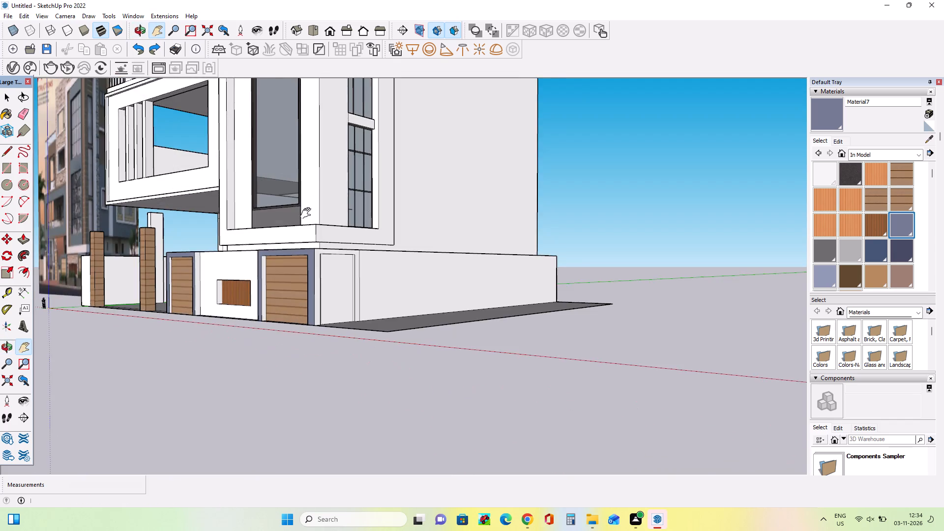
scroll(243, 209, up, 3)
middle_drag(263, 218, 273, 237)
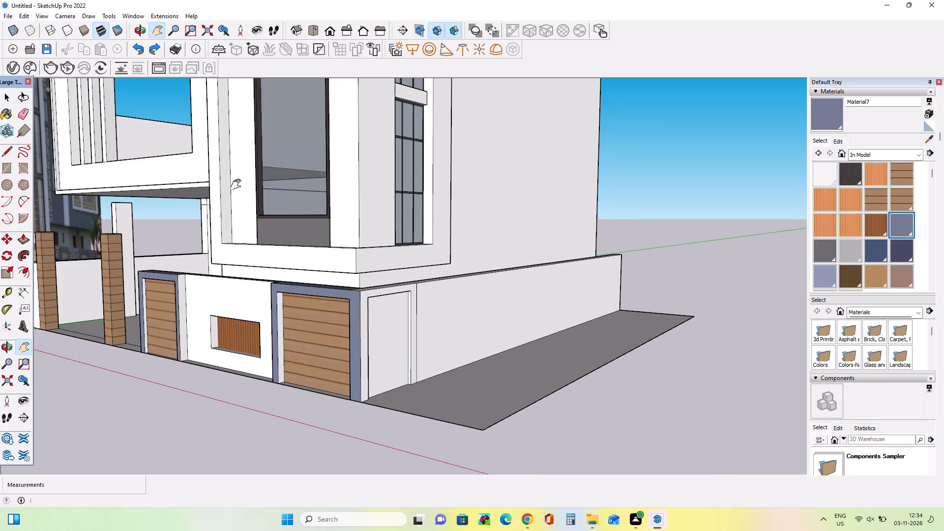
middle_drag(466, 341, 466, 374)
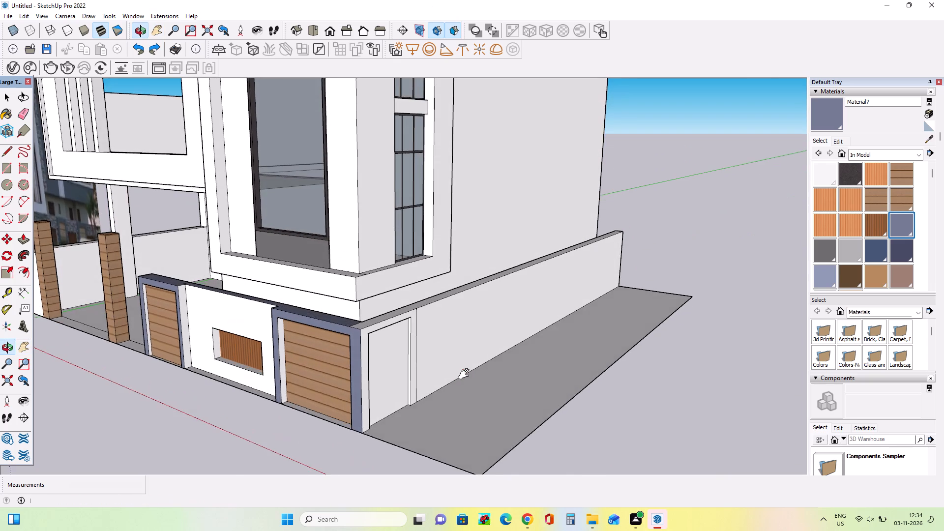
scroll(411, 374, up, 3)
middle_drag(411, 375, 289, 413)
scroll(282, 381, up, 4)
middle_drag(282, 380, 144, 409)
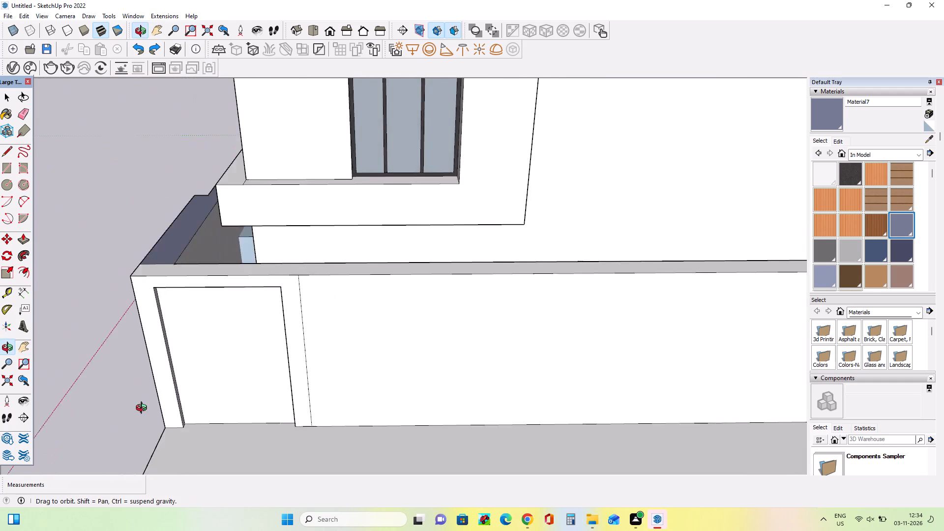
middle_drag(144, 409, 129, 409)
middle_drag(224, 378, 255, 343)
scroll(218, 346, down, 9)
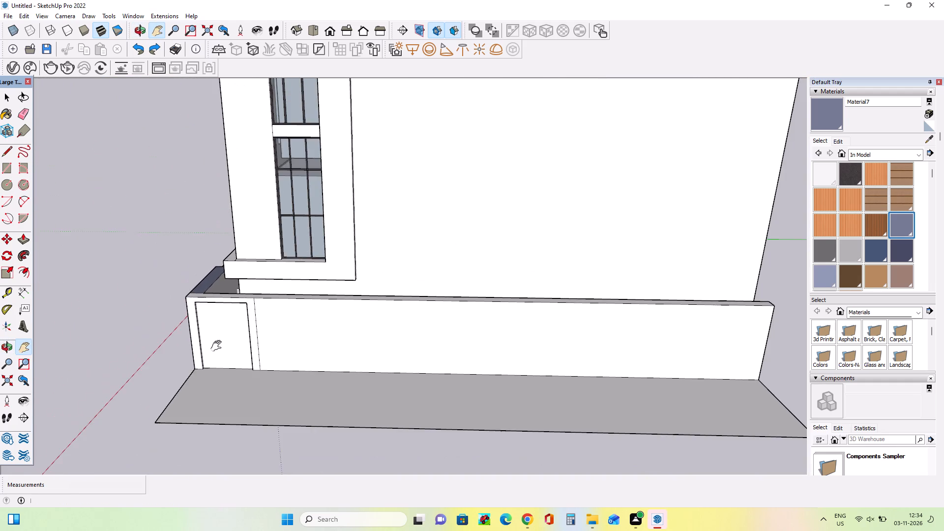
middle_drag(218, 346, 262, 379)
scroll(248, 342, up, 5)
middle_drag(259, 366, 246, 315)
scroll(244, 314, up, 2)
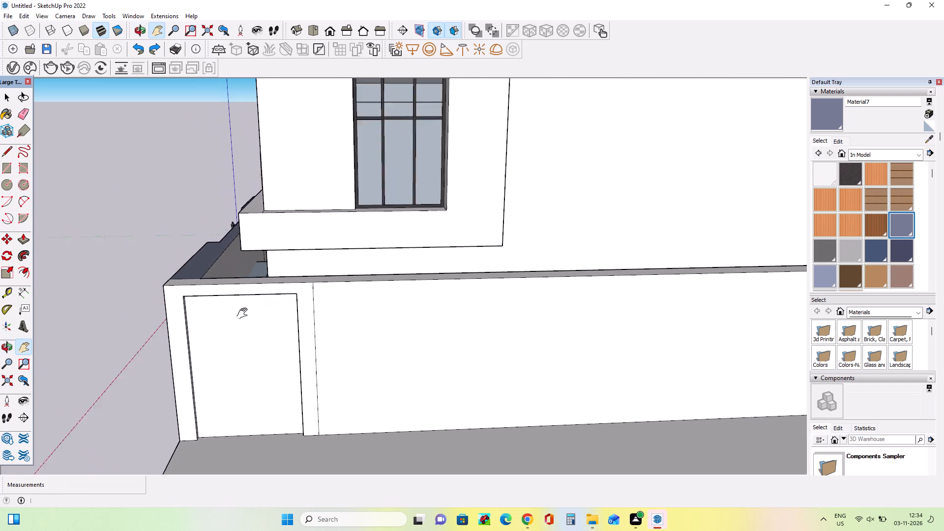
scroll(244, 314, up, 2)
middle_drag(294, 332, 222, 332)
scroll(189, 331, down, 5)
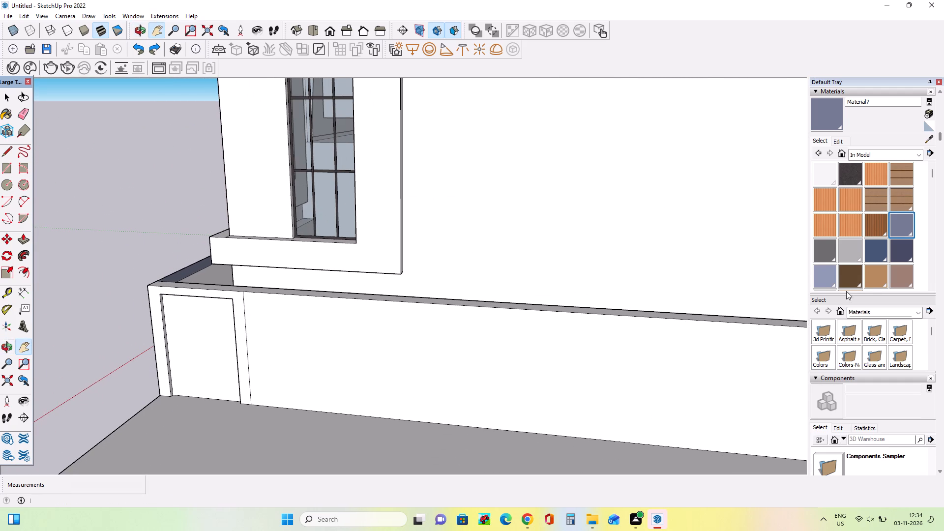
click(903, 197)
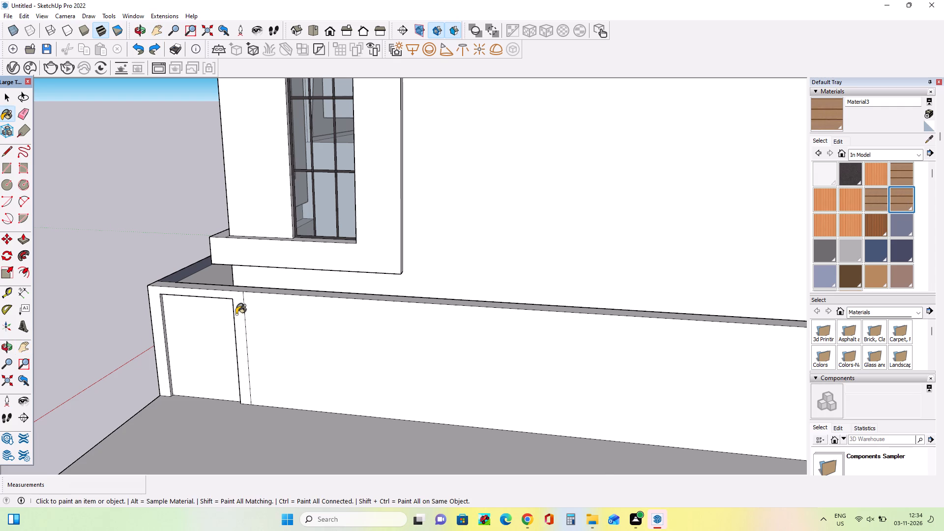
scroll(236, 316, up, 4)
click(213, 328)
Paint the front of the side wall's corner frame and both inner side faces of its recess with Material7.
middle_drag(243, 354, 450, 303)
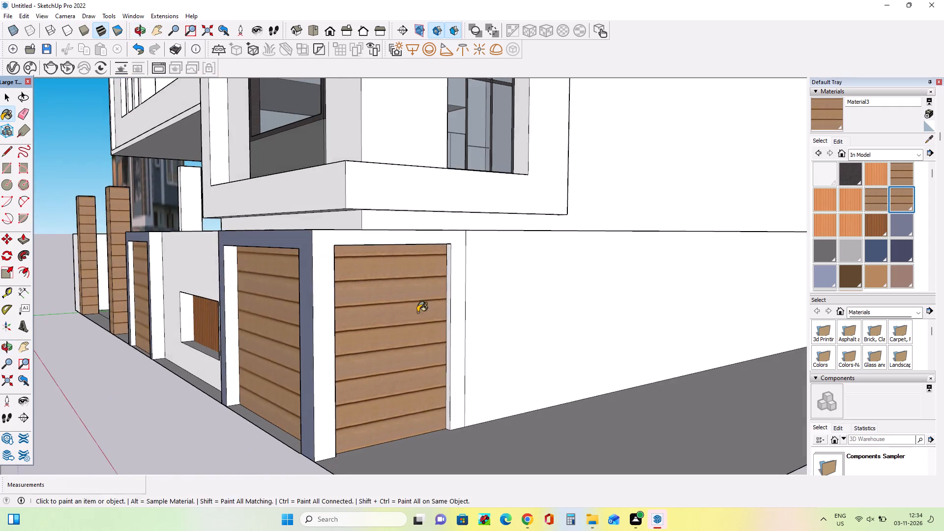
middle_drag(413, 345, 410, 366)
click(905, 229)
scroll(263, 343, up, 3)
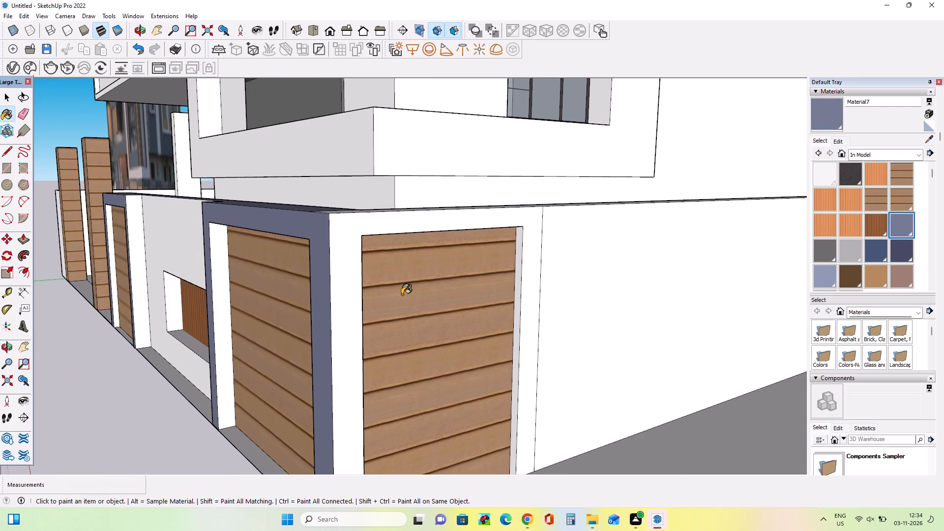
click(352, 299)
scroll(243, 307, down, 7)
middle_drag(493, 357, 530, 388)
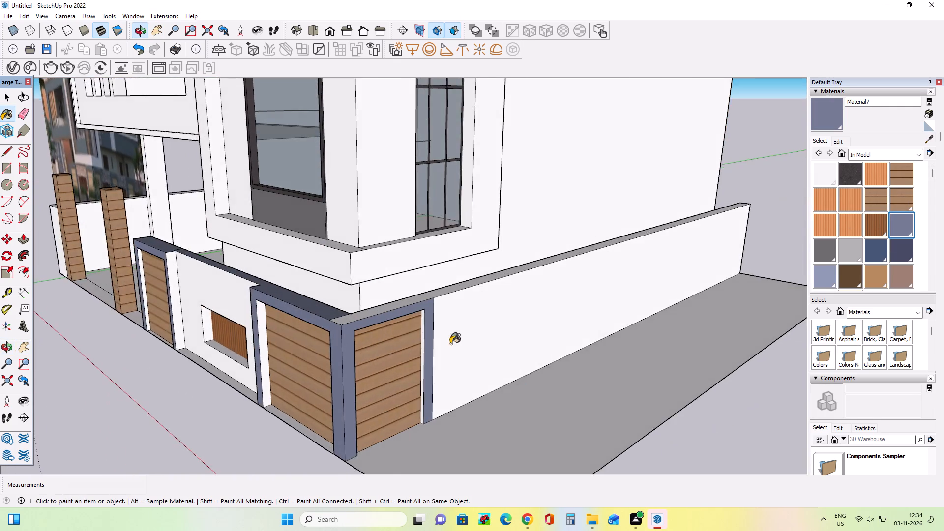
scroll(430, 342, up, 8)
click(422, 364)
scroll(333, 284, down, 8)
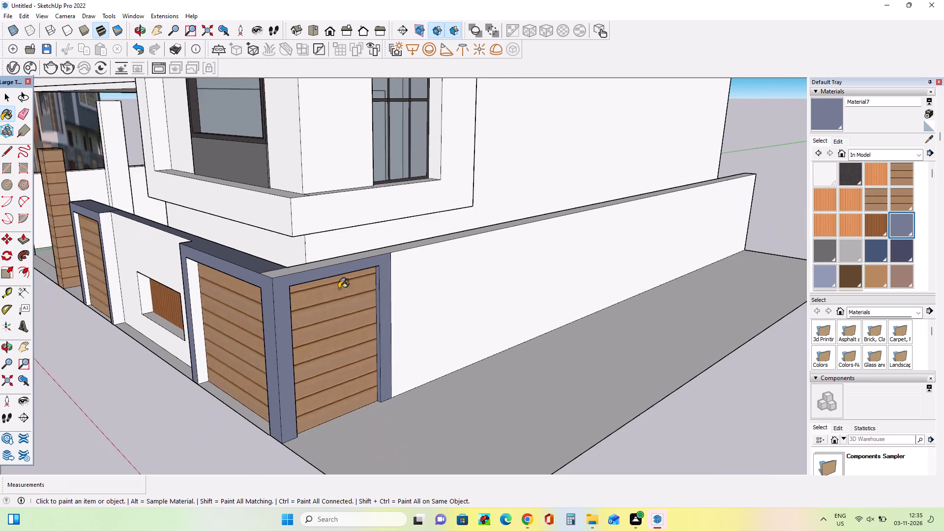
middle_drag(496, 356, 153, 361)
scroll(66, 290, up, 8)
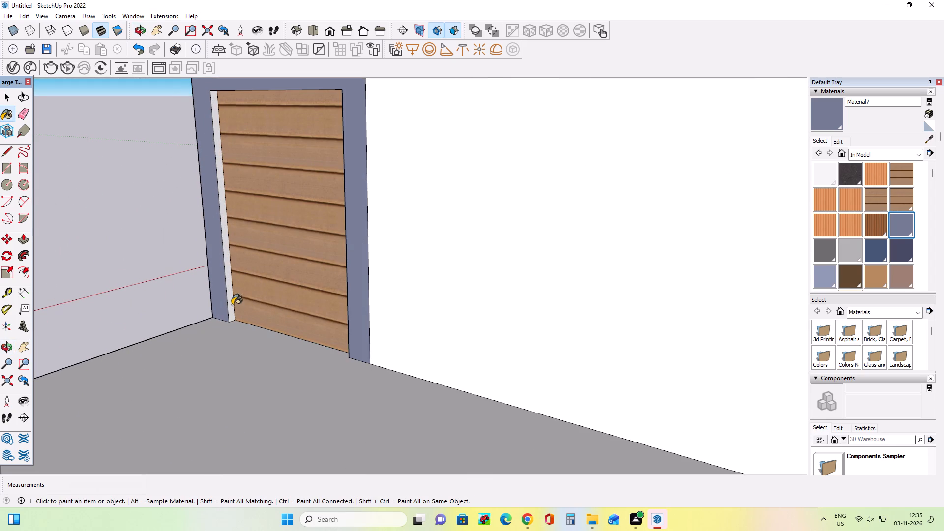
click(232, 305)
Draw a line across the side compound wall's top at the rear edge of the corner frame.
middle_drag(144, 342, 285, 391)
scroll(290, 392, down, 13)
middle_drag(255, 391, 329, 393)
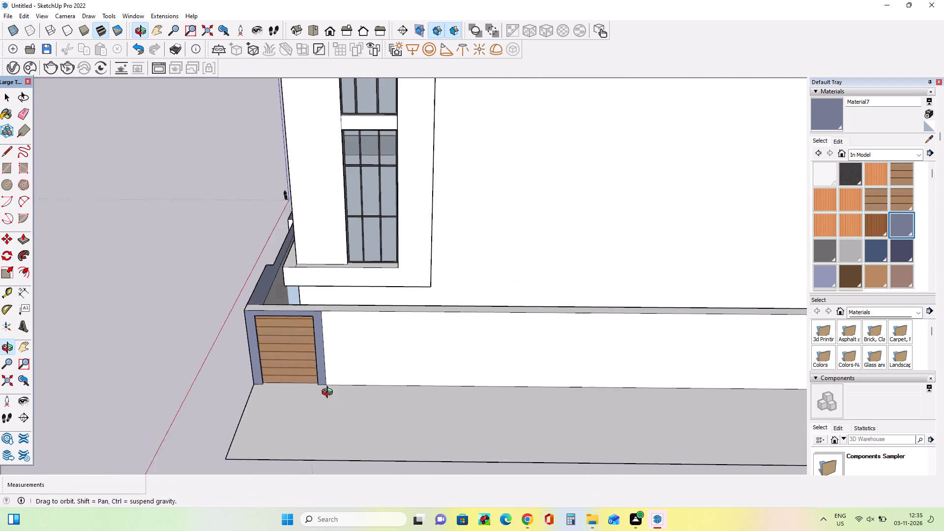
middle_drag(329, 393, 423, 389)
scroll(414, 333, up, 6)
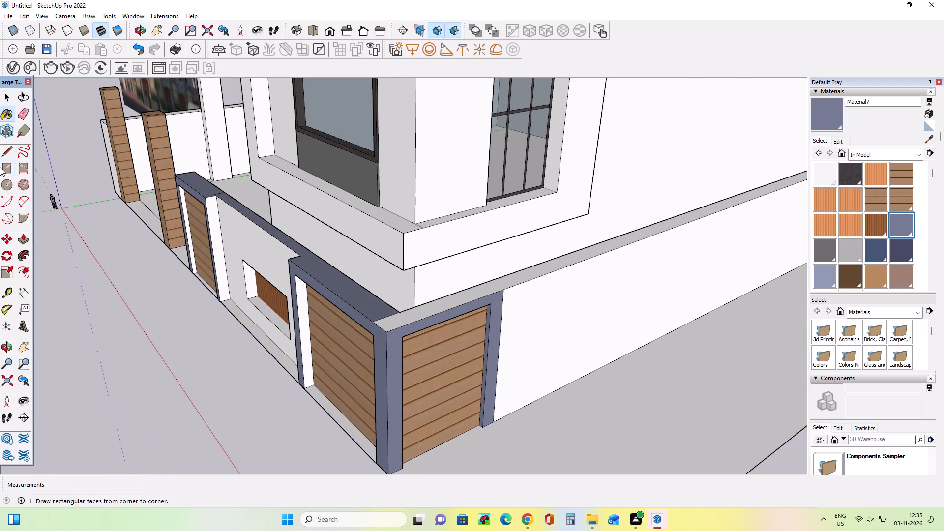
click(5, 154)
click(504, 291)
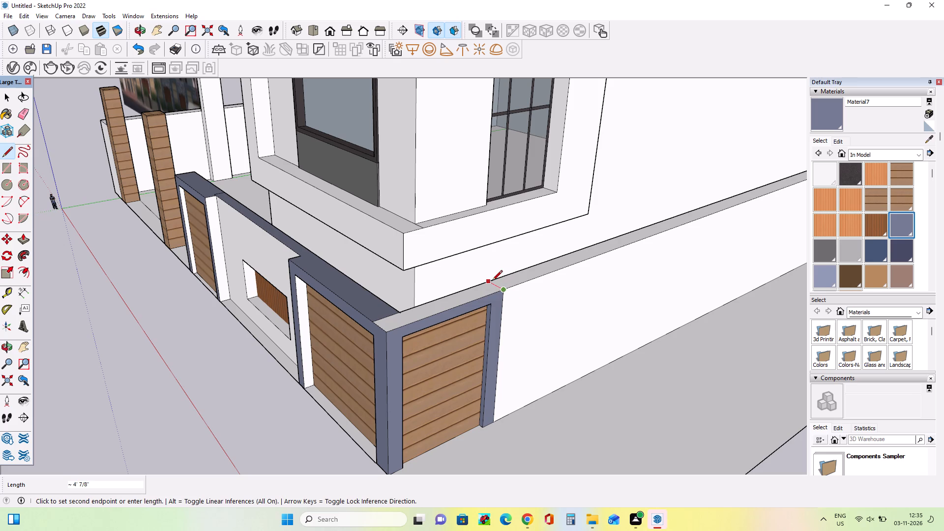
click(492, 280)
Paint the section of the side wall's top above the corner frame with Material7.
middle_drag(498, 345, 529, 396)
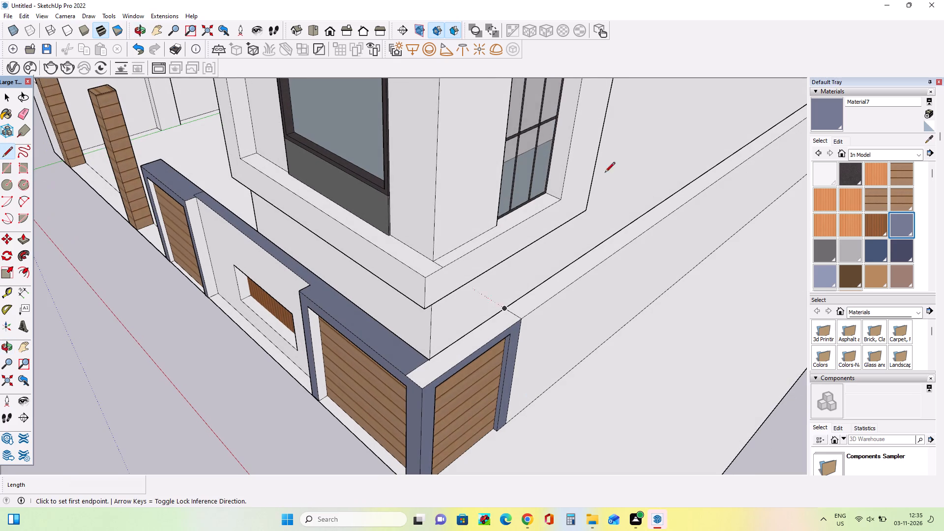
click(894, 220)
scroll(449, 363, up, 3)
click(445, 353)
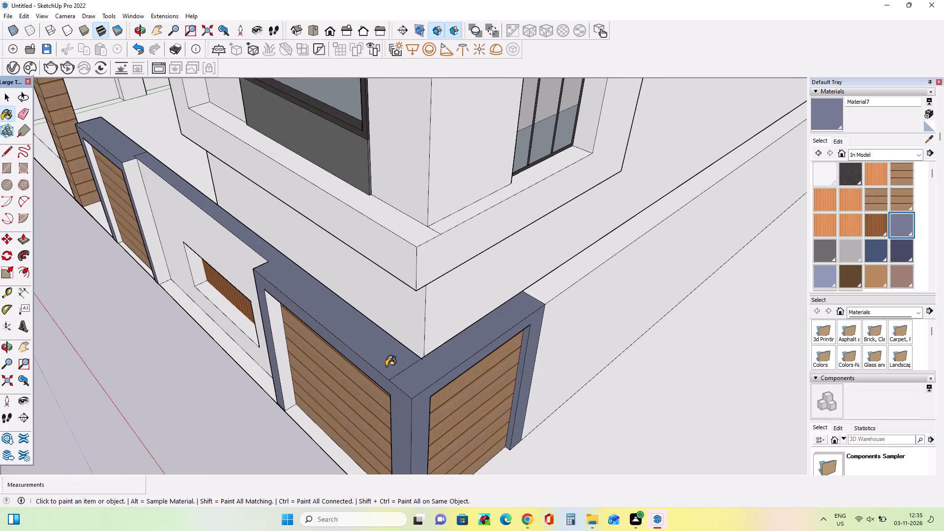
Erase the edge separating the front and side wall tops at the corner.
middle_drag(394, 386, 406, 408)
click(23, 114)
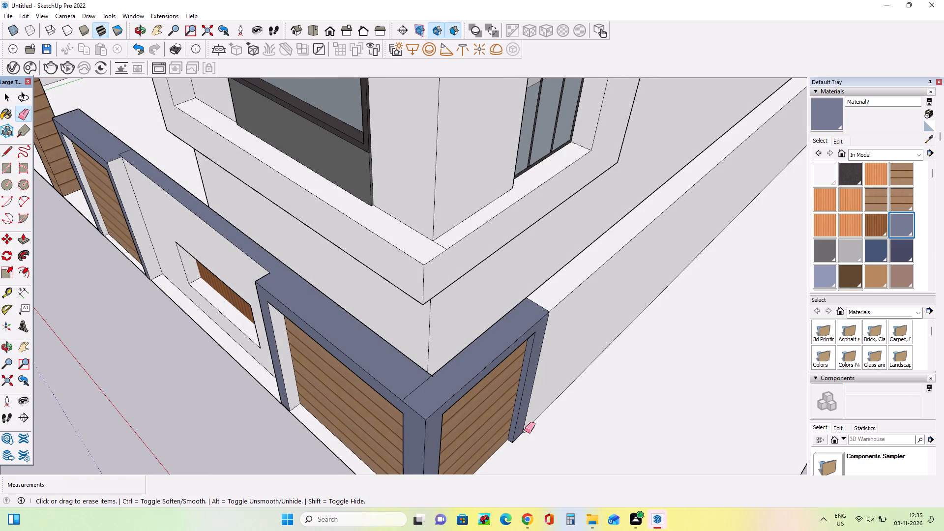
scroll(527, 435, up, 3)
drag(370, 367, 376, 374)
Examine the painted corner frames and the side compound wall from several angles.
scroll(328, 341, down, 11)
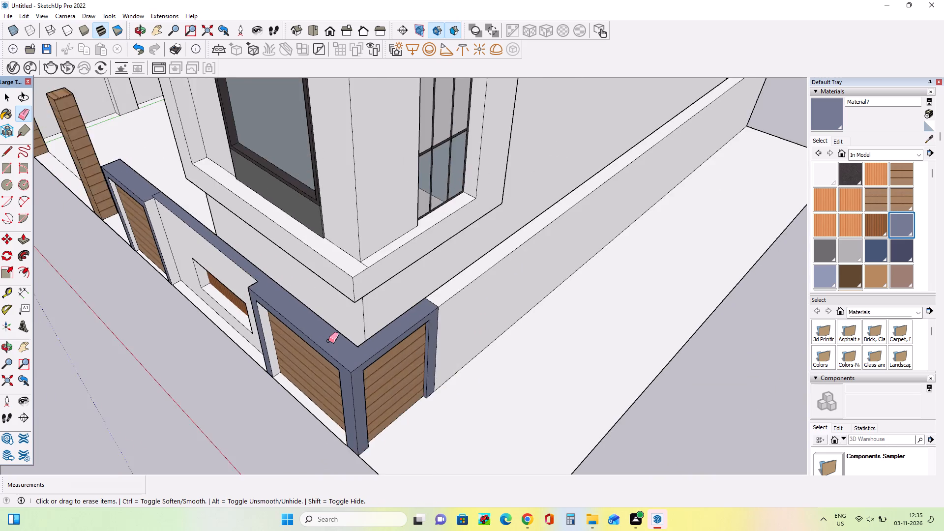
scroll(328, 341, down, 9)
middle_drag(365, 406, 401, 262)
scroll(393, 279, up, 4)
middle_drag(404, 312, 411, 322)
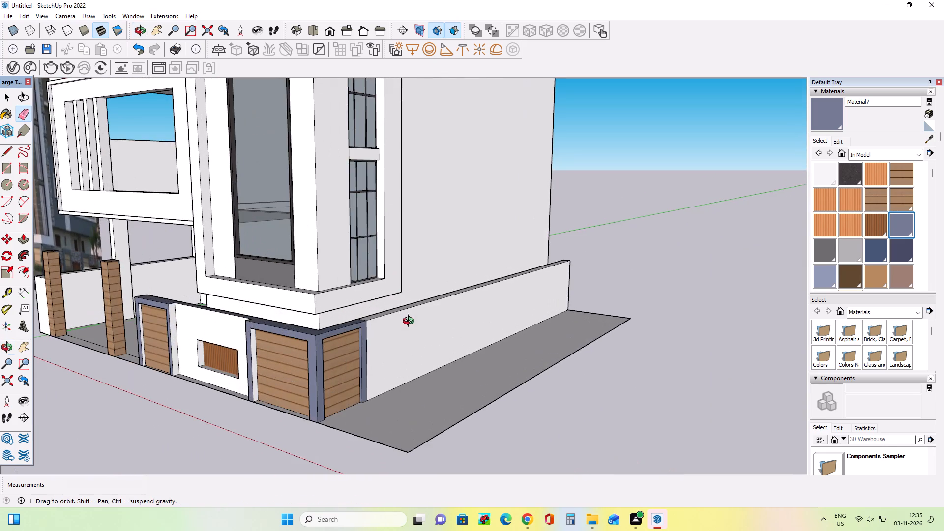
middle_drag(411, 322, 510, 314)
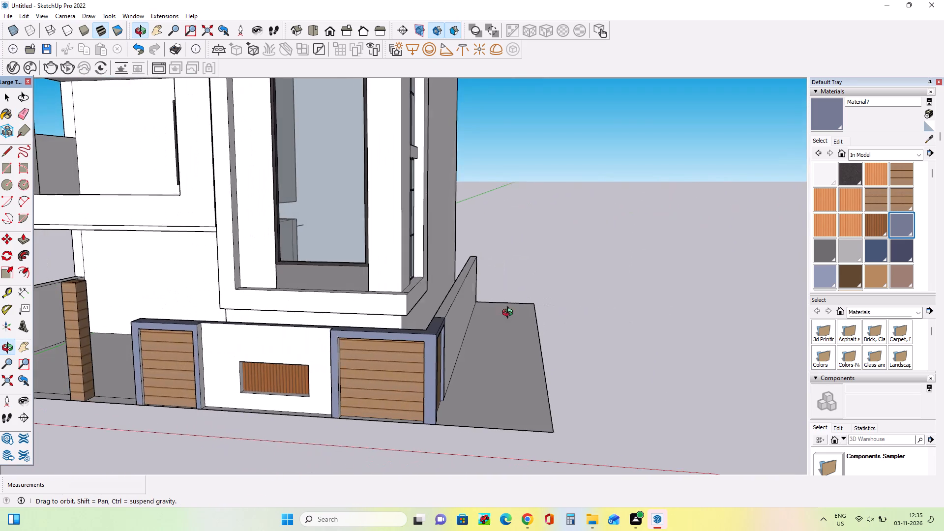
middle_drag(510, 314, 475, 315)
middle_drag(539, 371, 321, 391)
scroll(318, 365, up, 3)
middle_drag(341, 373, 187, 378)
scroll(254, 366, down, 7)
middle_drag(342, 382, 590, 386)
scroll(497, 379, up, 4)
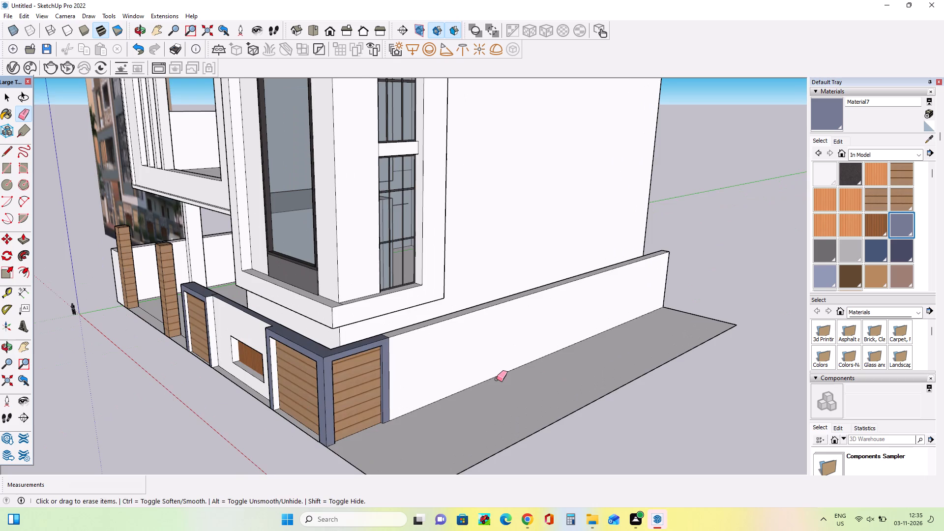
middle_drag(497, 379, 497, 393)
scroll(395, 378, up, 4)
middle_drag(397, 381, 402, 366)
scroll(402, 366, down, 5)
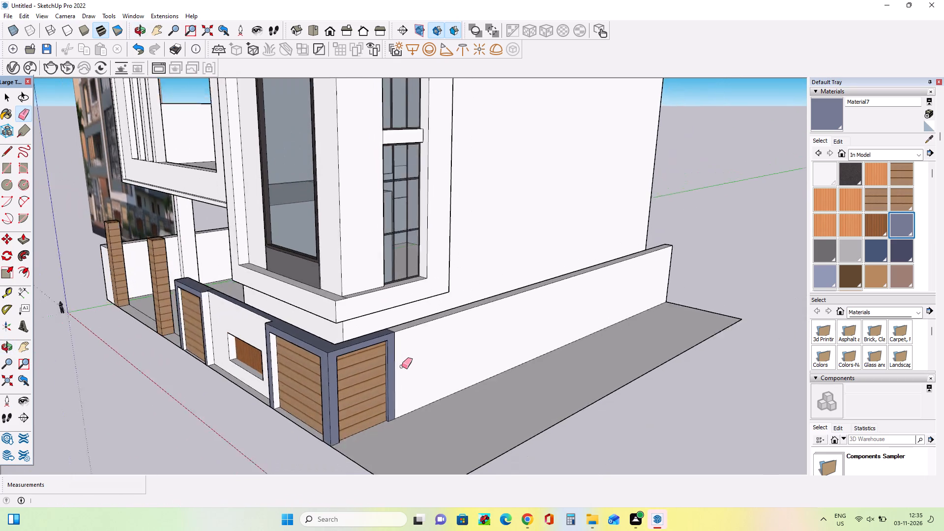
Draw a full-height rectangle about 37' 4" by 30' 3" on the side compound wall, starting from the corner frame's rear base corner.
scroll(402, 366, down, 2)
middle_click(450, 378)
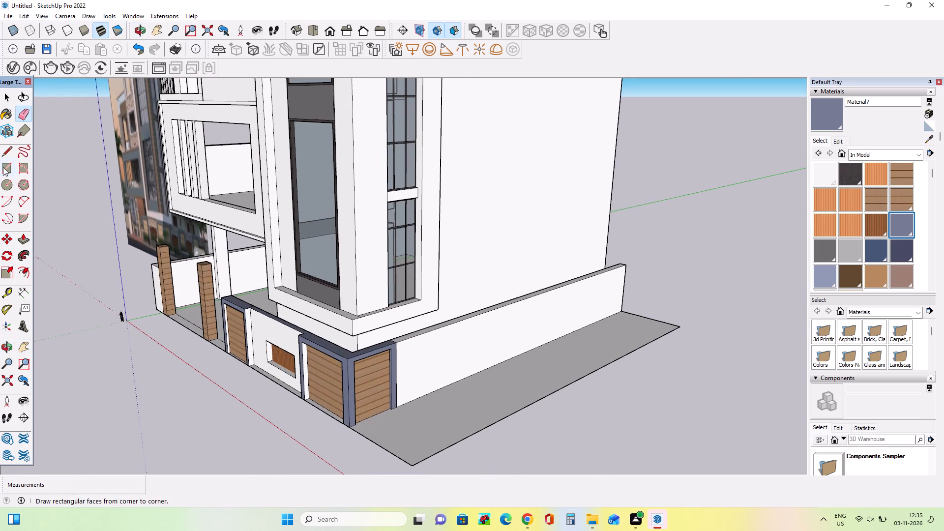
click(3, 167)
middle_drag(466, 380, 323, 394)
scroll(324, 394, up, 4)
middle_drag(327, 417, 181, 467)
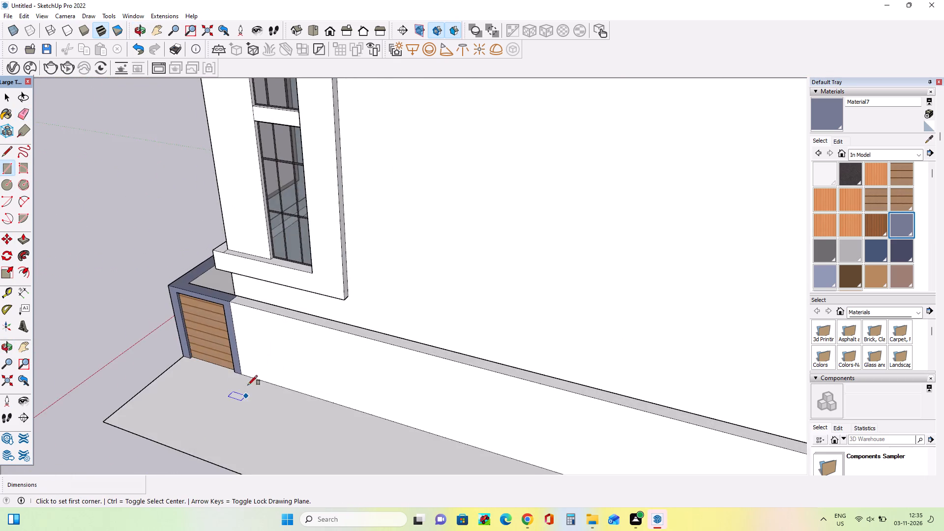
scroll(248, 385, up, 7)
click(238, 365)
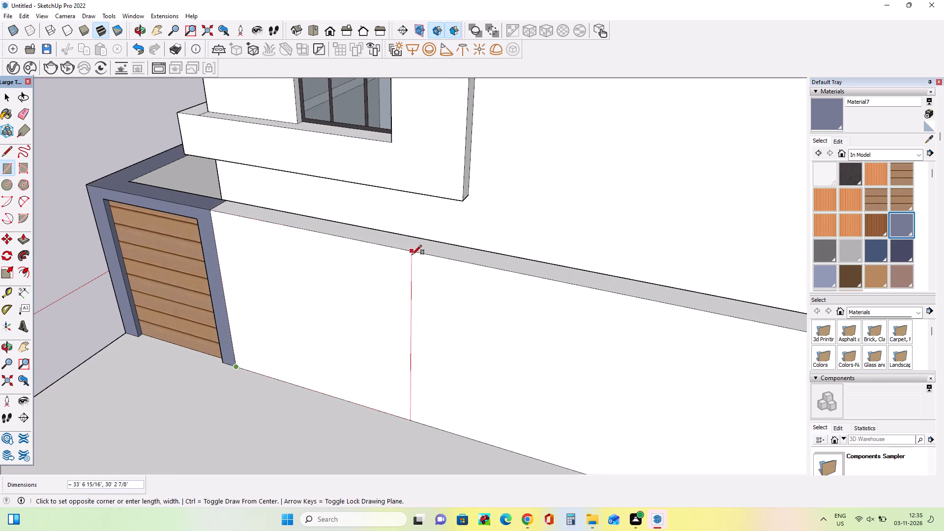
click(437, 256)
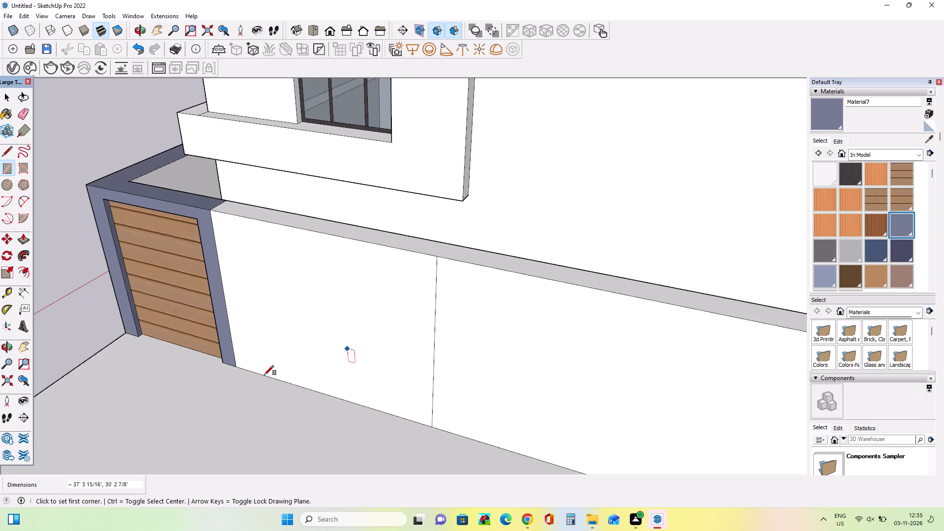
Examine the side wall's corner frame and panel division and compare them with the compound wall in the reference image.
middle_drag(238, 381, 412, 354)
middle_drag(354, 337, 358, 354)
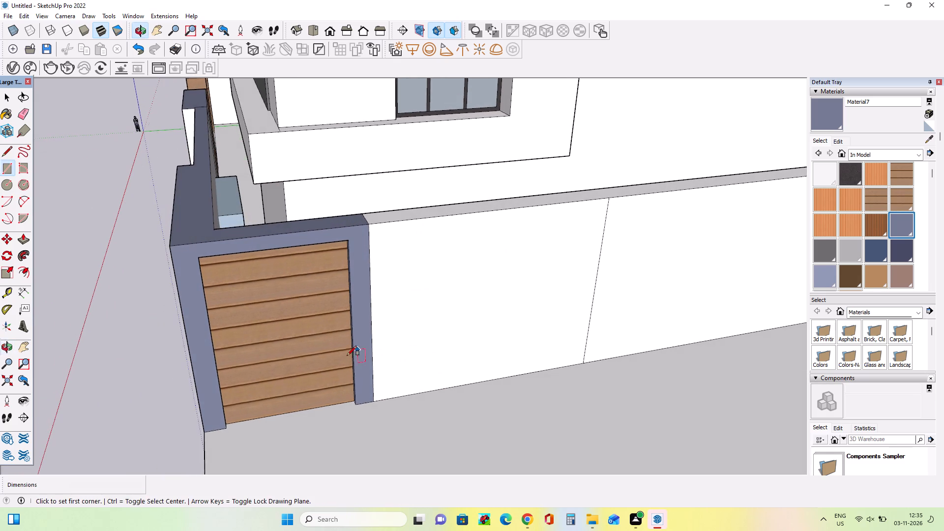
middle_drag(312, 349, 320, 383)
middle_drag(325, 368, 333, 374)
middle_drag(298, 355, 301, 376)
middle_drag(288, 357, 301, 397)
scroll(305, 363, down, 4)
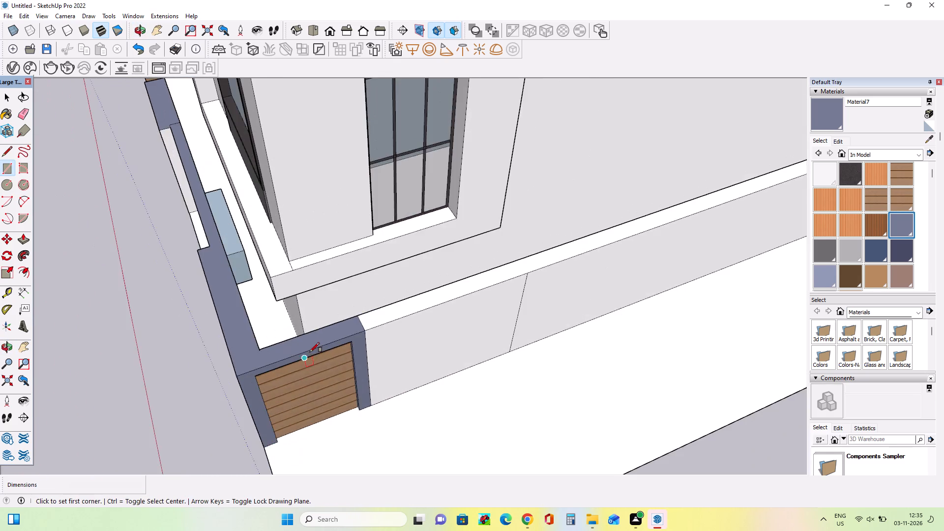
scroll(310, 352, down, 4)
middle_drag(465, 393, 438, 325)
scroll(438, 325, down, 8)
middle_drag(454, 335, 555, 307)
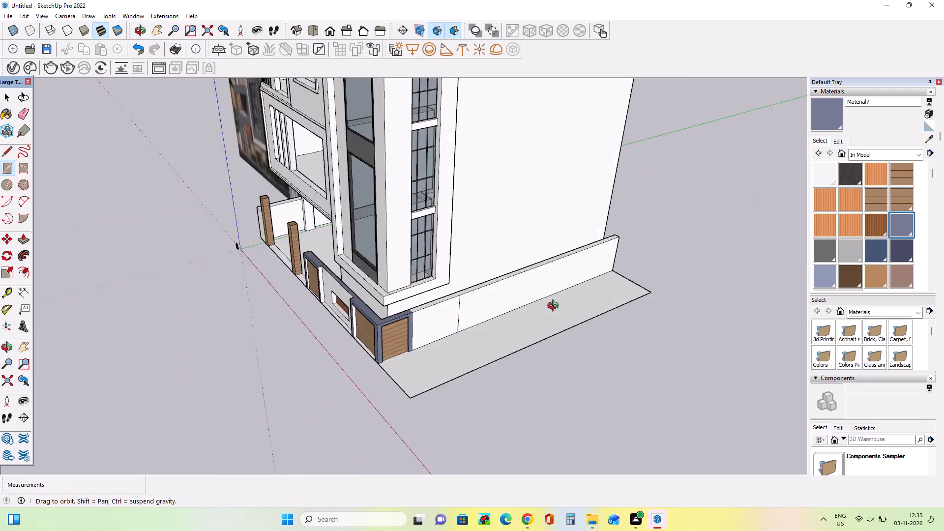
middle_drag(555, 307, 649, 253)
scroll(614, 299, down, 3)
scroll(284, 268, up, 8)
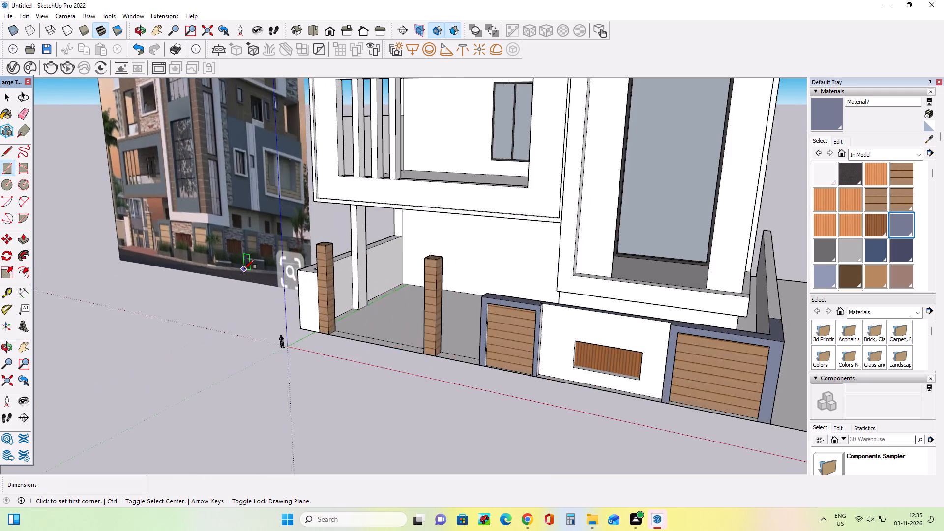
scroll(244, 269, up, 4)
scroll(244, 269, down, 14)
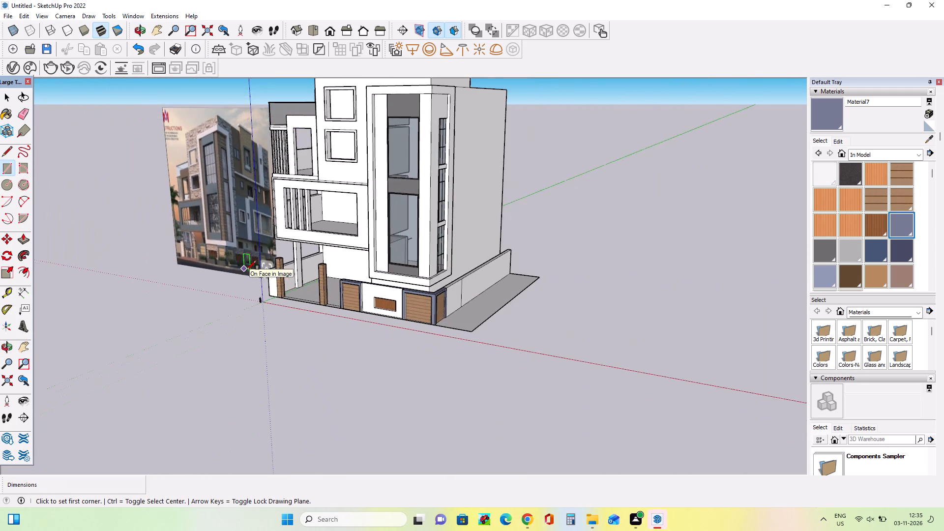
Draw a narrow full-height rectangle on the side compound wall, directly behind the first panel's rear edge.
middle_drag(557, 324, 265, 362)
scroll(265, 362, down, 1)
scroll(420, 310, up, 9)
middle_drag(408, 362, 408, 366)
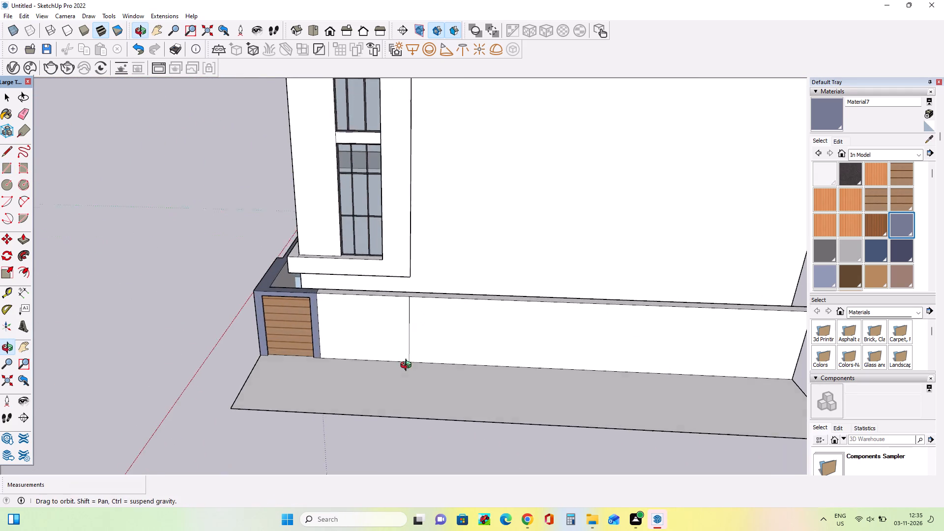
middle_drag(408, 366, 416, 383)
scroll(416, 371, up, 2)
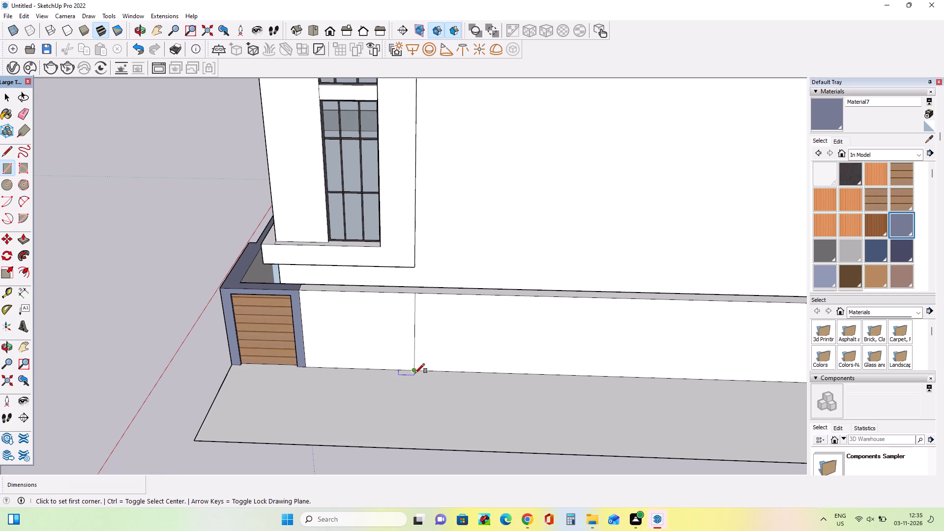
click(415, 369)
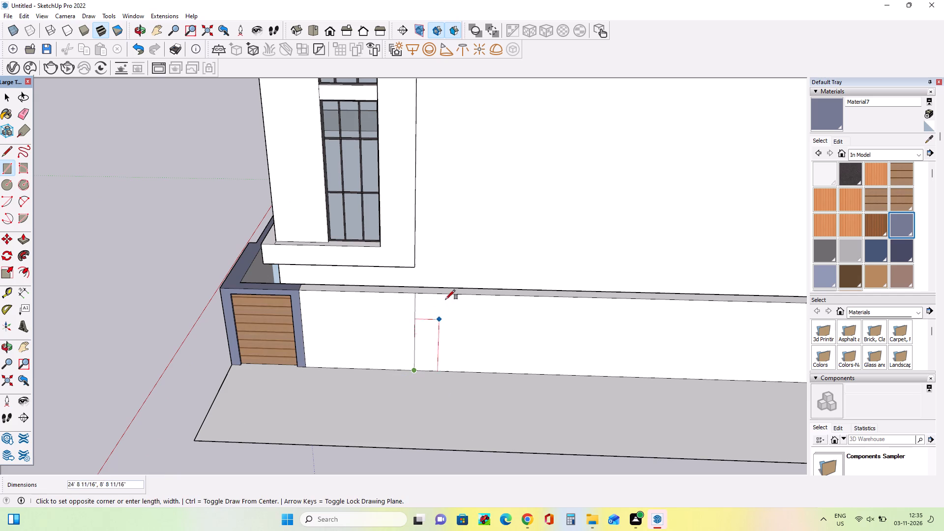
click(442, 291)
Erase the dividing line between the first panel and the narrow rectangle on the side compound wall.
middle_drag(464, 367, 470, 377)
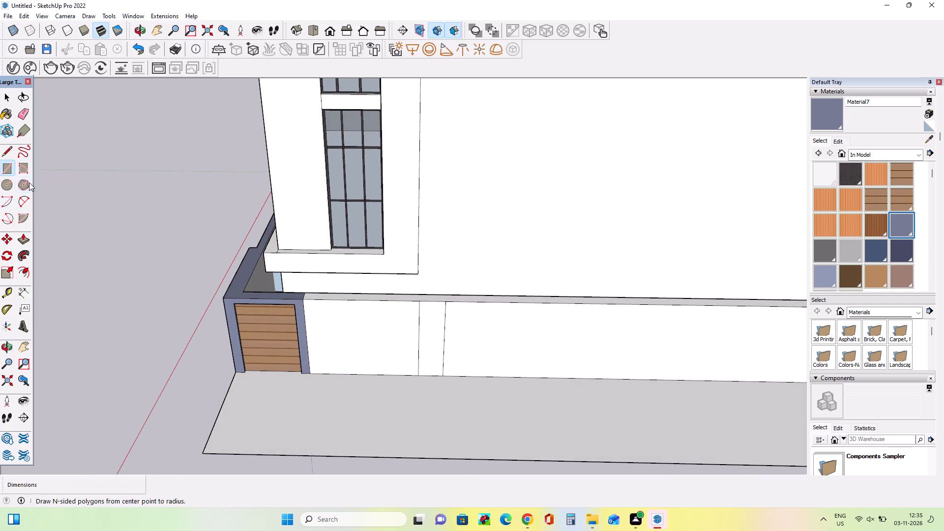
click(24, 117)
drag(413, 334, 423, 337)
Examine the side compound wall's widened plain panel next to the corner frame from several angles.
middle_drag(337, 347, 366, 361)
scroll(301, 341, down, 7)
middle_drag(404, 370, 481, 332)
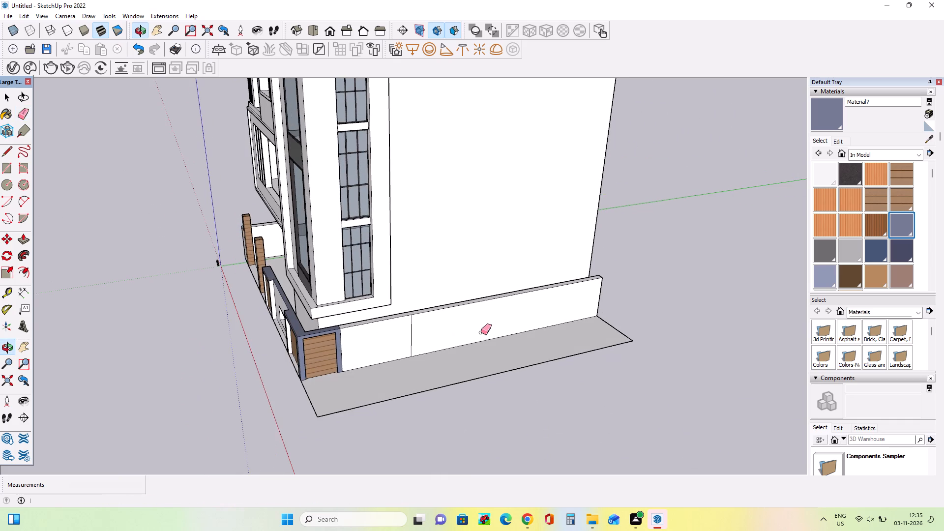
middle_drag(449, 353, 457, 373)
scroll(364, 330, up, 8)
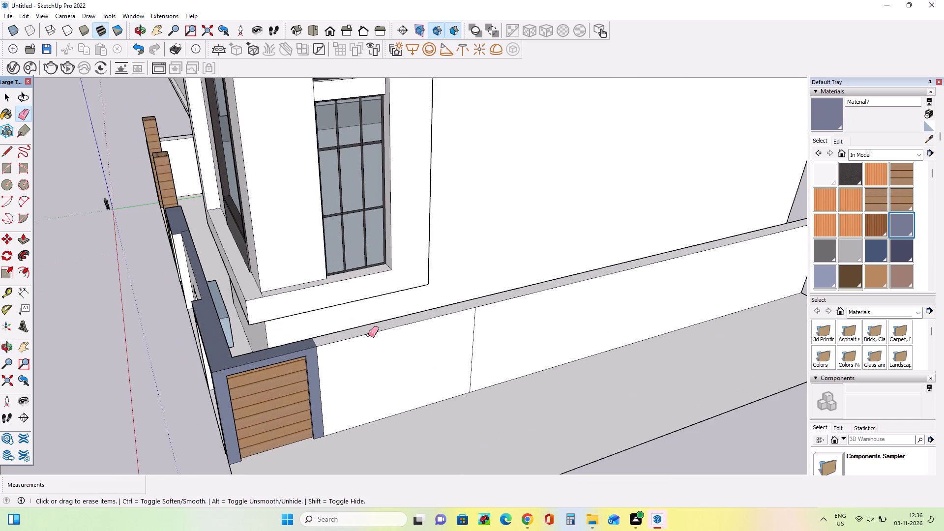
middle_drag(371, 341, 375, 357)
middle_drag(367, 345, 369, 354)
middle_drag(307, 342, 310, 353)
middle_drag(383, 380, 387, 354)
middle_drag(387, 354, 391, 369)
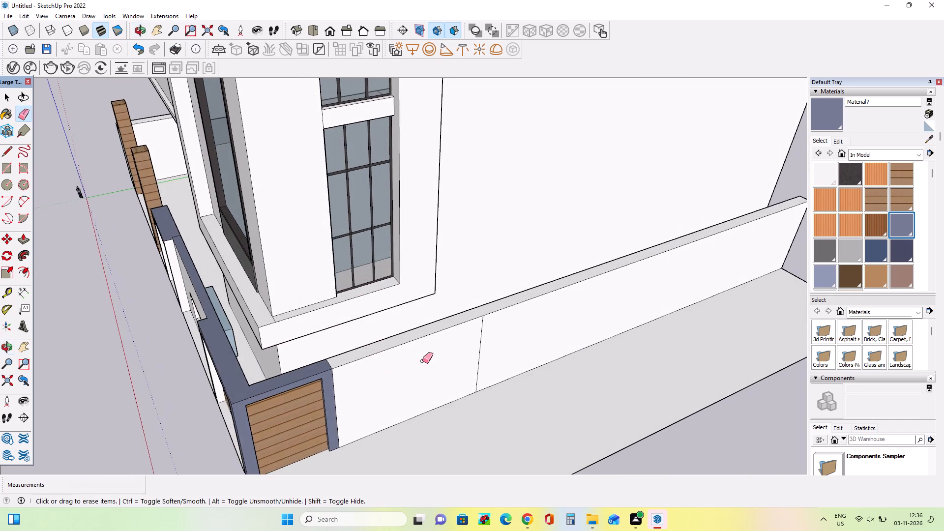
scroll(435, 357, down, 4)
middle_drag(436, 358, 431, 339)
scroll(360, 369, up, 4)
middle_drag(376, 382, 317, 397)
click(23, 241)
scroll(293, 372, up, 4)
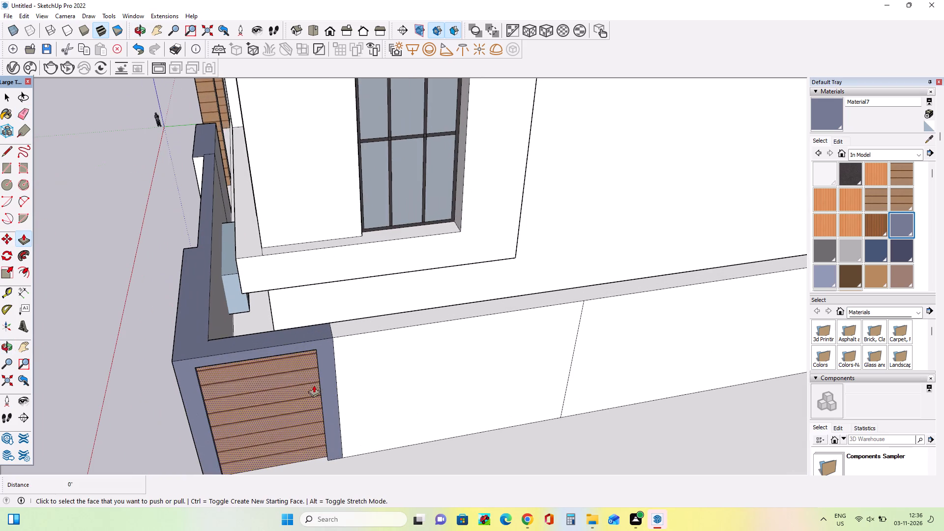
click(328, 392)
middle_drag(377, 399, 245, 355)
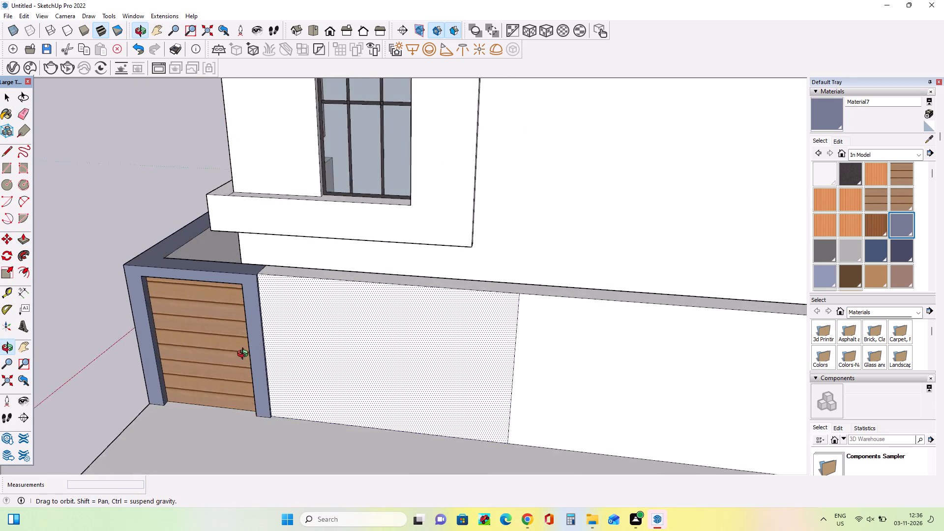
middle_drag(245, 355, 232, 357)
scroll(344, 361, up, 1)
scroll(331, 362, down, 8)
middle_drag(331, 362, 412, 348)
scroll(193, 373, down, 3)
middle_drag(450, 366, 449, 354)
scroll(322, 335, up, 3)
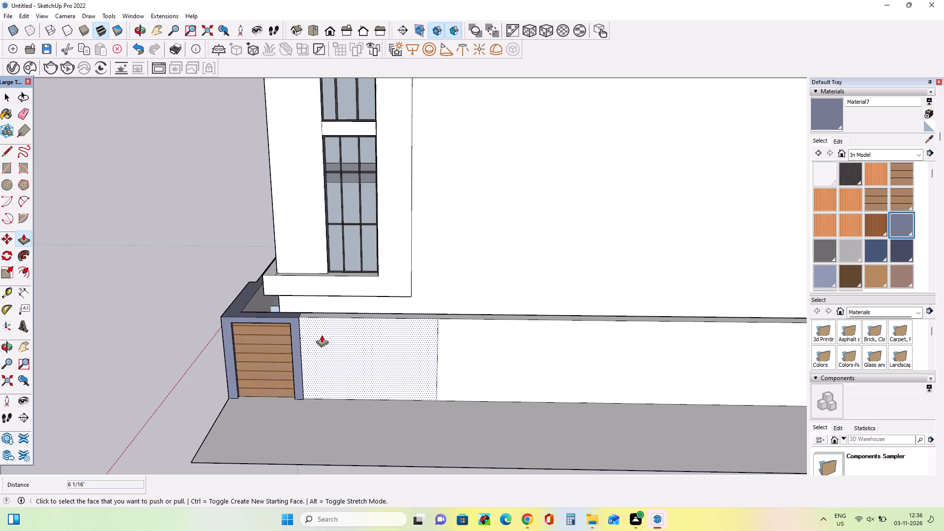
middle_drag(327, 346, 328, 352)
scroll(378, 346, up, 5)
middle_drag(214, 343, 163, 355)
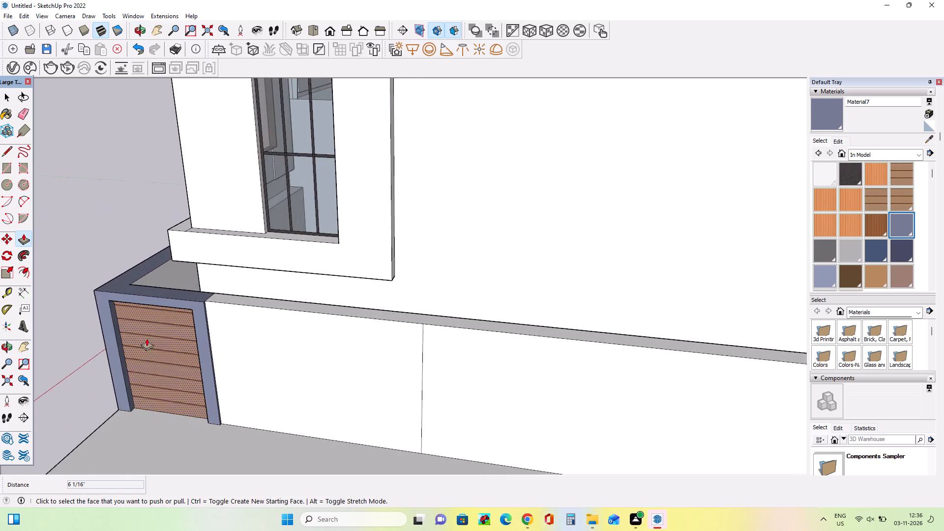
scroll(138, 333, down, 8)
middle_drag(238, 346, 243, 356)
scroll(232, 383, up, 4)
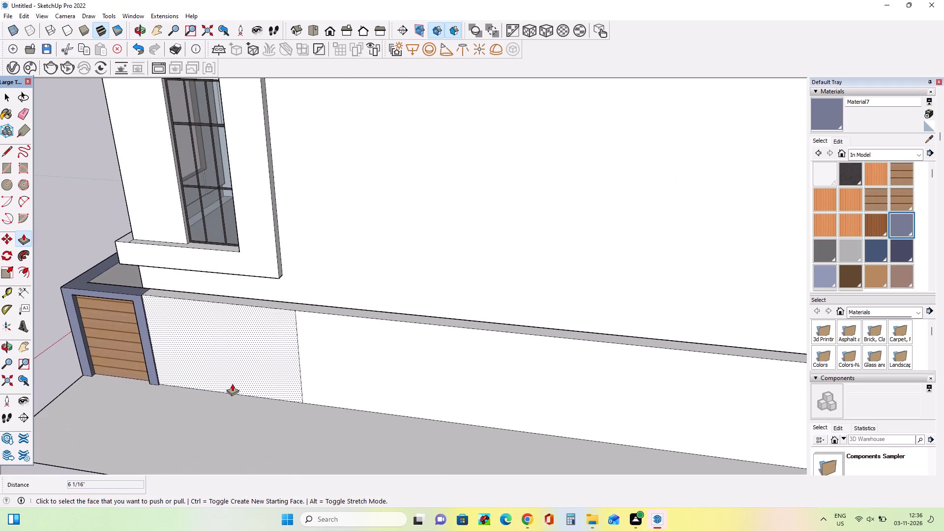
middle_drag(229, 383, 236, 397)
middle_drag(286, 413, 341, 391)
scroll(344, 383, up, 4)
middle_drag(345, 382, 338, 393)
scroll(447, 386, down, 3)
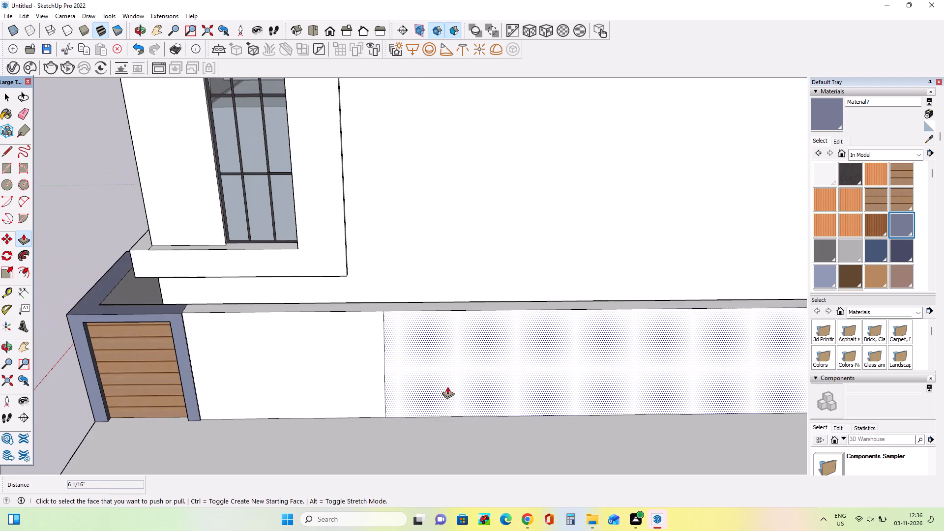
Draw a second full-height rectangular panel on the side compound wall, starting from the base of the remaining dividing line.
middle_drag(447, 383, 451, 350)
click(11, 172)
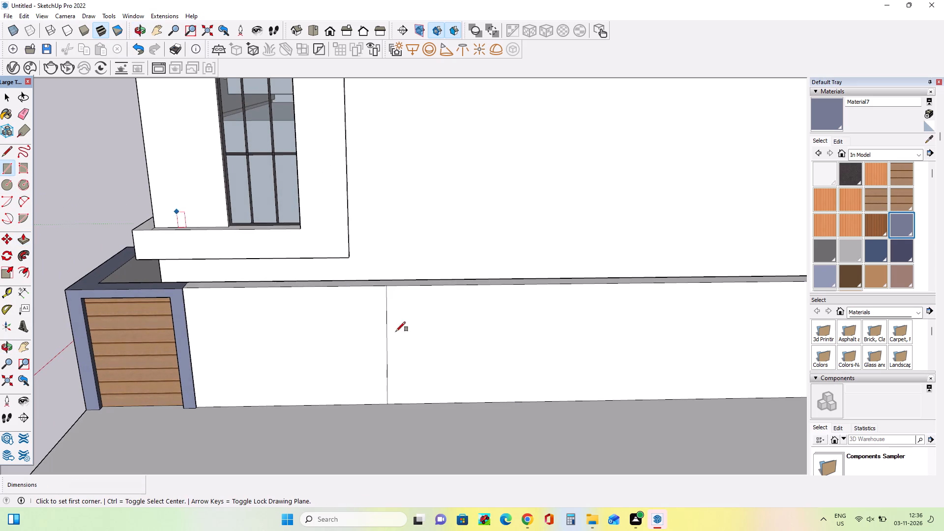
scroll(411, 417, up, 3)
click(378, 397)
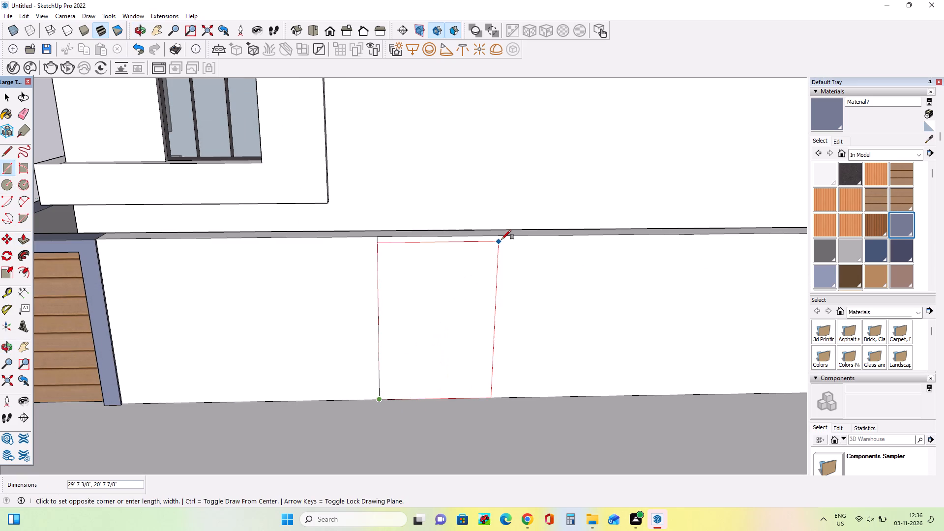
click(561, 236)
Compare the side compound wall's panel divisions with the compound wall in the reference image.
middle_drag(330, 337, 331, 346)
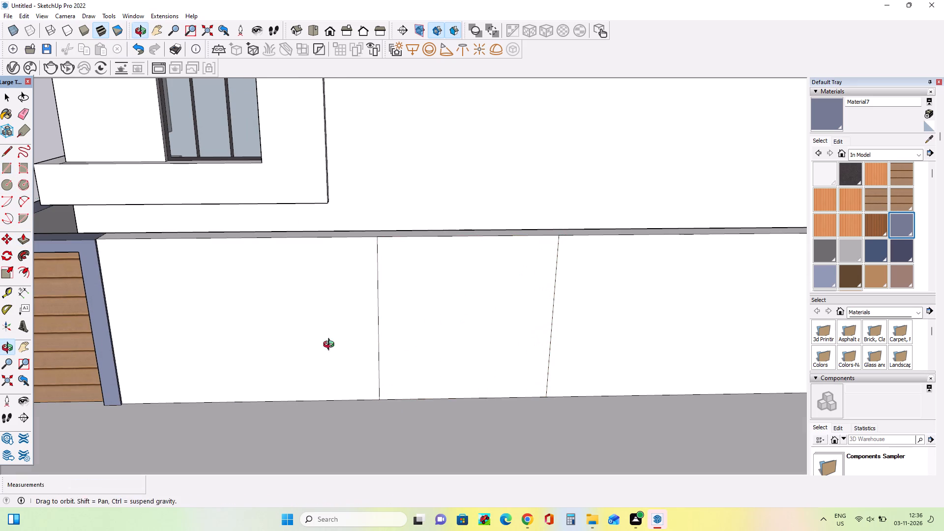
middle_drag(331, 346, 332, 349)
scroll(332, 349, down, 14)
middle_drag(337, 356, 610, 295)
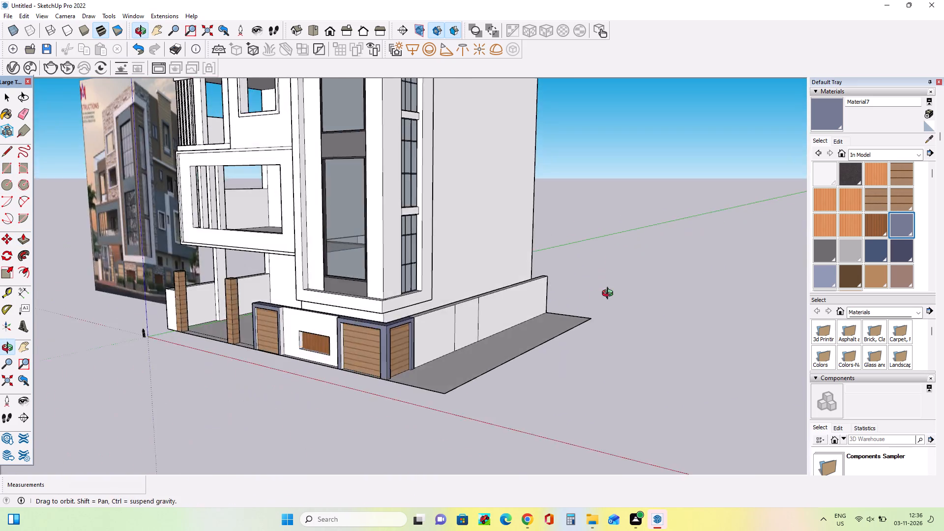
middle_drag(610, 295, 635, 283)
scroll(238, 321, down, 3)
scroll(90, 306, up, 1)
scroll(90, 306, down, 1)
scroll(90, 306, up, 10)
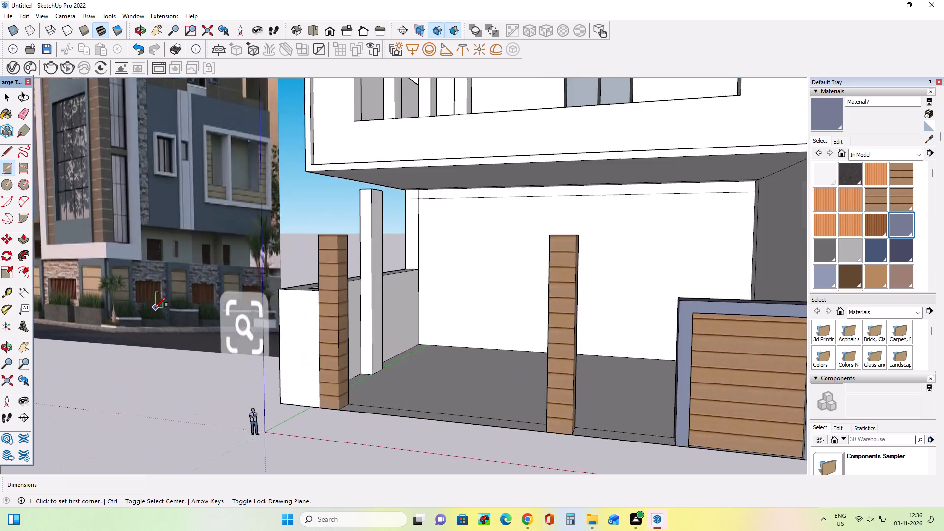
scroll(156, 307, up, 4)
middle_drag(131, 336, 123, 347)
scroll(81, 343, down, 3)
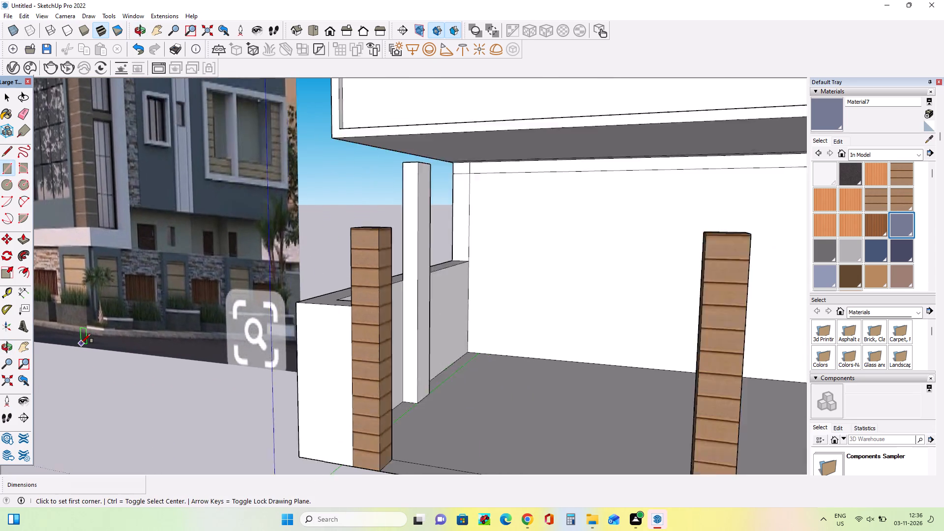
scroll(81, 343, down, 13)
Draw a third full-height rectangular panel about 45' 2" by 30' 3" on the side compound wall, adjoining the second panel.
middle_drag(445, 350, 205, 399)
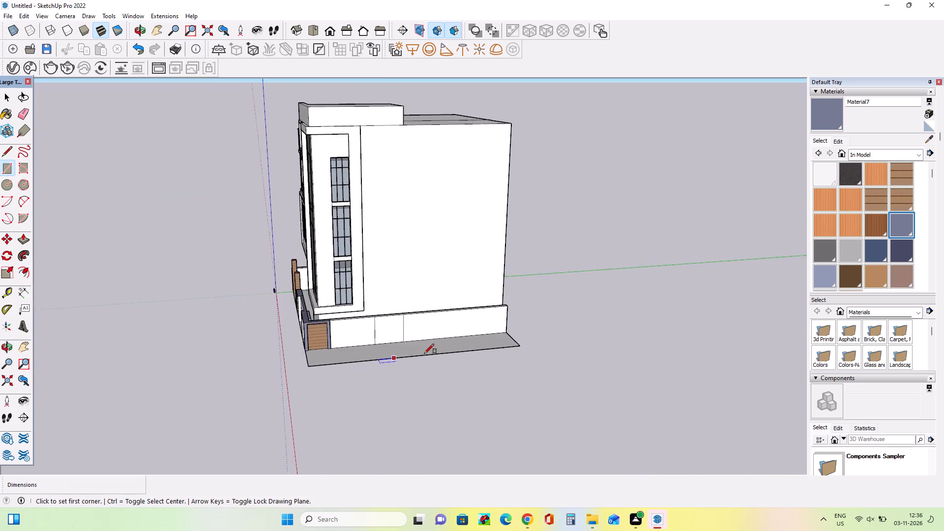
scroll(424, 352, up, 10)
middle_drag(402, 359, 317, 391)
scroll(347, 352, up, 4)
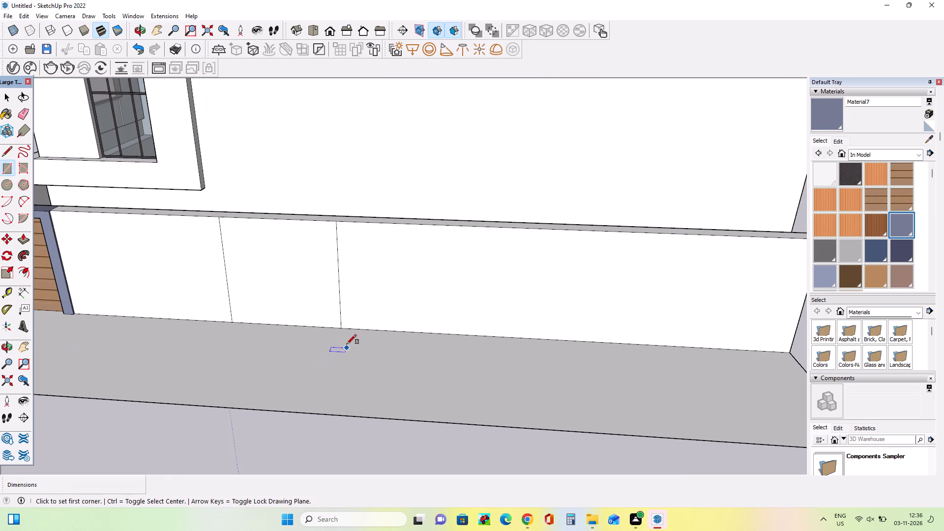
click(341, 326)
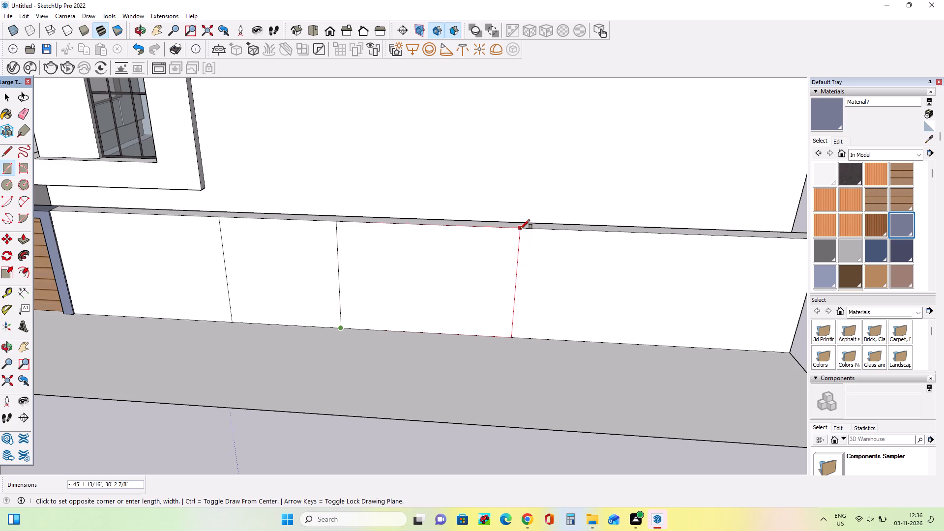
click(520, 229)
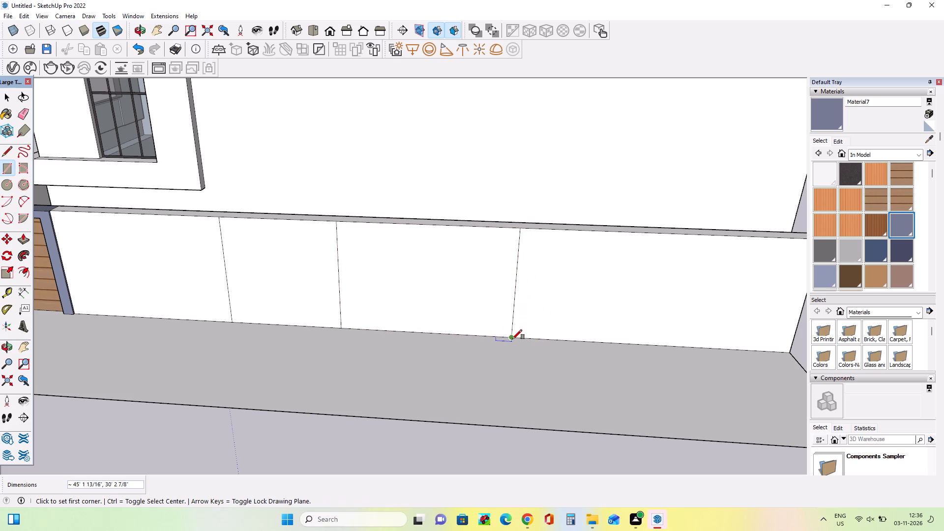
Draw a fourth full-height rectangular panel about 34' 4" by 30' 3" on the side compound wall, adjoining the third panel.
click(512, 339)
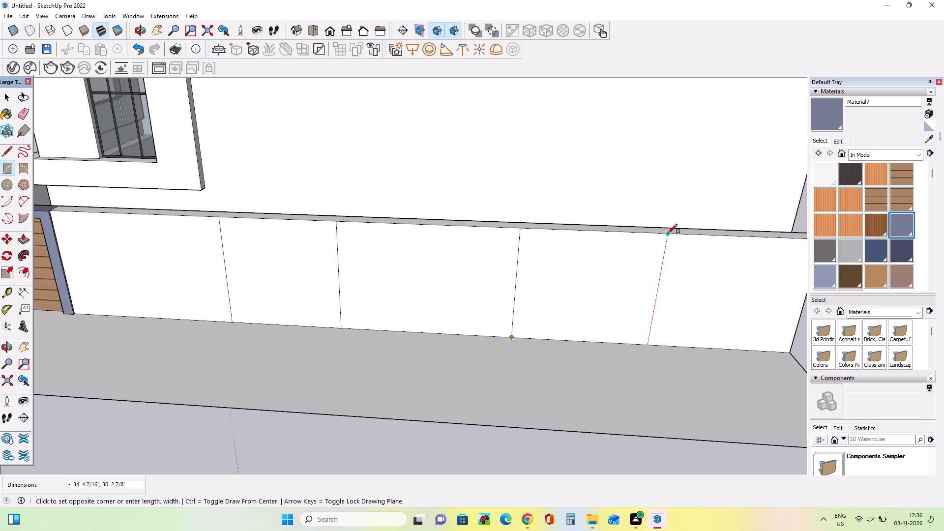
click(668, 234)
scroll(526, 328, down, 7)
middle_drag(526, 328, 607, 279)
scroll(404, 282, up, 3)
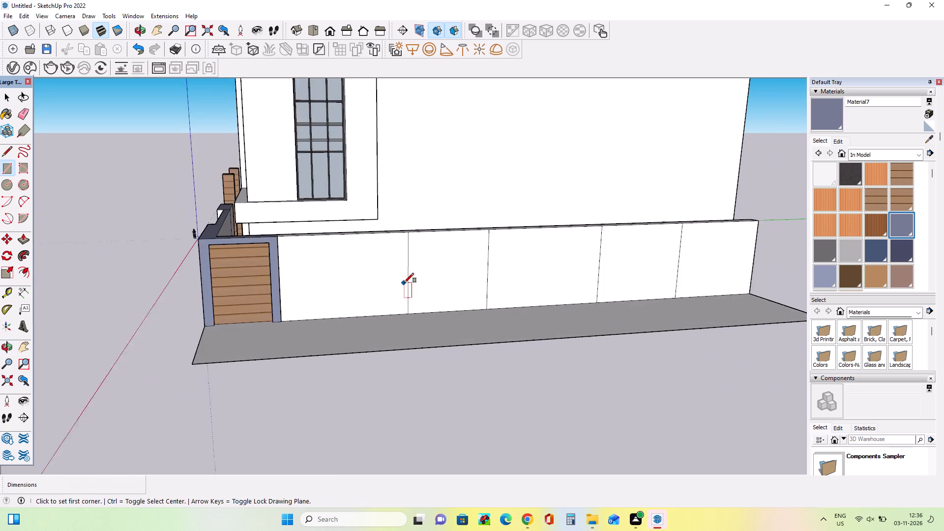
scroll(404, 283, up, 1)
middle_drag(423, 309, 424, 319)
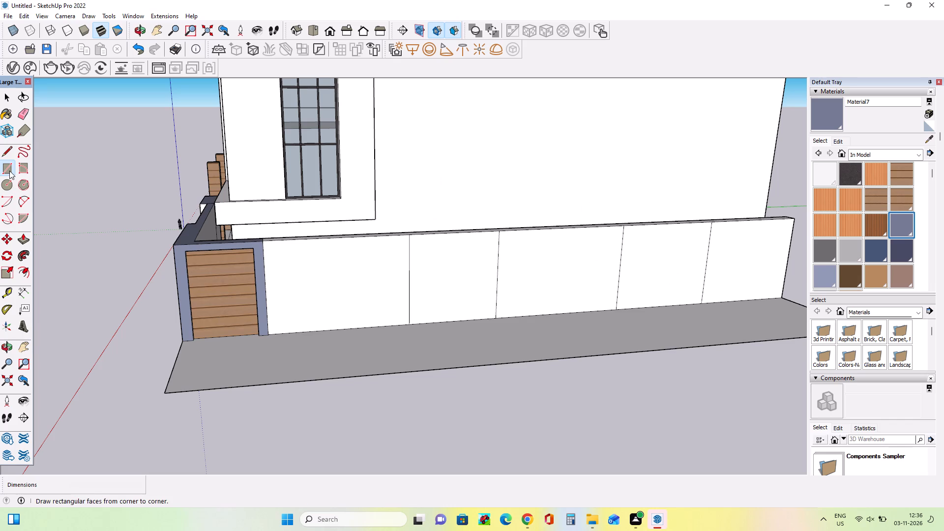
Draw a rectangle about 22' 11" by 25' 9" up from the base inside the narrow second section of the side compound wall.
click(9, 171)
click(420, 323)
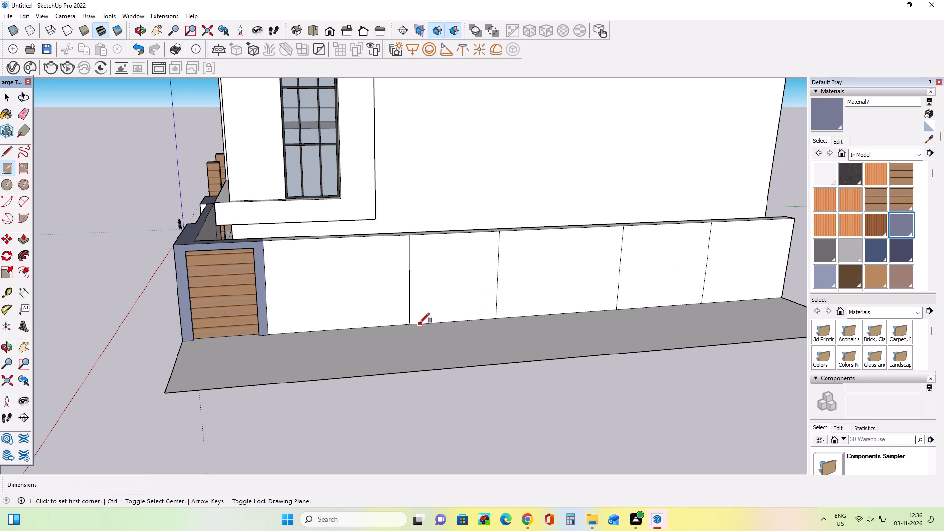
click(488, 245)
middle_drag(449, 303, 448, 309)
scroll(446, 276, up, 4)
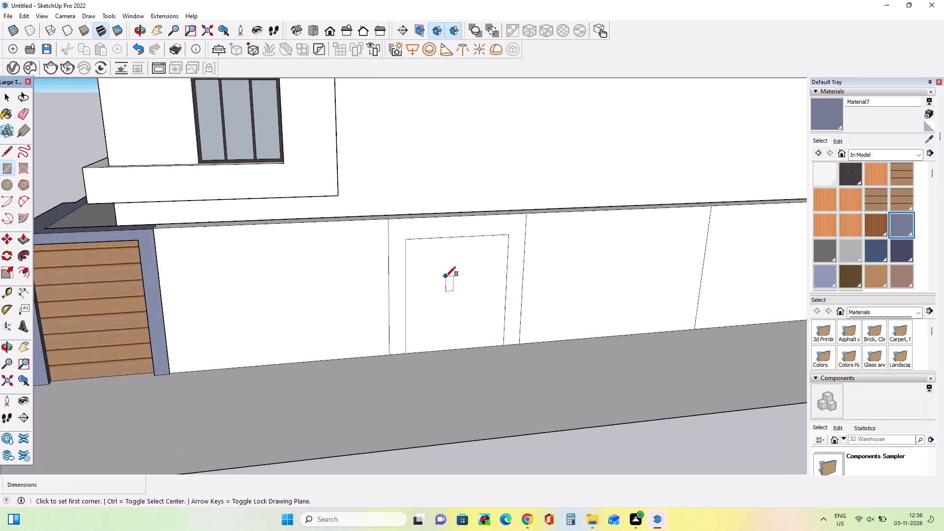
middle_drag(446, 276, 444, 287)
middle_drag(416, 300, 416, 276)
scroll(416, 280, down, 2)
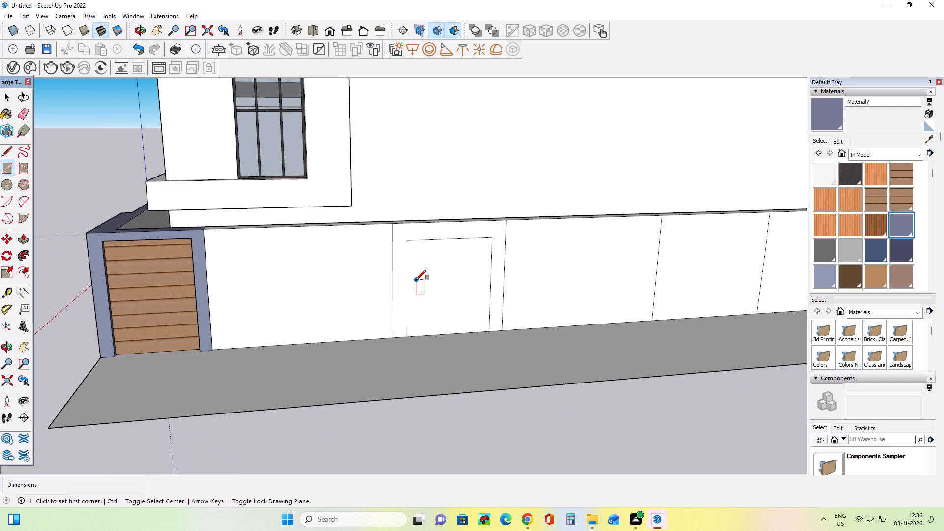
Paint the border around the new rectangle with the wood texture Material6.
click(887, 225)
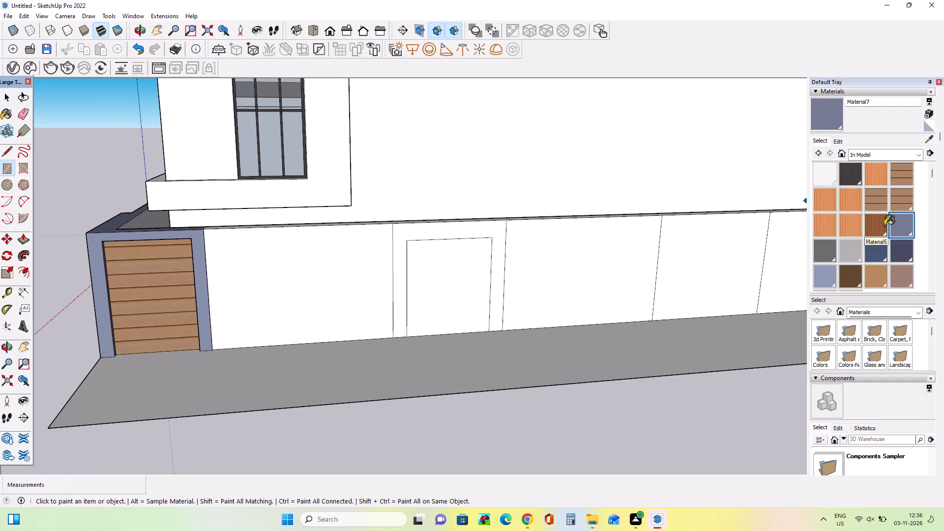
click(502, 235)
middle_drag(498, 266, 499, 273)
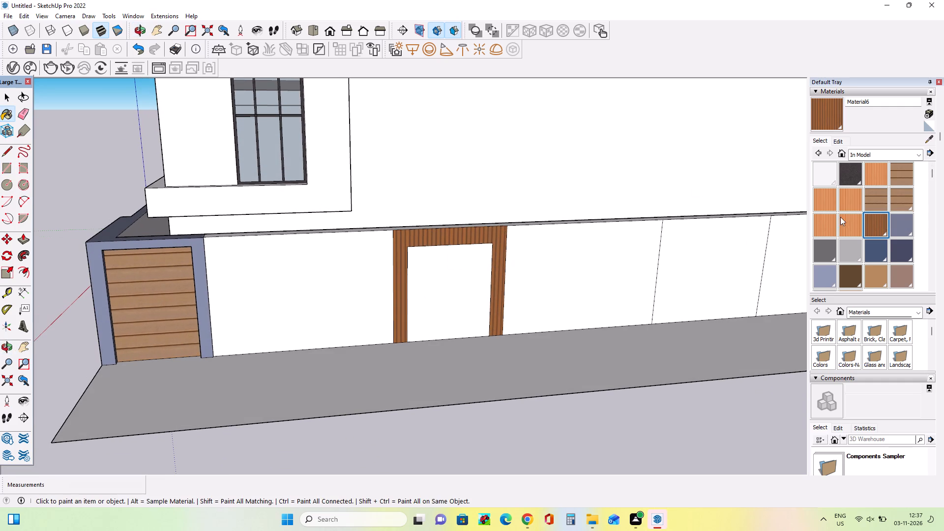
Paint the border around the new rectangle with the blue-grey Material7.
click(899, 218)
click(494, 235)
Push the rectangle inside the blue-grey border inward by about 9 9/16" to form a recess.
middle_drag(501, 295, 440, 271)
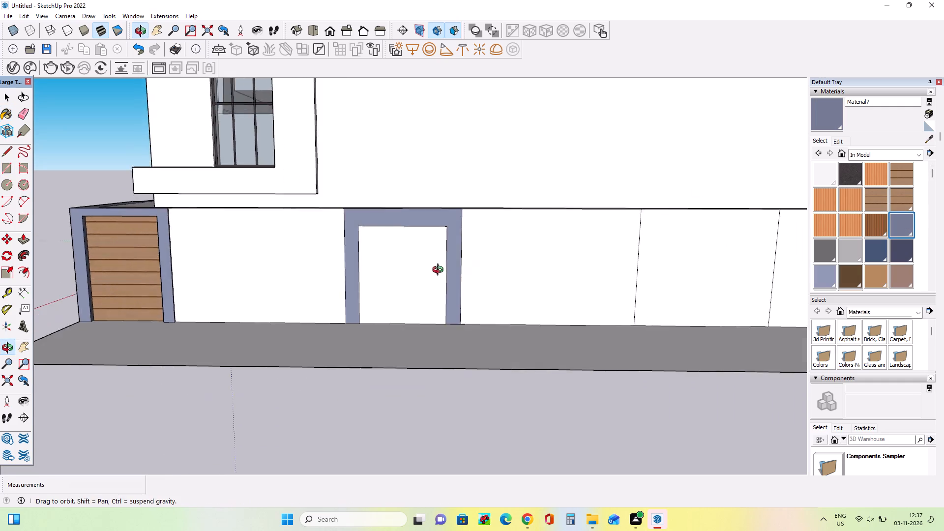
middle_drag(440, 271, 440, 268)
scroll(424, 256, up, 4)
middle_drag(426, 275, 309, 310)
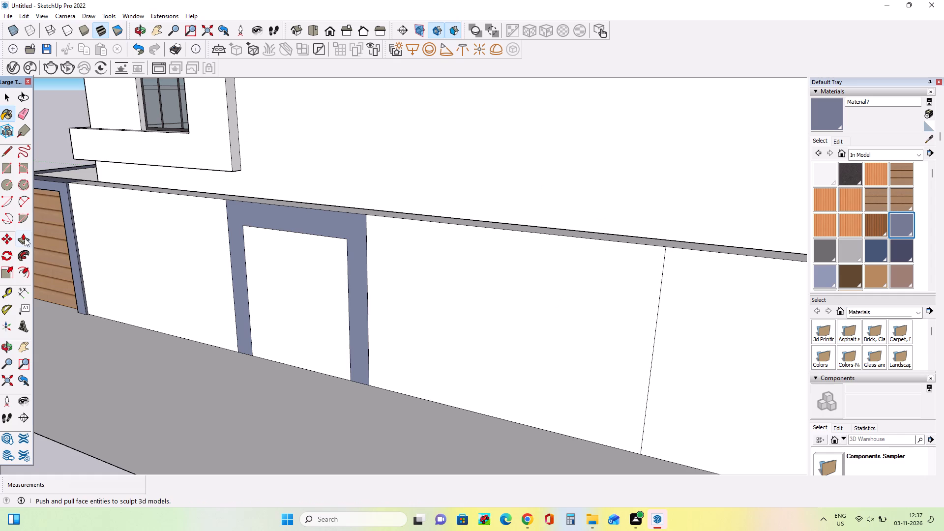
click(26, 236)
click(307, 296)
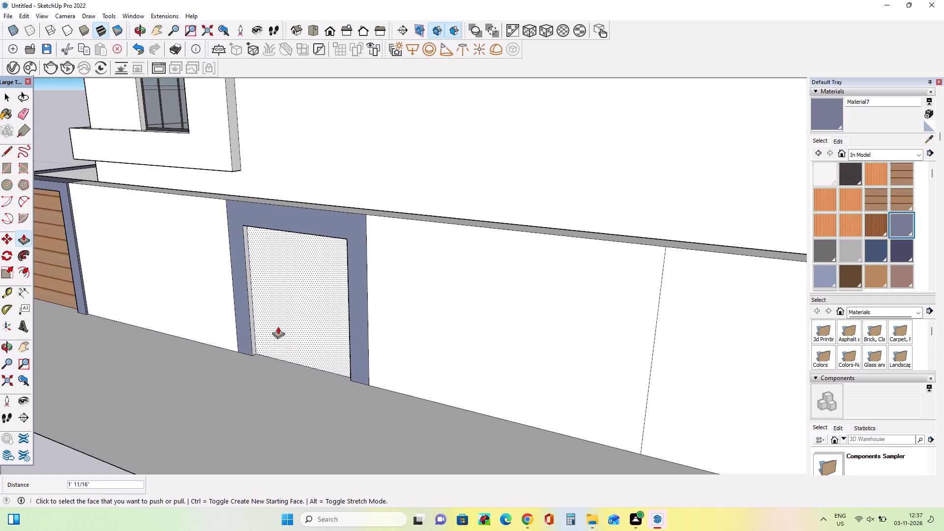
scroll(278, 326, up, 4)
click(240, 327)
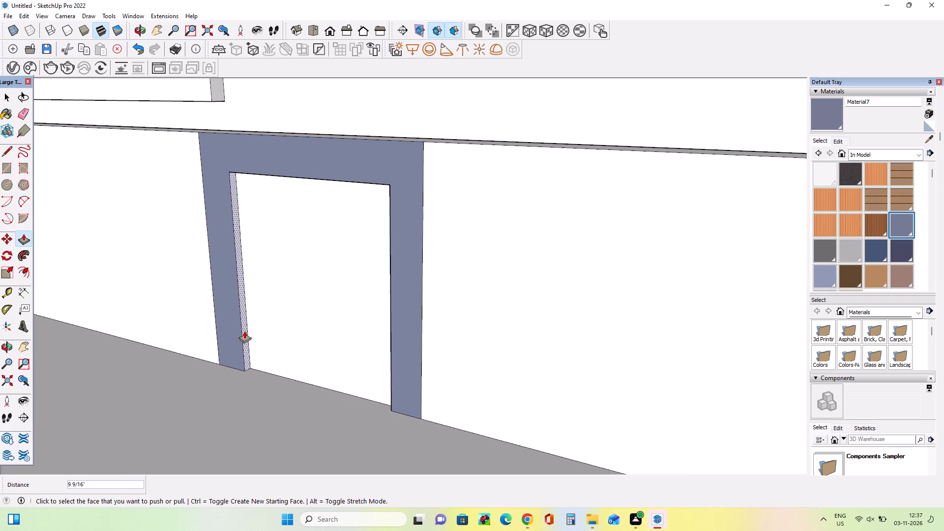
Widen the blue-grey frame's jamb farther from the front corner by pulling its inner side face about 1' 10 9/16" into the opening.
middle_drag(258, 344, 568, 351)
scroll(626, 322, up, 3)
drag(619, 326, 619, 328)
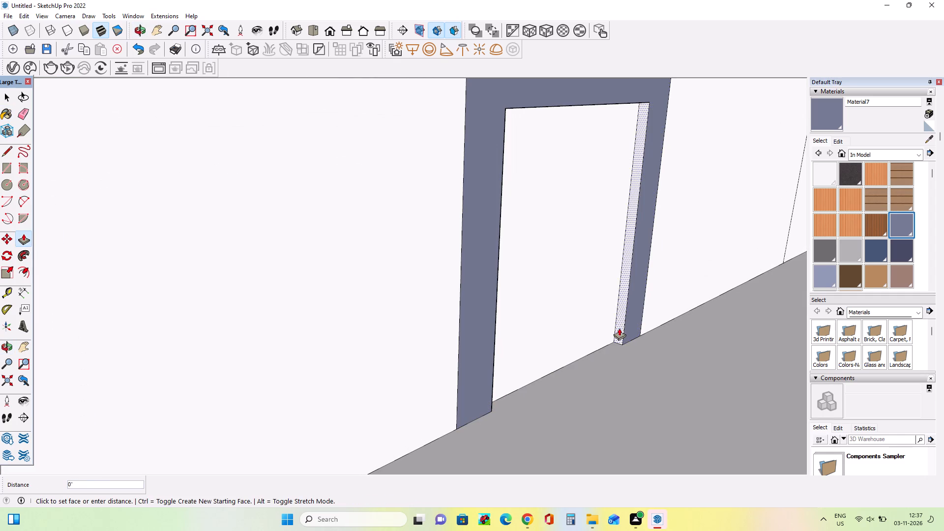
drag(619, 328, 610, 331)
Raise the top inner face of the blue-grey frame's opening by about 2' 9 7/8", thinning the top band.
middle_drag(556, 332, 268, 308)
scroll(265, 304, down, 9)
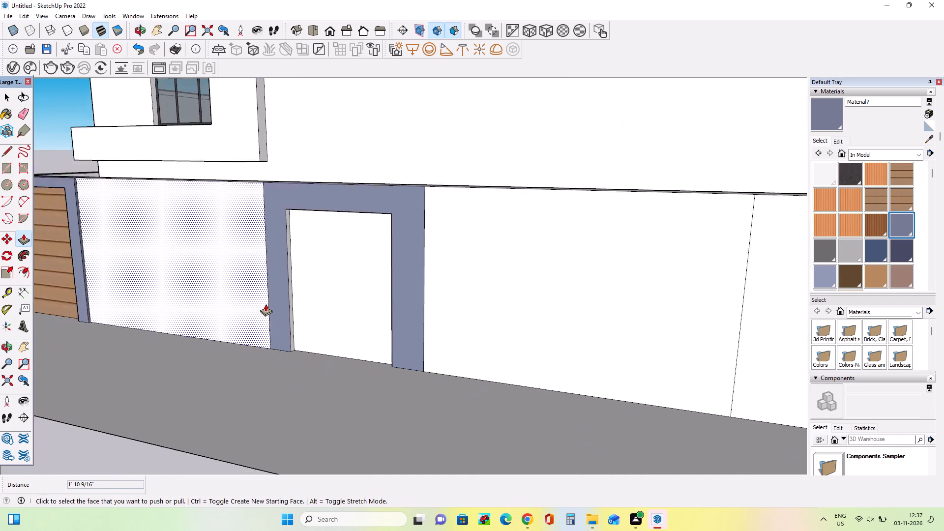
scroll(265, 304, down, 2)
middle_drag(339, 316, 419, 288)
scroll(361, 292, down, 5)
middle_drag(384, 294, 389, 328)
scroll(373, 278, up, 4)
middle_drag(404, 374, 403, 291)
scroll(403, 291, up, 1)
scroll(389, 219, up, 9)
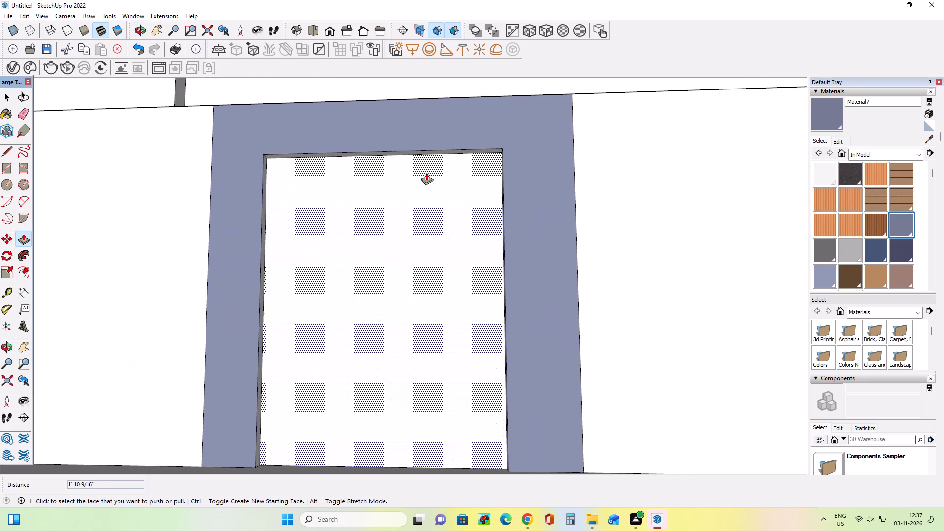
drag(430, 152, 439, 119)
Pull the top inner face of the blue-grey frame's opening slightly back down to thicken the top band.
scroll(453, 217, down, 6)
middle_drag(469, 242, 557, 353)
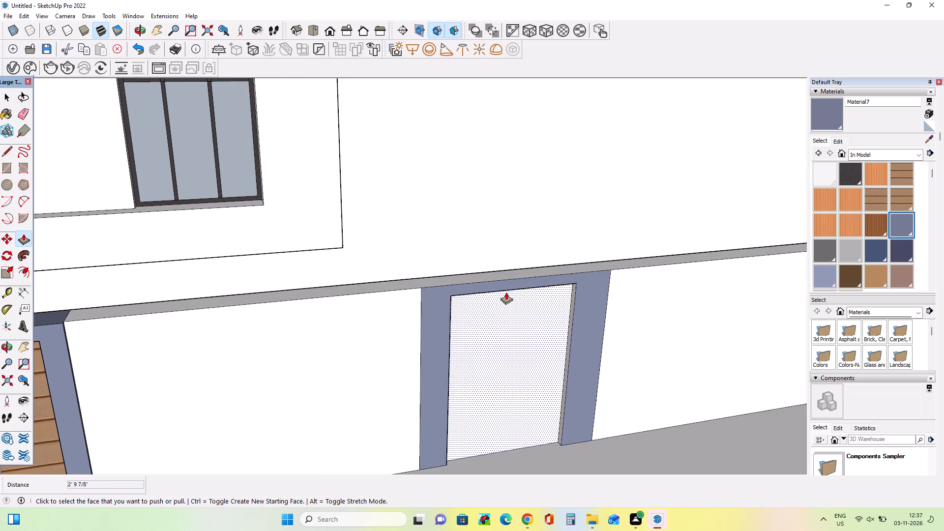
middle_drag(495, 287, 485, 230)
middle_drag(505, 270, 529, 191)
scroll(530, 190, up, 3)
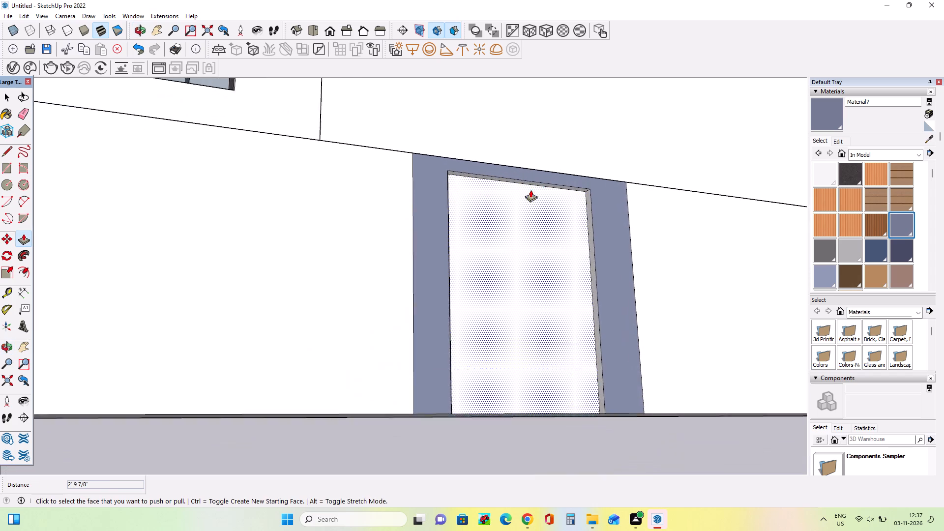
drag(532, 182, 530, 192)
Narrow the blue-grey frame's jamb farther from the front corner by pushing its inner side face outward about 2' 11".
scroll(475, 218, down, 6)
middle_drag(563, 298, 498, 400)
scroll(503, 370, up, 3)
middle_drag(504, 370, 546, 397)
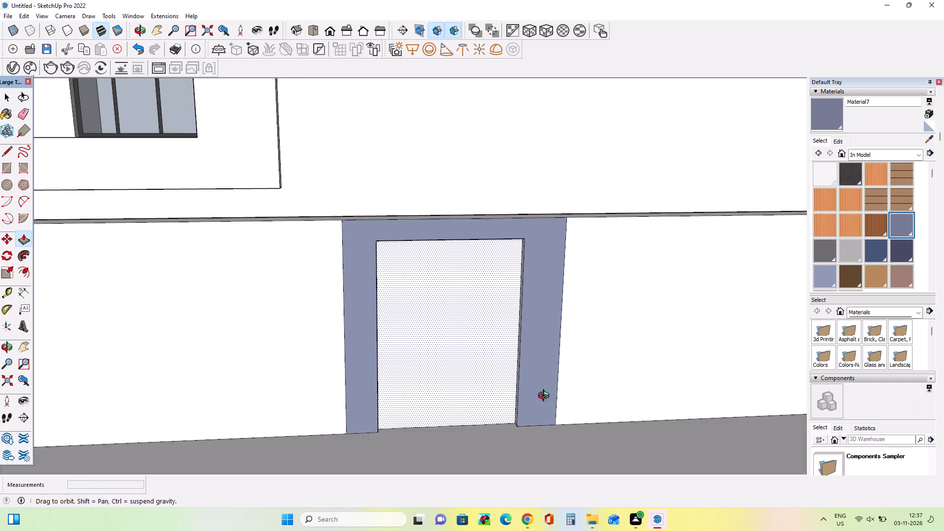
middle_drag(546, 397, 610, 420)
drag(580, 402, 594, 398)
Narrow the blue-grey frame's jamb nearer the front corner by pushing its inner side face outward about 1' 9 5/16".
scroll(481, 327, down, 6)
middle_drag(545, 345, 285, 322)
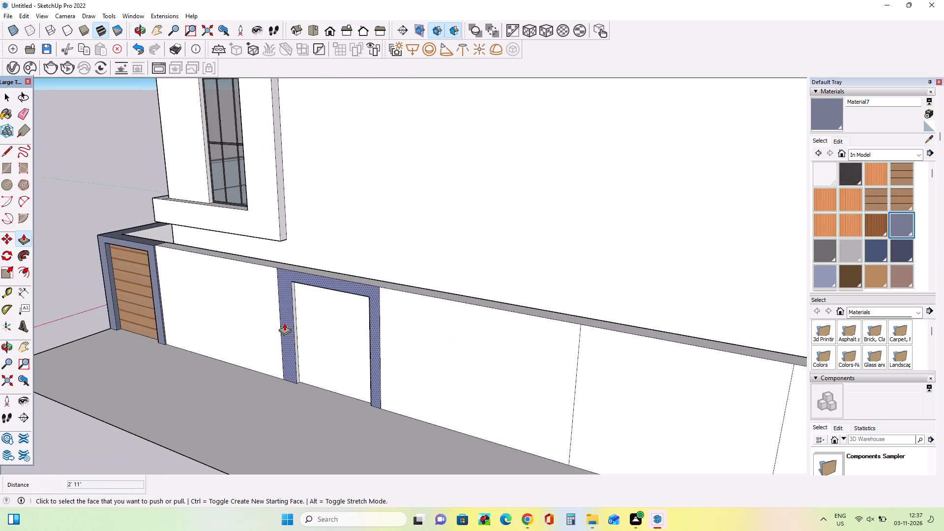
scroll(284, 323, up, 4)
drag(301, 354, 293, 352)
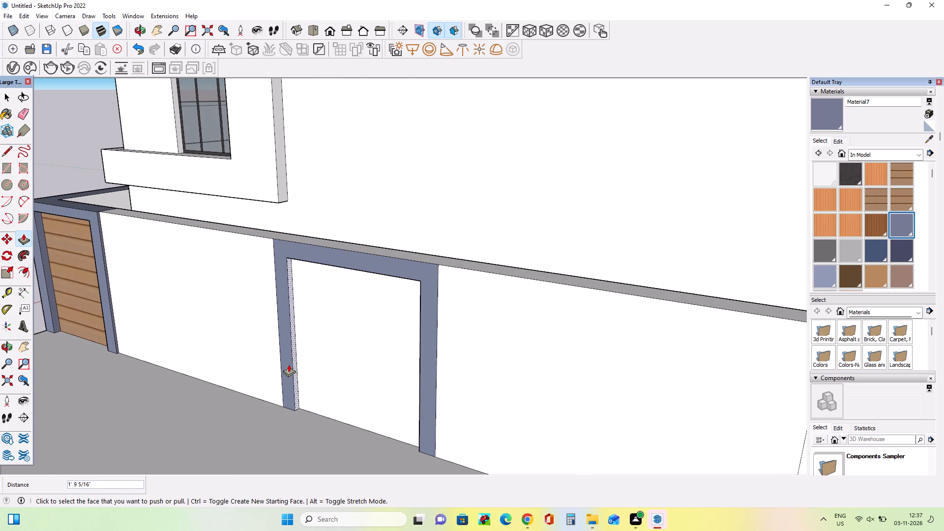
Paint the recessed face inside the blue-grey frame with the wood plank texture Material3.
middle_drag(271, 367, 313, 351)
scroll(313, 351, down, 8)
middle_drag(349, 344, 444, 296)
scroll(285, 310, down, 4)
middle_drag(457, 319, 456, 351)
scroll(538, 333, up, 3)
middle_drag(587, 333, 538, 333)
click(903, 195)
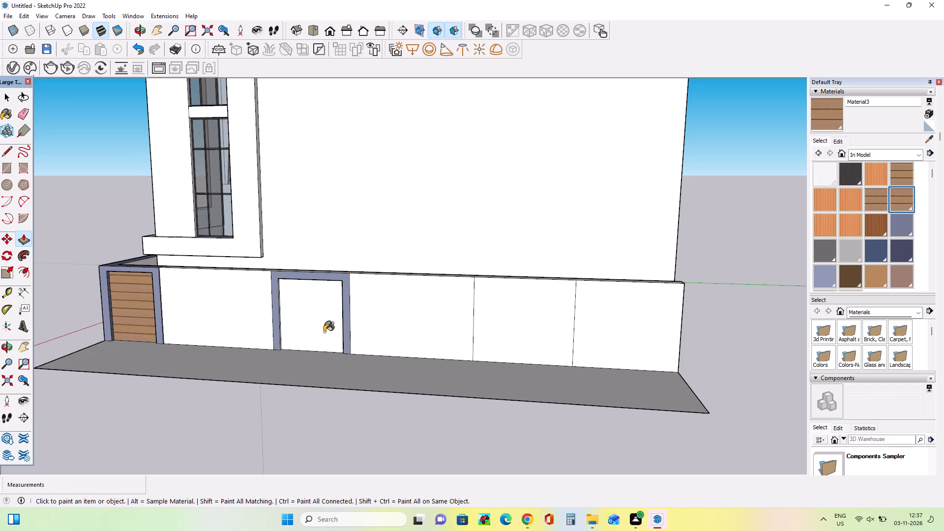
scroll(324, 332, up, 3)
click(323, 322)
middle_drag(310, 328, 322, 358)
scroll(274, 336, down, 8)
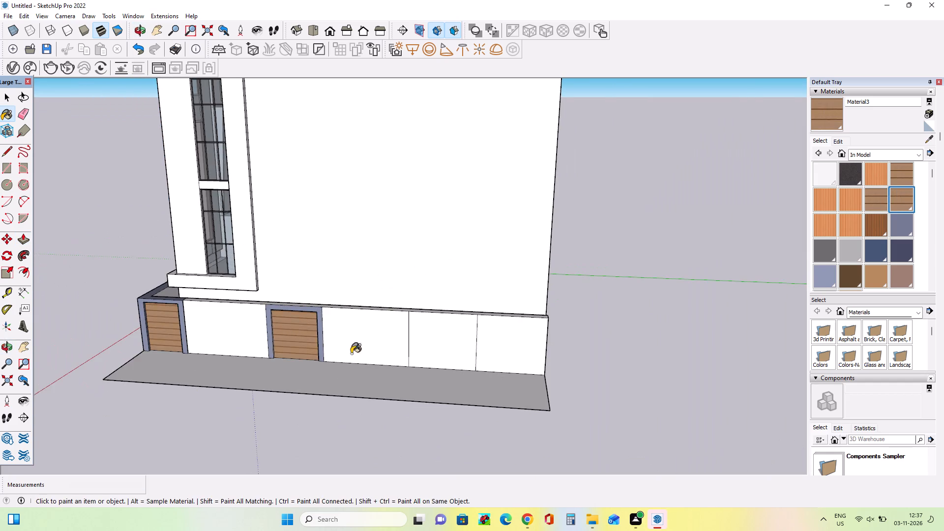
Draw a rectangle up from the base between the last two dividing lines of the side compound wall, leaving a narrow border.
middle_drag(403, 357, 407, 313)
scroll(410, 304, up, 3)
middle_drag(411, 308, 414, 319)
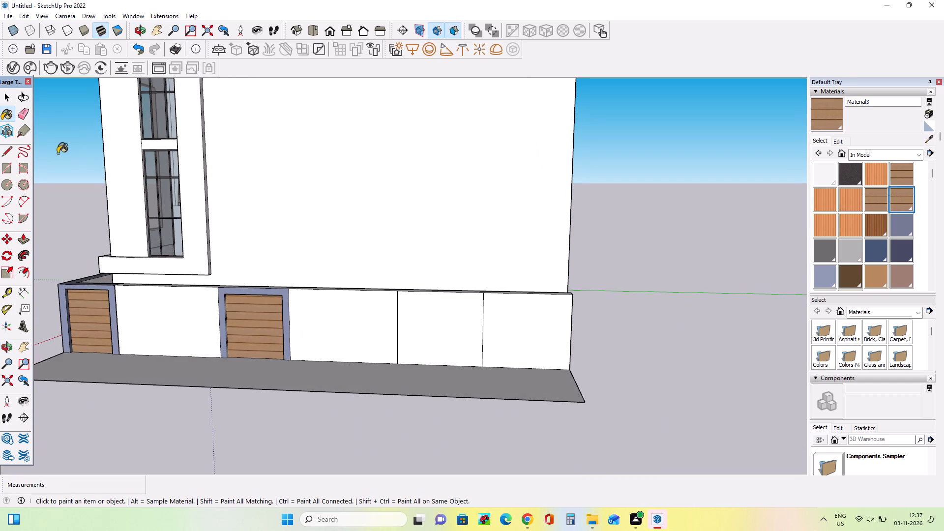
click(11, 169)
middle_drag(412, 334, 413, 357)
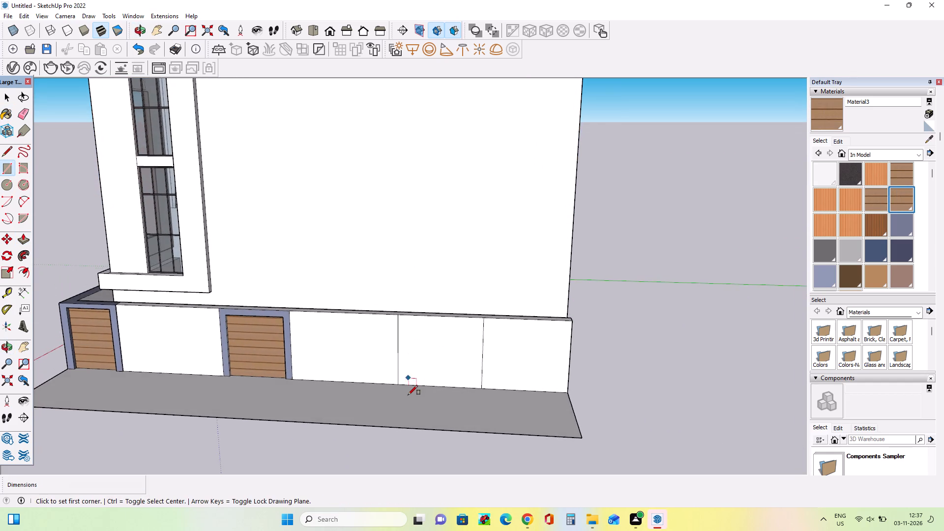
scroll(408, 395, up, 5)
click(407, 379)
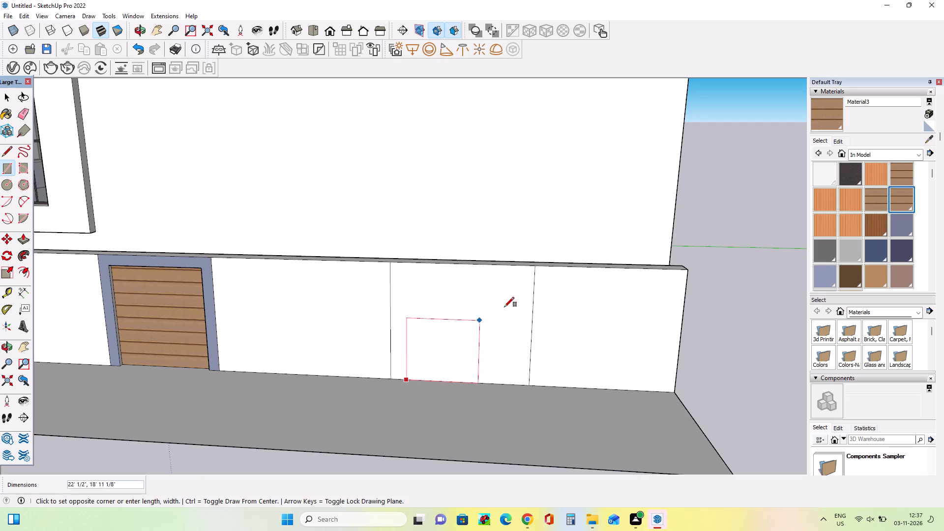
click(520, 280)
middle_drag(459, 349, 481, 365)
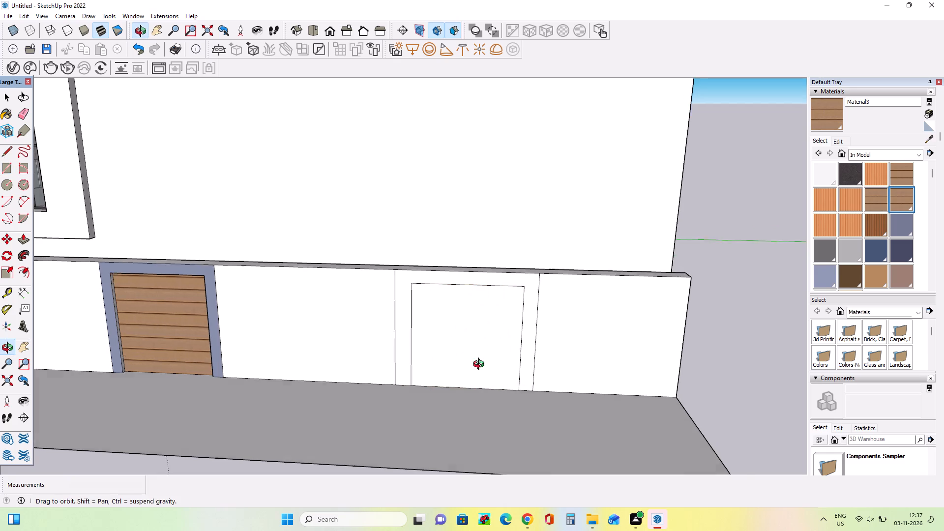
middle_drag(481, 365, 481, 365)
Push back the plain wall section between the second wood panel's frame and the newly outlined rectangular panel.
middle_drag(387, 333, 391, 349)
scroll(200, 334, up, 6)
middle_drag(206, 348, 218, 365)
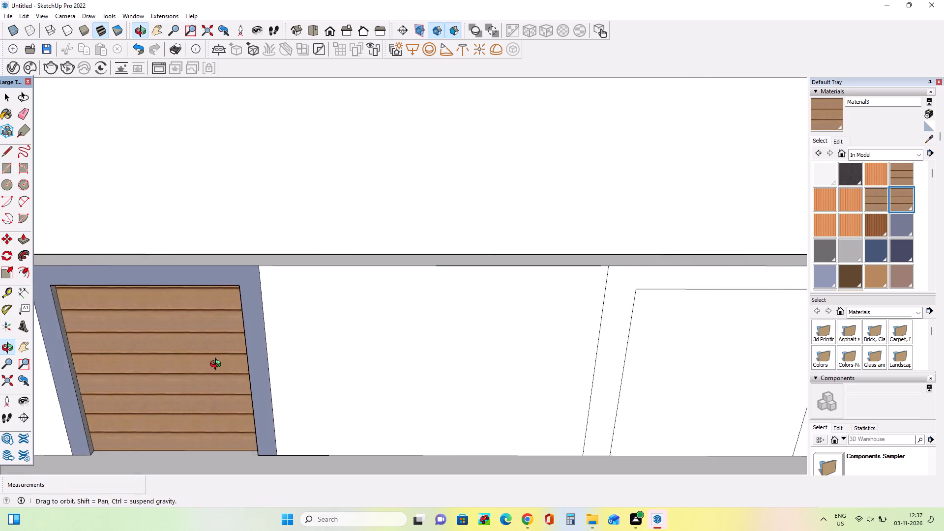
middle_drag(218, 365, 164, 379)
scroll(245, 377, up, 4)
middle_drag(245, 381, 246, 395)
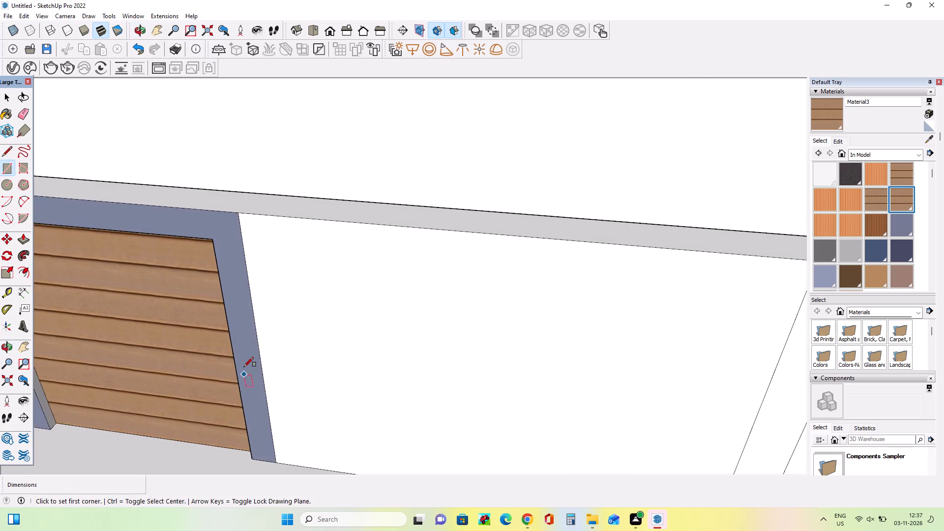
scroll(244, 367, down, 5)
click(25, 238)
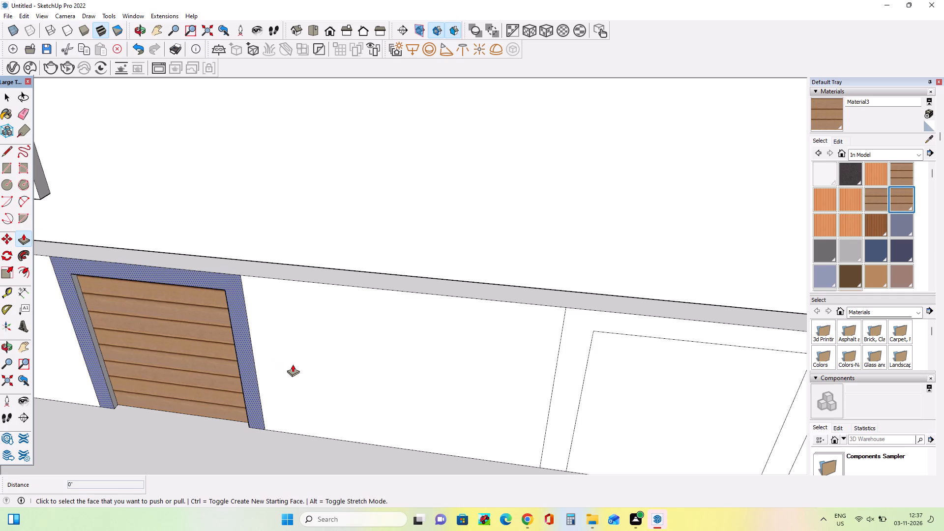
drag(293, 364, 293, 359)
Push back the plain wall section between the two wood panels by about 10 7/8".
middle_drag(255, 368, 473, 359)
scroll(473, 359, down, 4)
drag(332, 394, 324, 393)
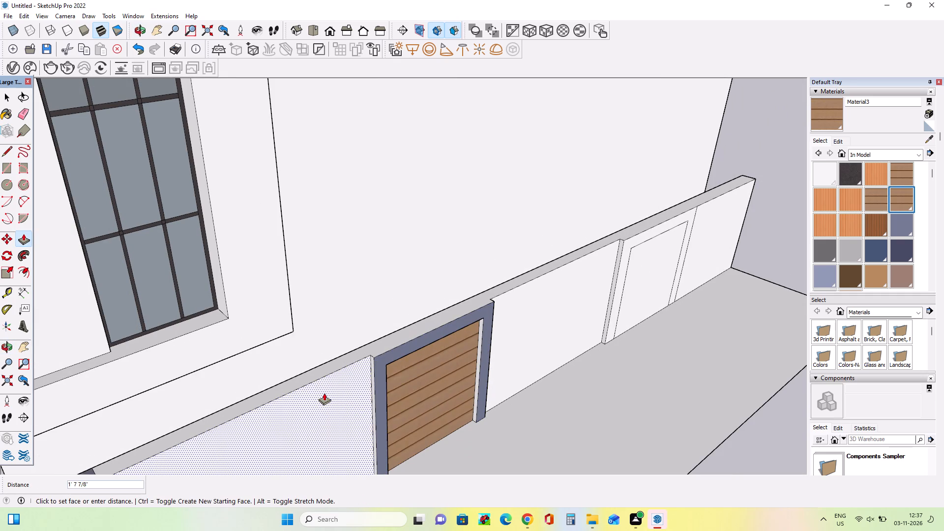
drag(324, 393, 328, 393)
Push inward the inner rectangle between the last two dividing lines of the side compound wall to form a recess.
scroll(342, 344, down, 8)
middle_drag(409, 388, 205, 354)
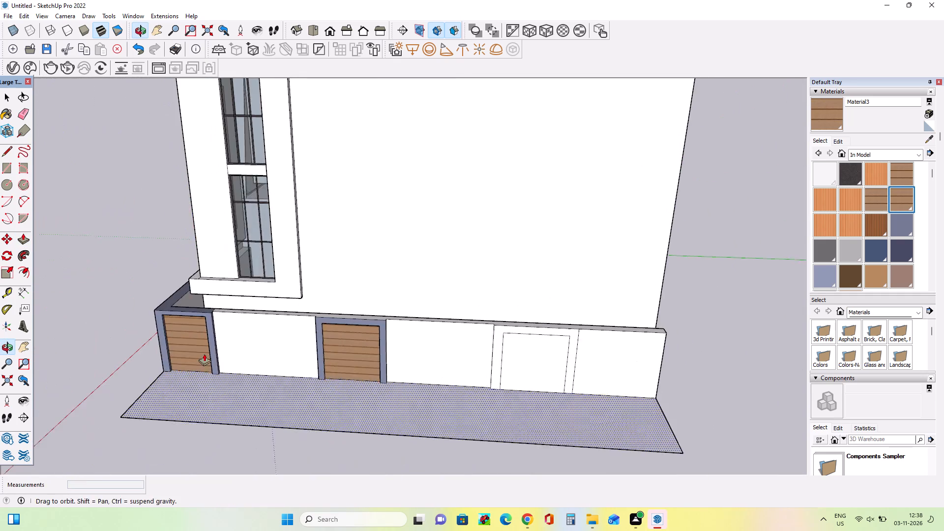
scroll(367, 354, up, 8)
scroll(114, 334, down, 8)
middle_drag(399, 383, 422, 397)
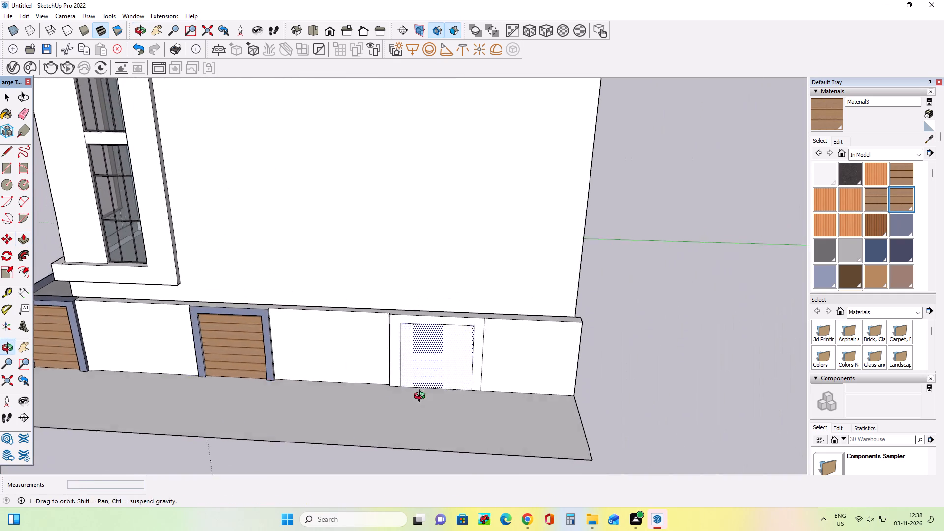
middle_drag(422, 397, 428, 400)
scroll(433, 378, up, 4)
middle_drag(386, 380, 410, 415)
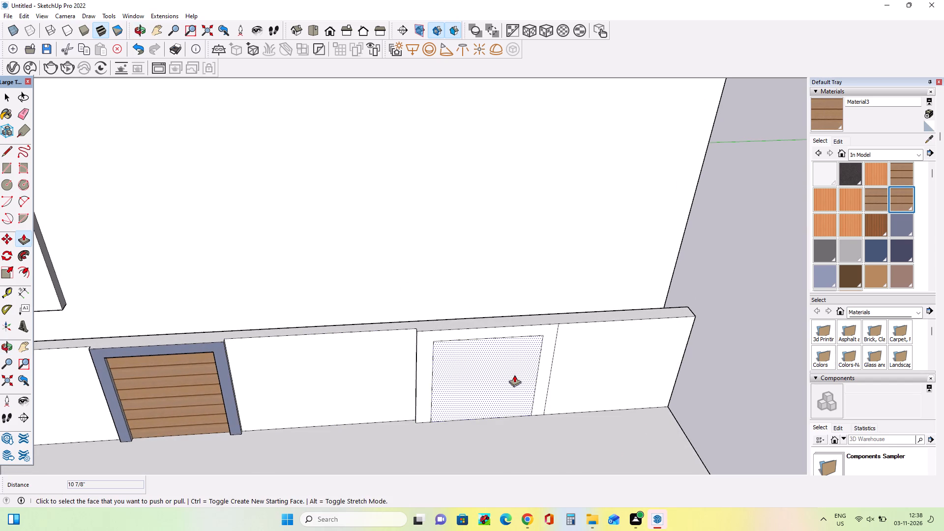
middle_drag(389, 418, 377, 411)
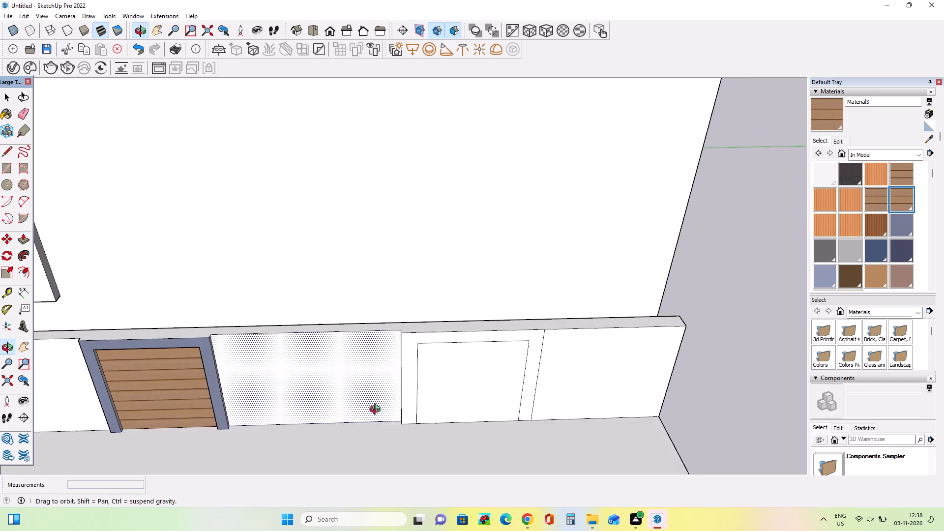
middle_drag(377, 411, 377, 403)
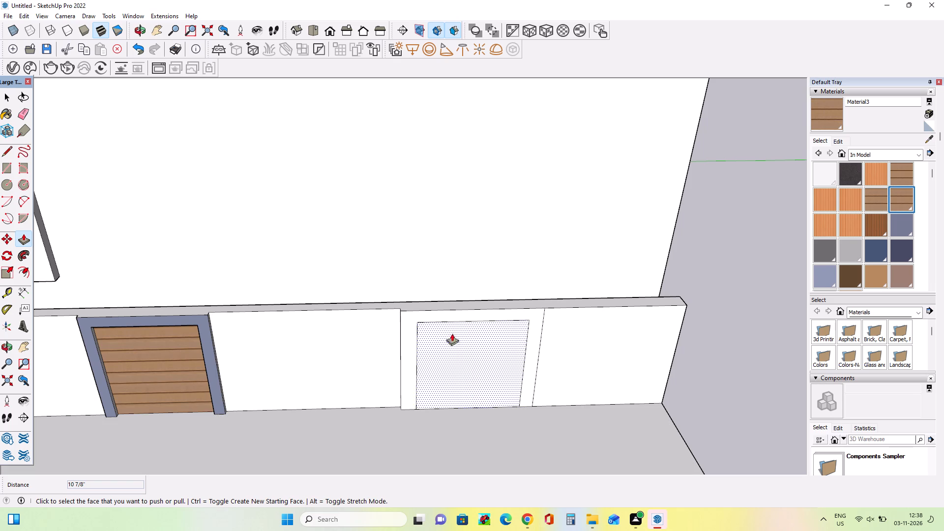
middle_drag(459, 381, 429, 334)
scroll(410, 347, up, 3)
drag(412, 361, 411, 358)
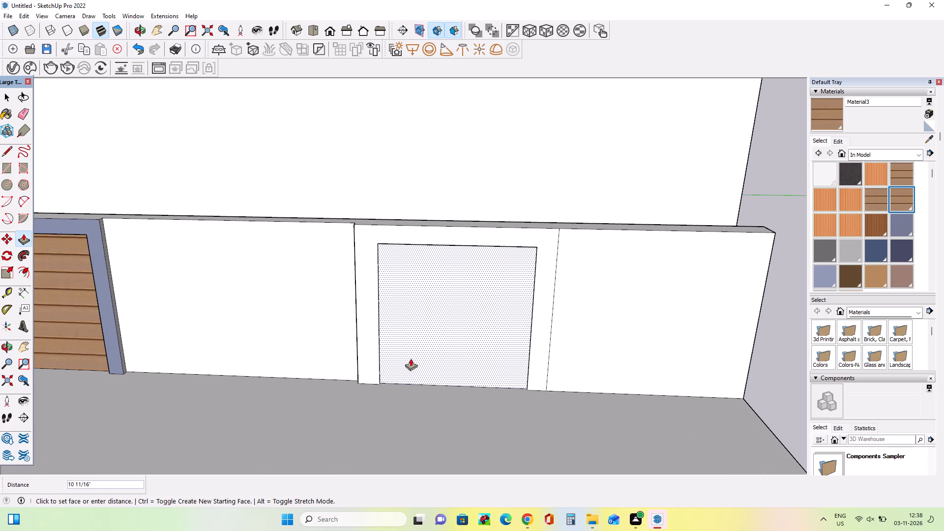
drag(411, 358, 413, 356)
Set the recess of the inner rectangle between the last two dividing lines to about 4 15/16" deep.
middle_drag(531, 386, 367, 413)
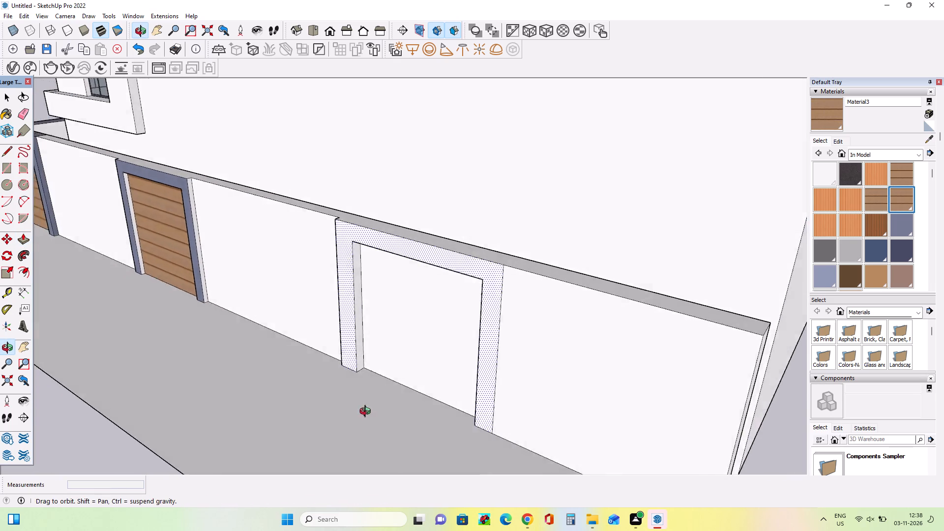
middle_drag(367, 413, 473, 417)
click(443, 378)
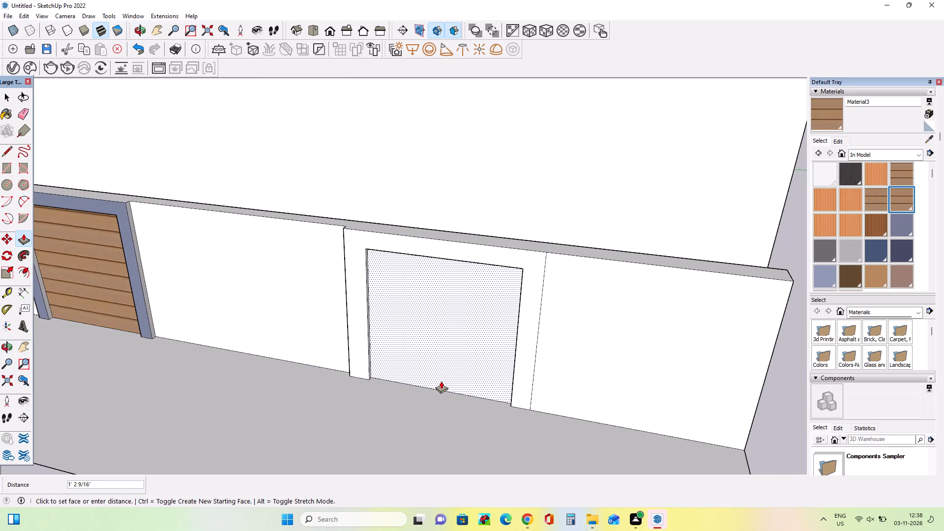
Paint the recessed face of the third compound wall panel with the horizontal wood plank material, Material3.
middle_drag(366, 422, 424, 403)
scroll(239, 390, down, 2)
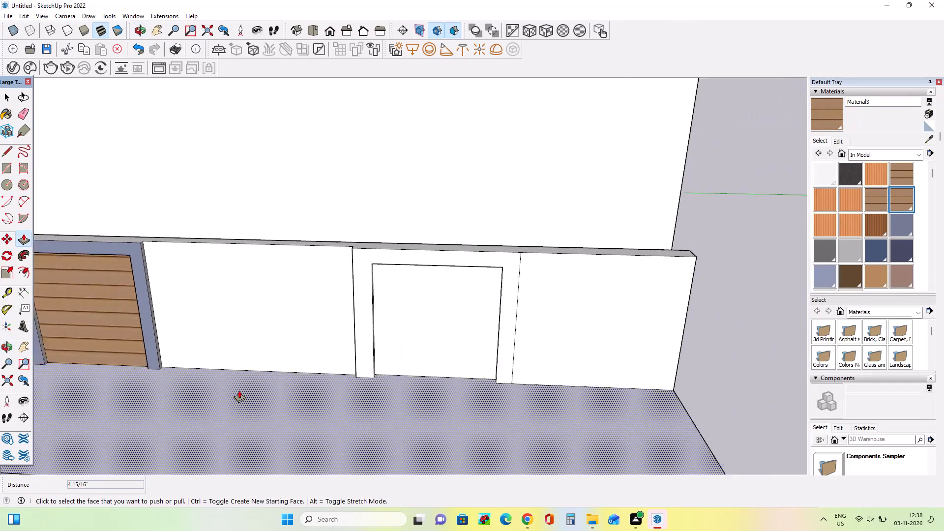
scroll(239, 390, down, 6)
middle_drag(494, 414, 500, 419)
scroll(406, 375, up, 2)
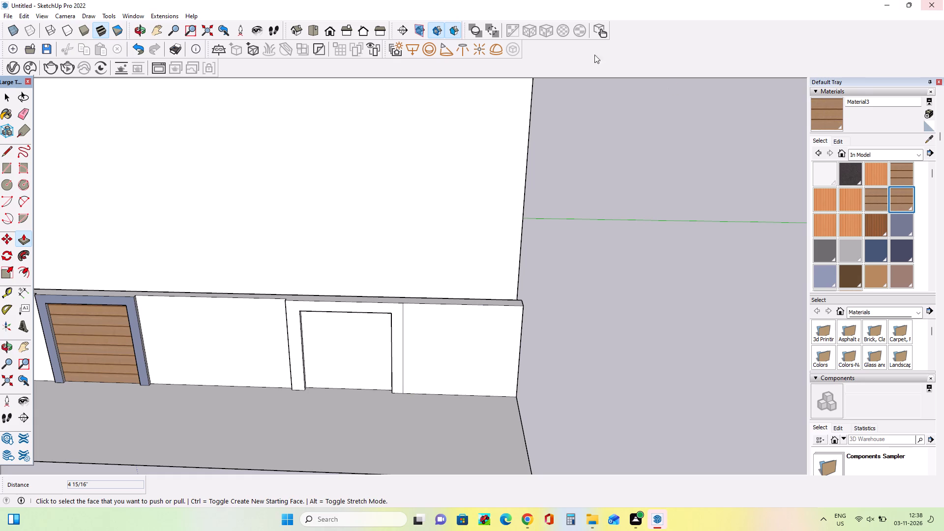
middle_drag(326, 364, 375, 279)
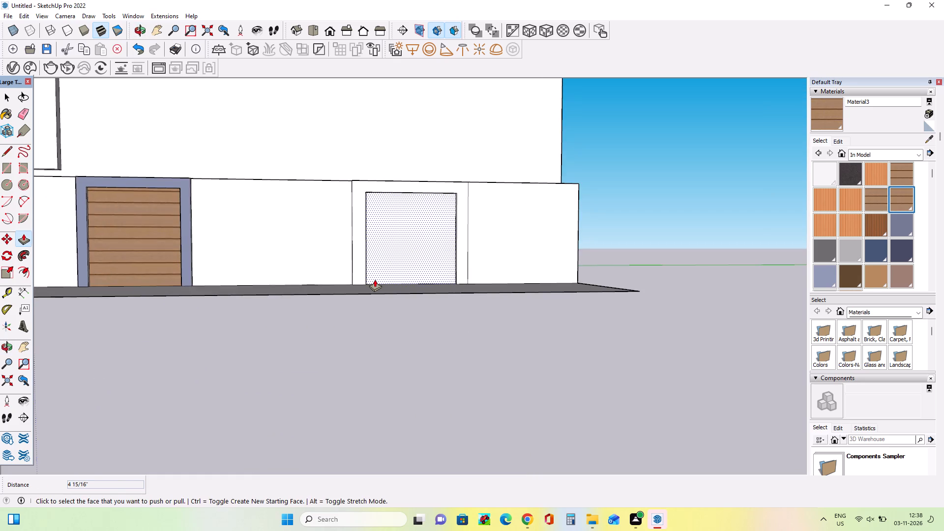
scroll(375, 279, up, 4)
middle_drag(376, 322, 358, 423)
scroll(426, 349, down, 4)
middle_drag(419, 250, 421, 275)
scroll(407, 317, up, 3)
middle_drag(394, 371, 356, 395)
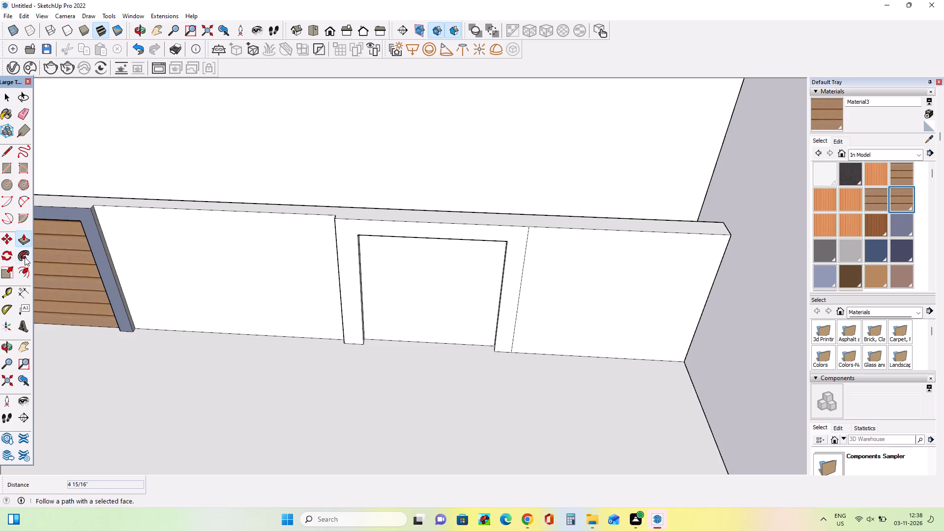
click(905, 202)
click(411, 294)
Paint the frame around the third wood panel with the blue-grey Material7.
middle_drag(401, 352, 398, 296)
scroll(398, 296, down, 3)
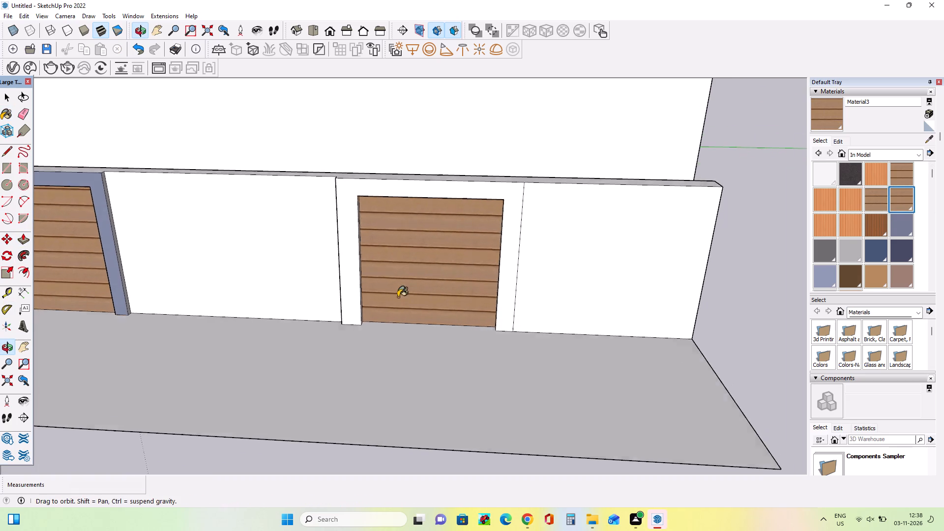
click(910, 223)
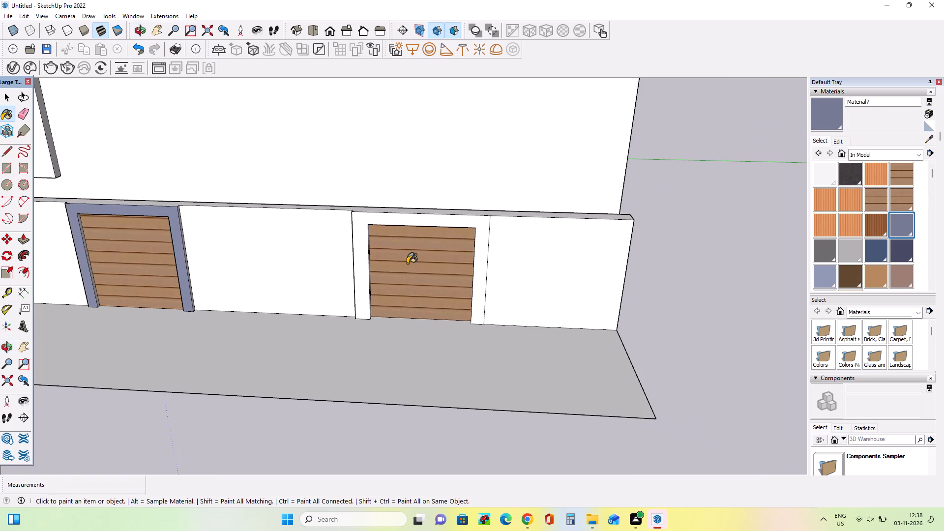
click(363, 244)
Examine the three framed wood panels along the side compound wall and the plain wall sections between them.
middle_drag(300, 344, 321, 369)
scroll(320, 355, down, 6)
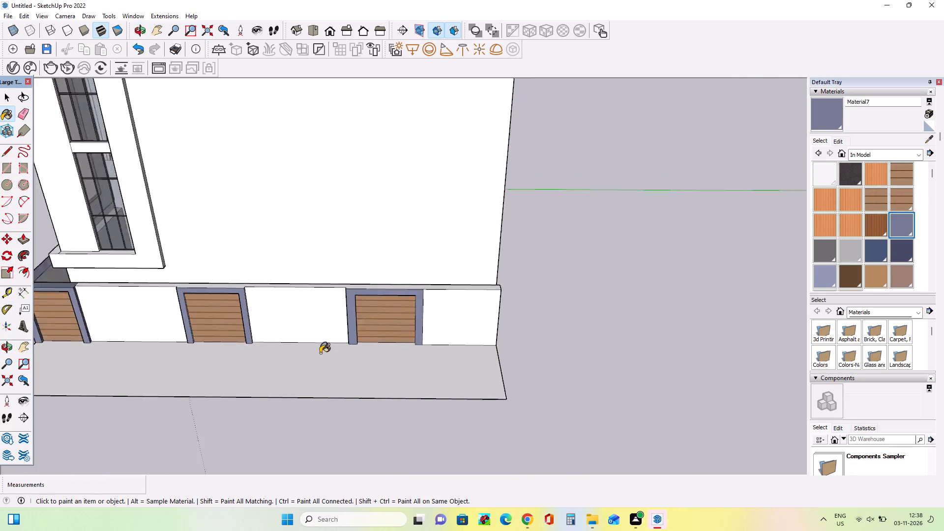
scroll(320, 353, down, 2)
middle_drag(316, 319, 343, 224)
scroll(293, 300, up, 4)
middle_drag(300, 308, 235, 379)
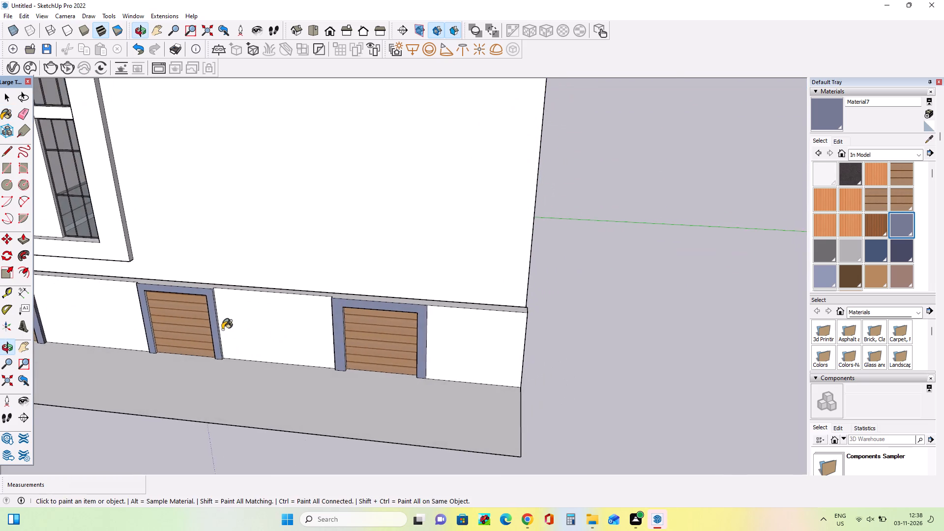
scroll(225, 323, up, 4)
middle_drag(272, 318, 291, 332)
scroll(254, 313, down, 4)
middle_drag(256, 308, 337, 282)
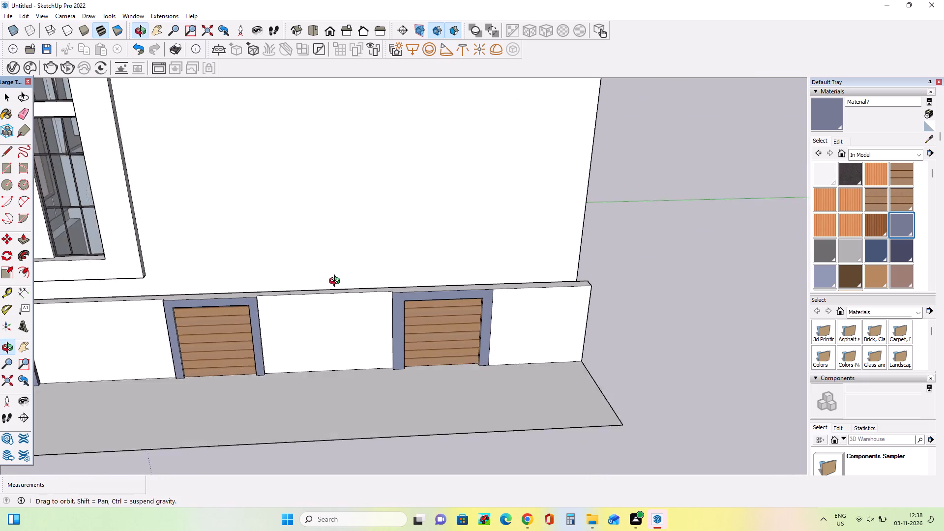
middle_drag(337, 282, 338, 282)
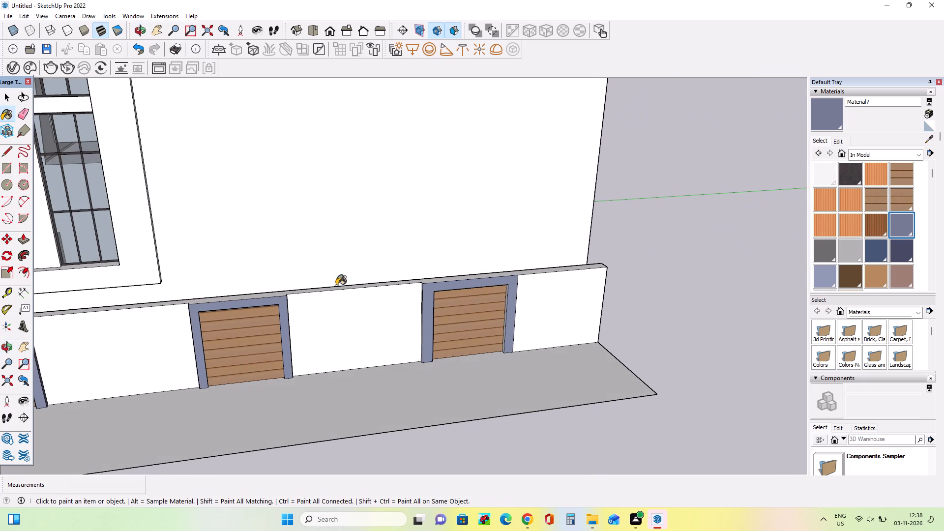
middle_drag(316, 349, 344, 345)
scroll(343, 335, down, 4)
middle_drag(415, 366, 343, 330)
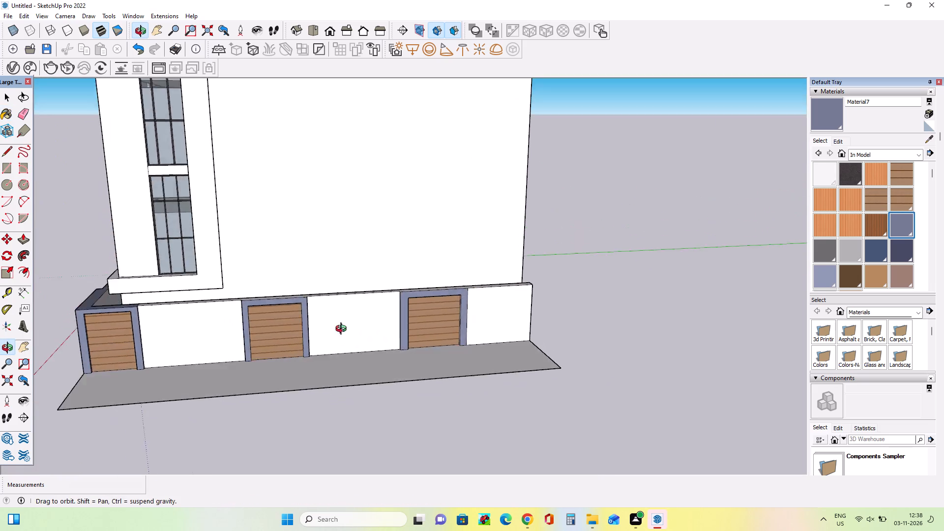
middle_drag(343, 330, 311, 329)
Push back the plain end section of the side compound wall, beyond the third panel's frame, by about 1' 4".
scroll(499, 326, up, 4)
middle_drag(505, 332, 503, 372)
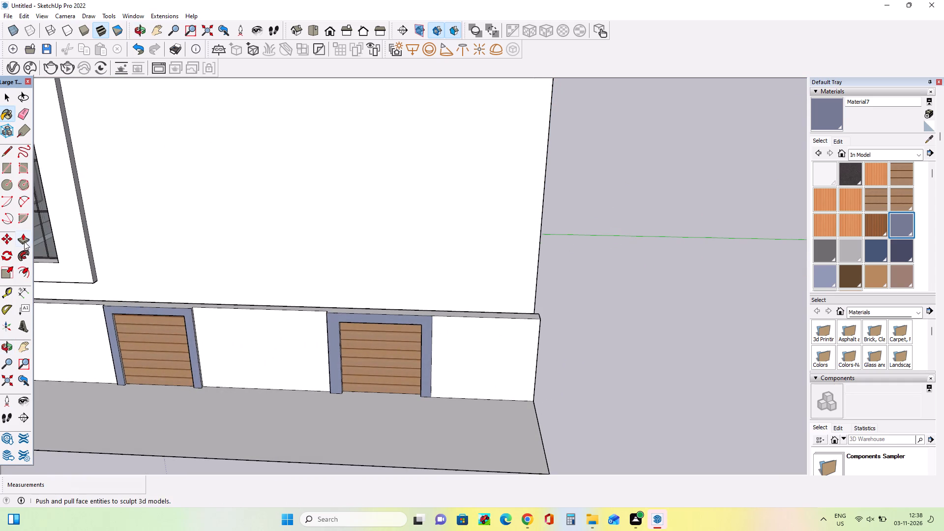
click(24, 241)
click(457, 367)
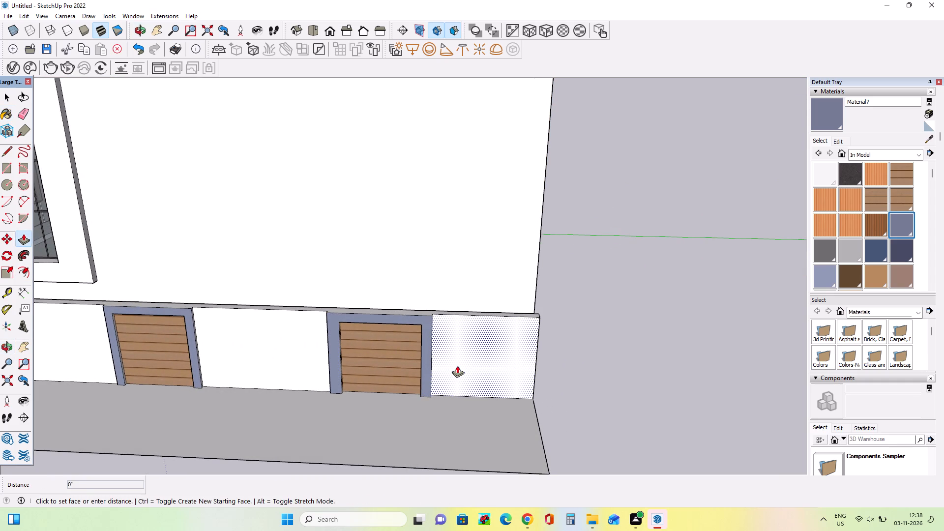
middle_drag(550, 359, 314, 417)
scroll(188, 380, up, 7)
middle_drag(282, 375, 442, 380)
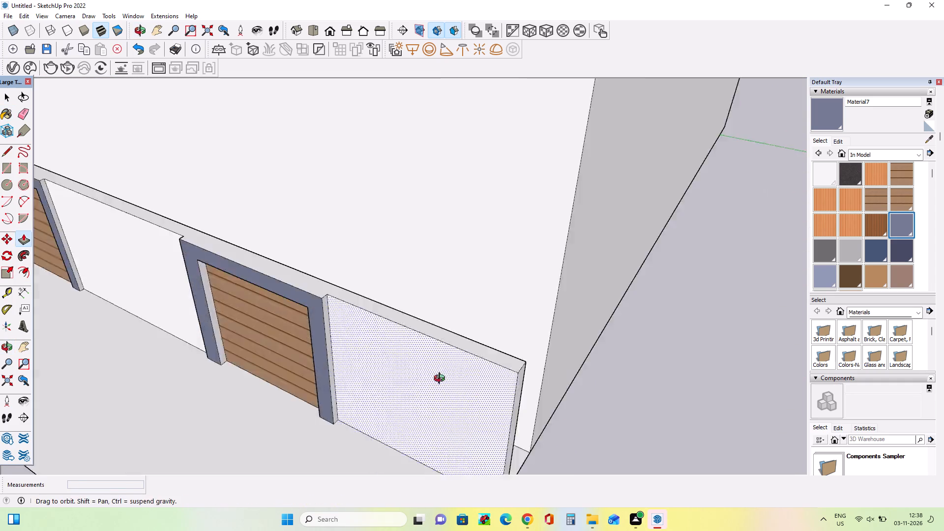
middle_drag(442, 380, 474, 366)
scroll(474, 366, down, 13)
middle_drag(284, 383, 443, 306)
Move the reference image from beside the front of the building to the open ground past its side wall.
scroll(444, 309, down, 2)
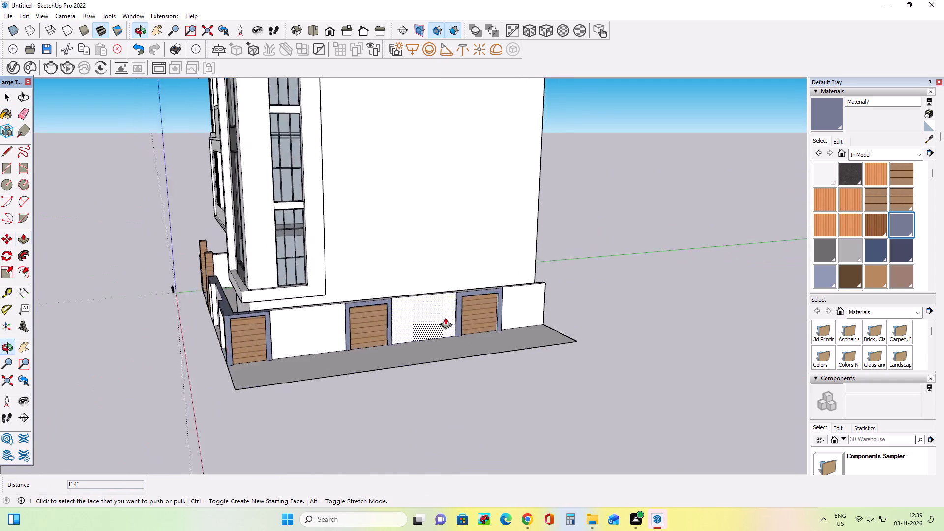
scroll(445, 317, down, 6)
middle_drag(356, 245, 433, 296)
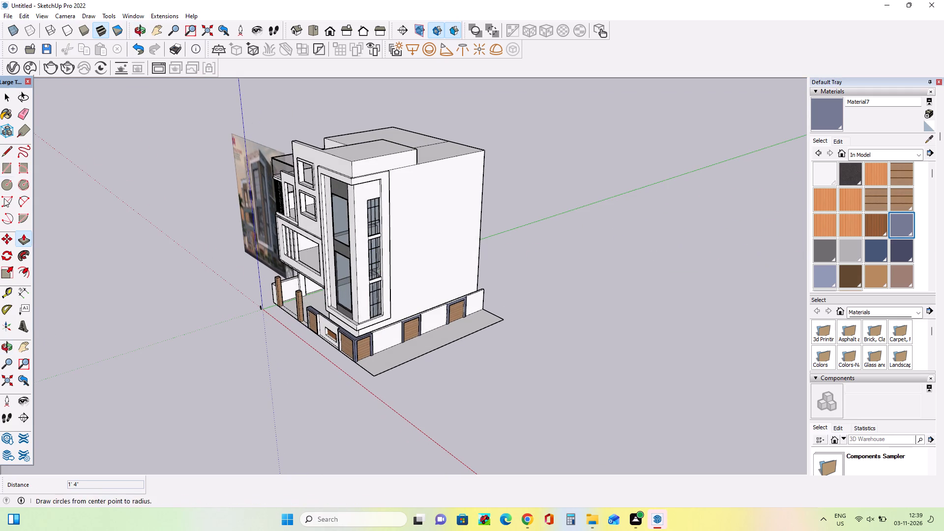
click(6, 247)
drag(251, 228, 549, 302)
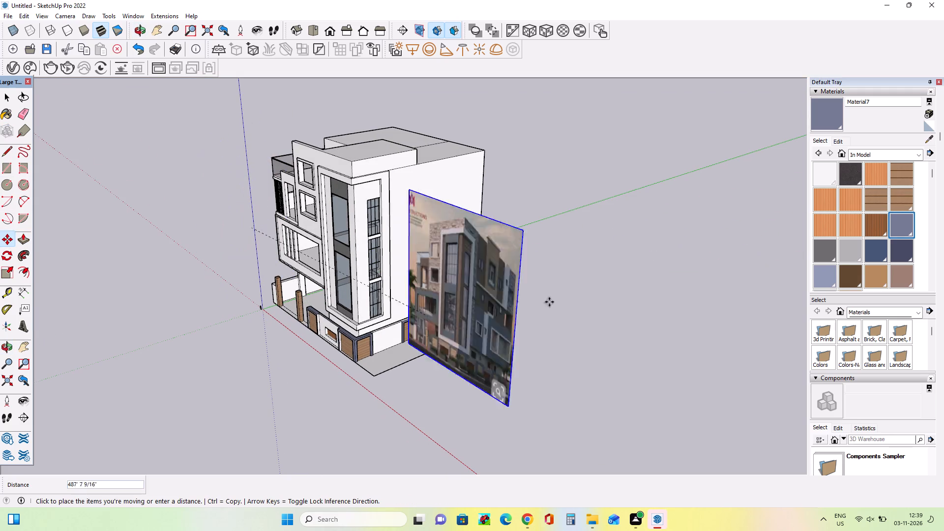
drag(549, 302, 590, 221)
Rotate the reference image 90 degrees about the vertical axis so it faces the same way as the side facade.
middle_drag(632, 276, 487, 225)
scroll(454, 240, down, 3)
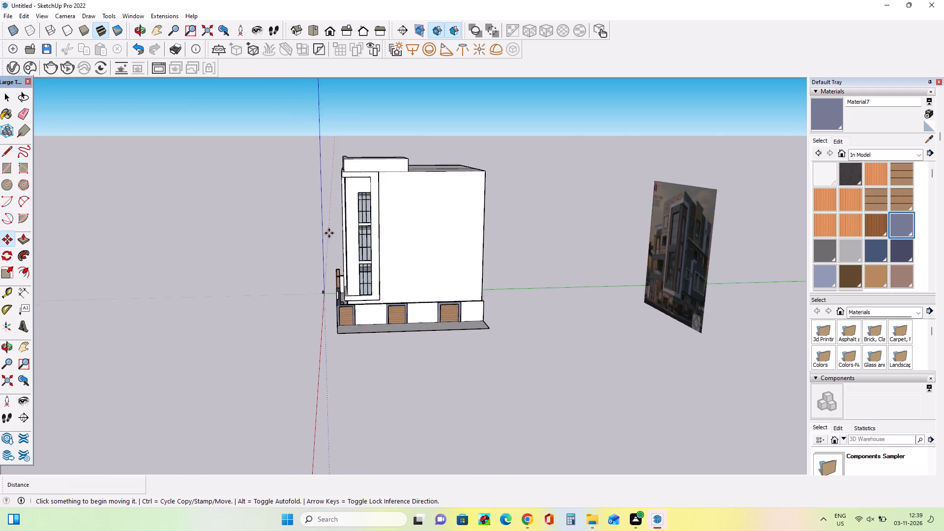
scroll(329, 233, down, 3)
middle_drag(368, 287, 384, 310)
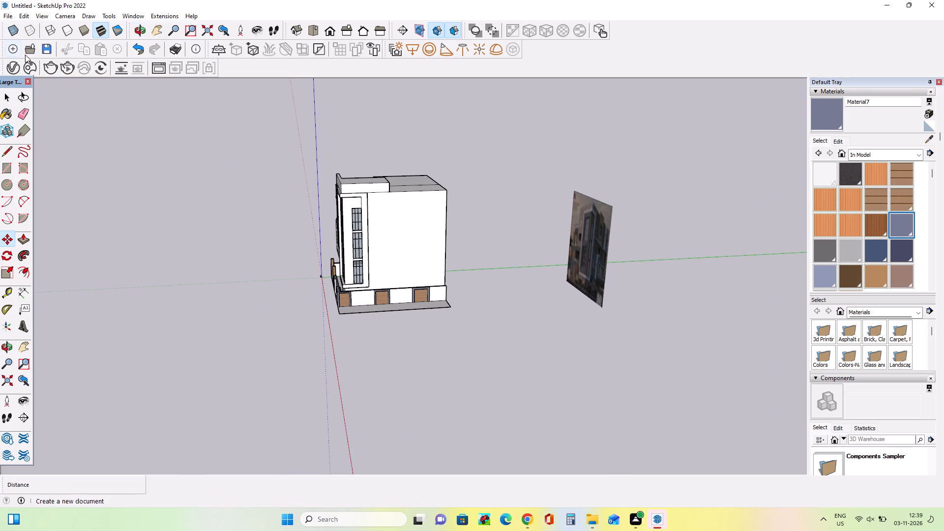
click(8, 102)
click(604, 252)
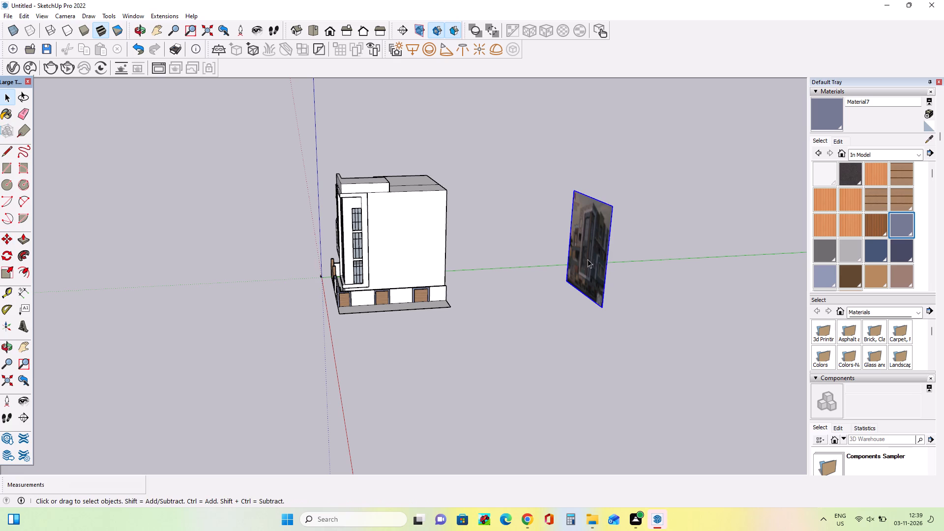
click(5, 251)
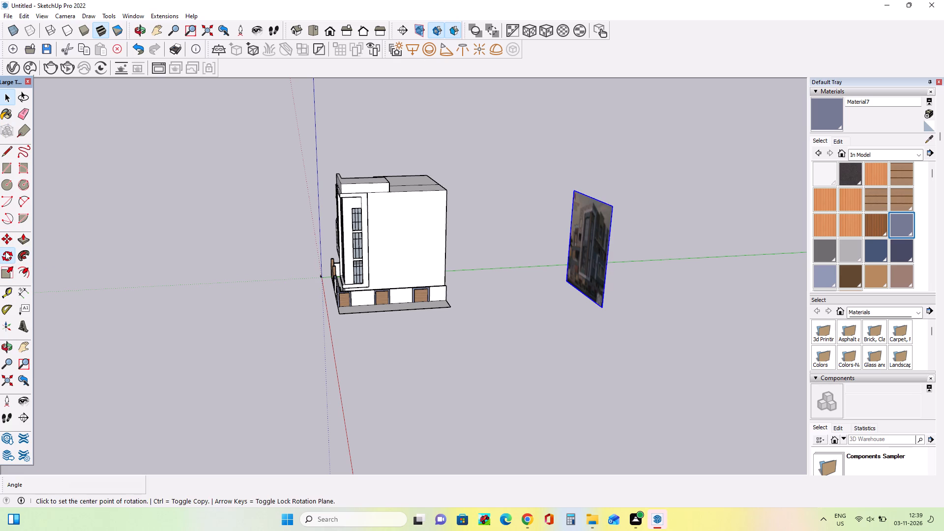
click(600, 321)
click(544, 325)
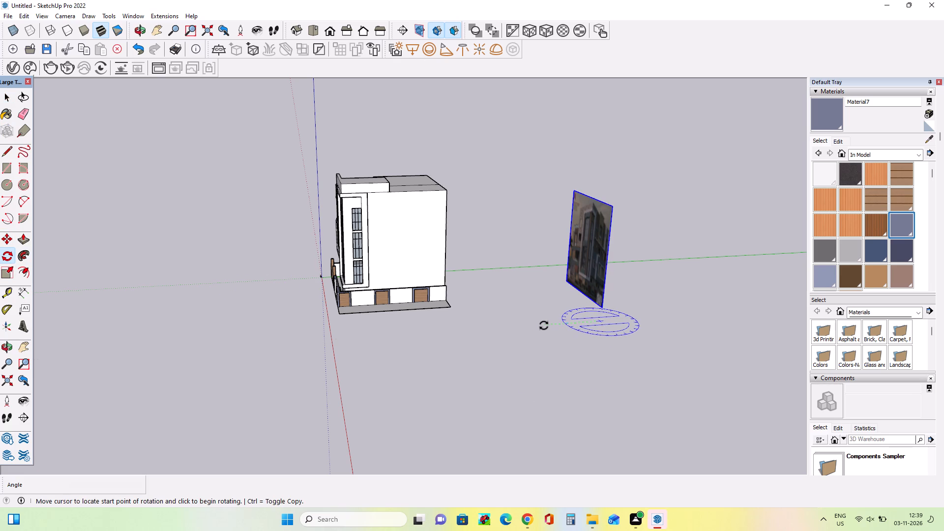
click(624, 347)
Examine the side facade in the reference image, comparing its windows and projecting bands with the model's blank side wall.
middle_drag(535, 353, 531, 313)
scroll(484, 280, up, 5)
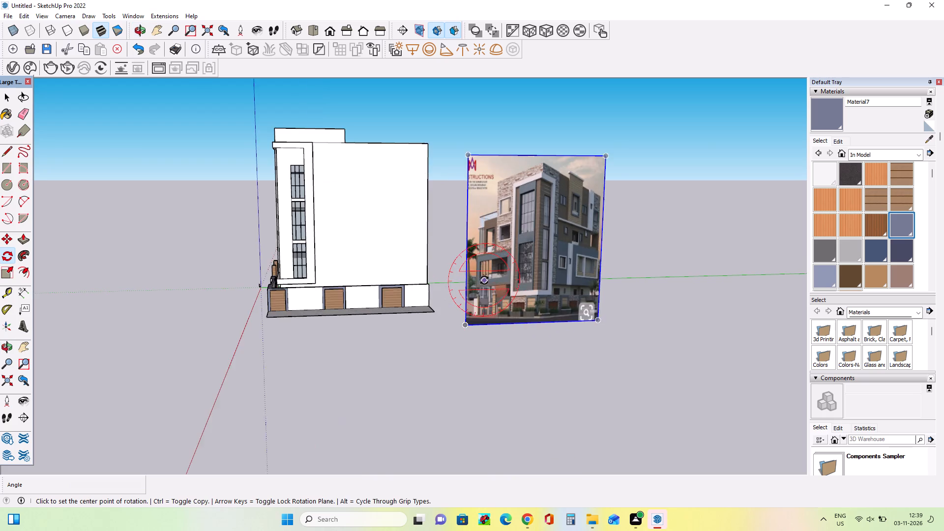
scroll(484, 280, up, 2)
middle_drag(355, 320, 355, 345)
scroll(213, 292, down, 4)
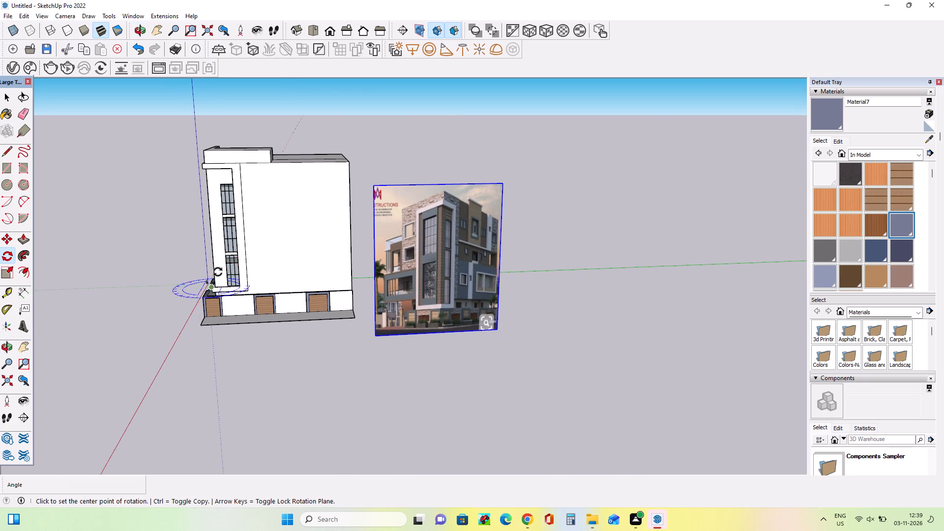
middle_drag(221, 266, 222, 279)
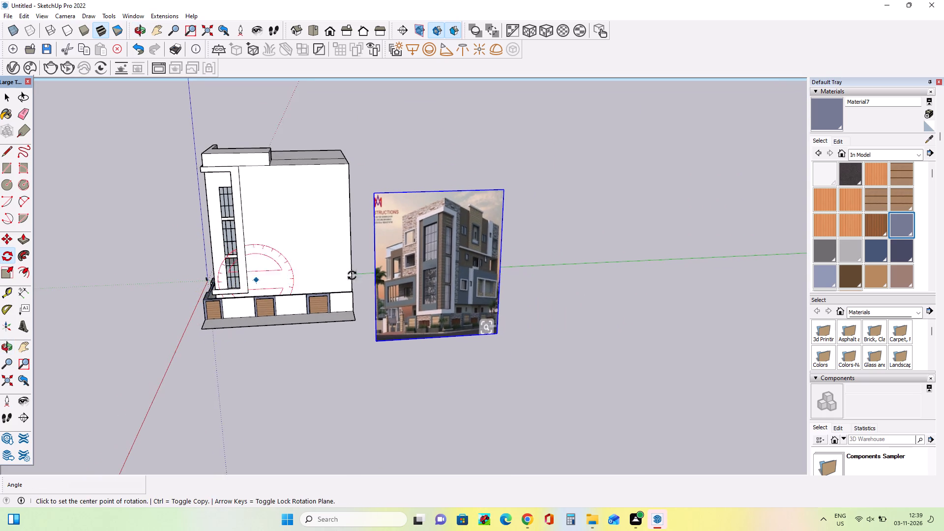
scroll(364, 268, up, 3)
middle_drag(367, 274, 367, 302)
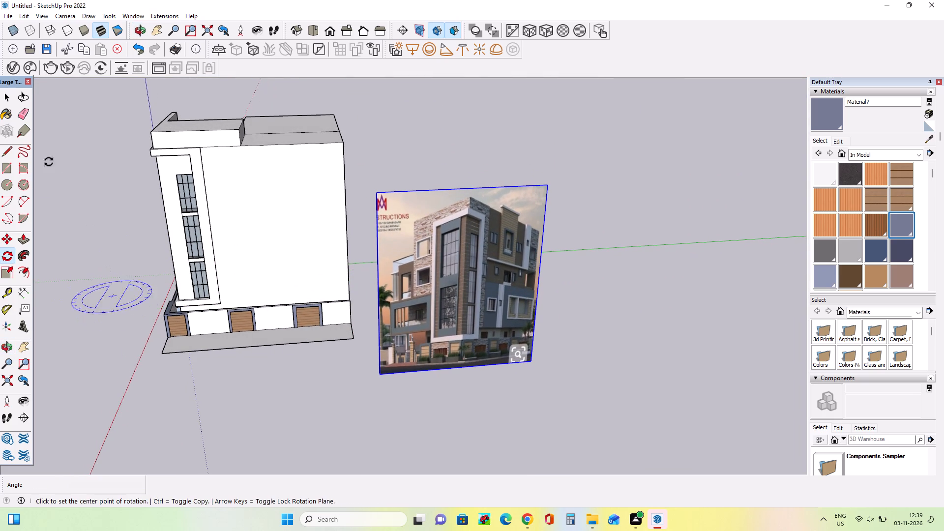
click(7, 97)
click(63, 155)
middle_drag(145, 316, 144, 294)
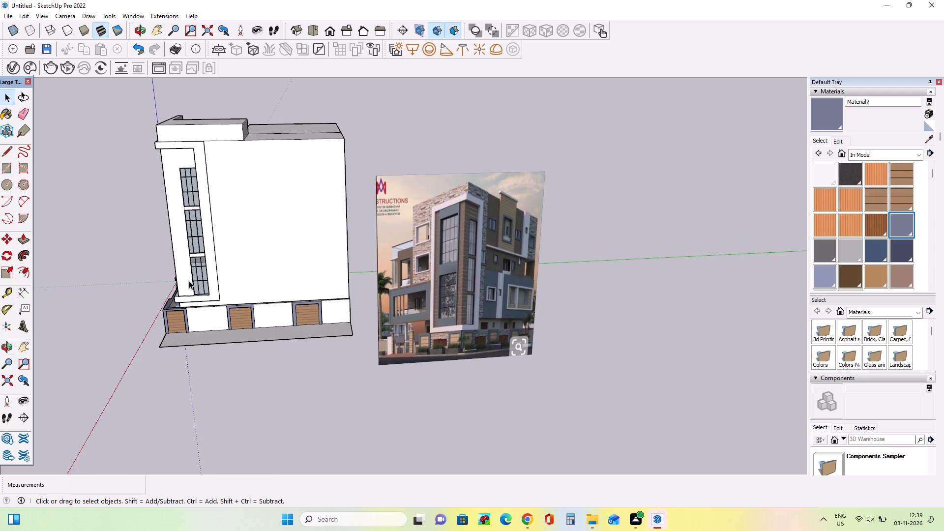
scroll(508, 290, up, 3)
middle_drag(599, 295, 599, 317)
scroll(465, 318, up, 3)
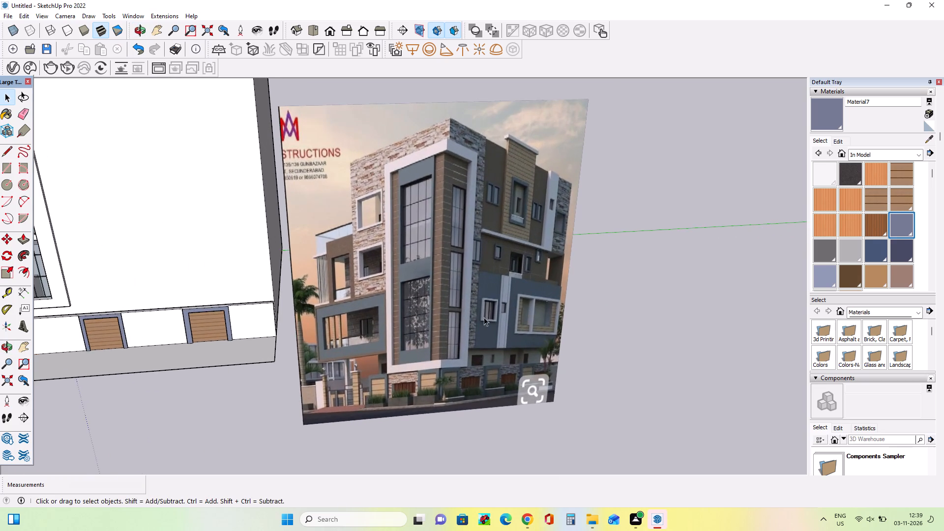
middle_drag(484, 317, 492, 329)
scroll(533, 317, down, 3)
middle_drag(533, 317, 525, 336)
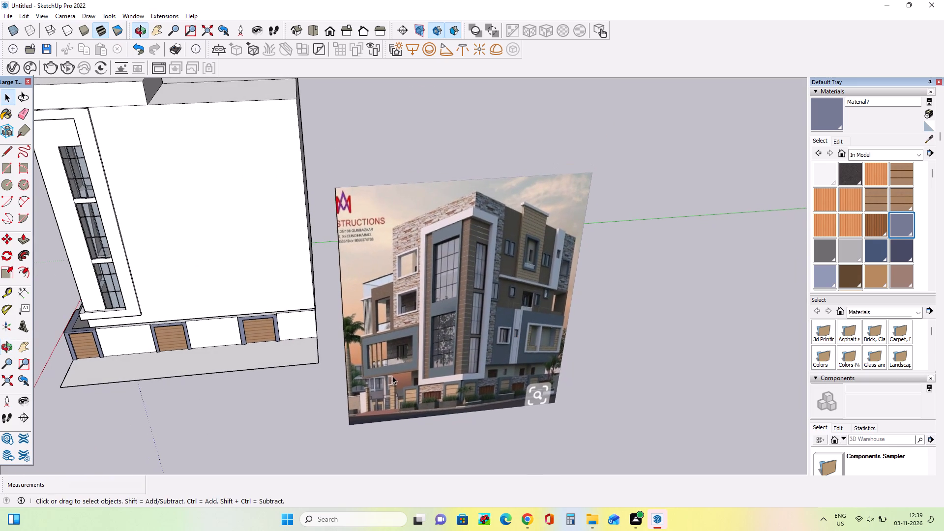
middle_drag(392, 374, 354, 328)
scroll(475, 353, up, 4)
middle_click(528, 365)
scroll(529, 357, down, 3)
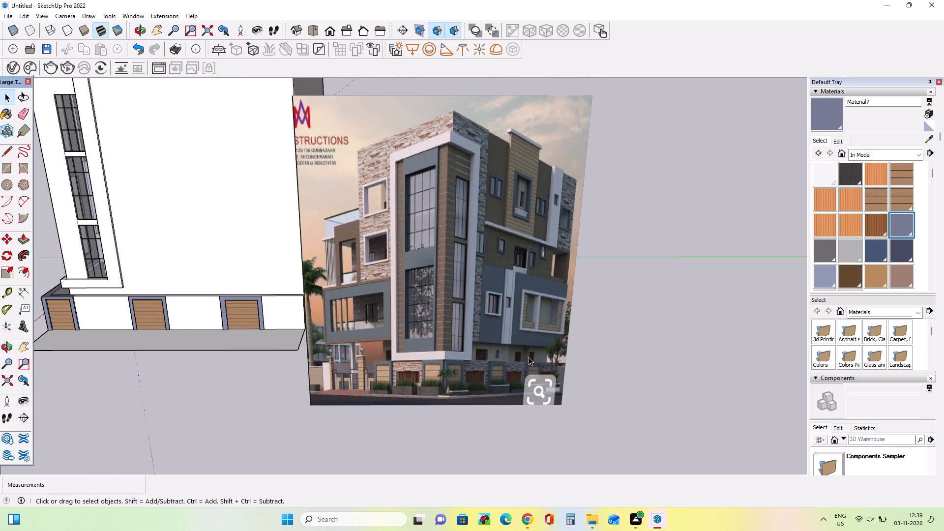
middle_drag(526, 356, 498, 357)
scroll(467, 360, up, 3)
scroll(468, 357, down, 4)
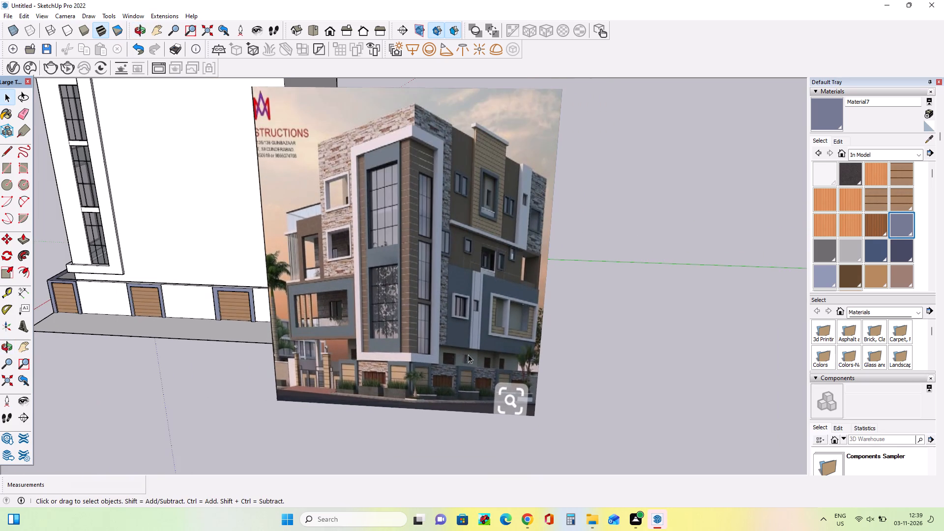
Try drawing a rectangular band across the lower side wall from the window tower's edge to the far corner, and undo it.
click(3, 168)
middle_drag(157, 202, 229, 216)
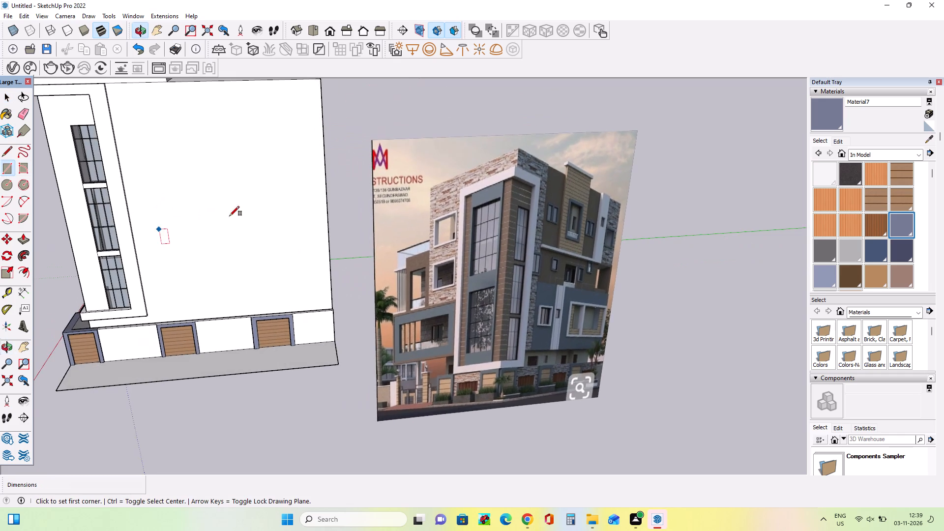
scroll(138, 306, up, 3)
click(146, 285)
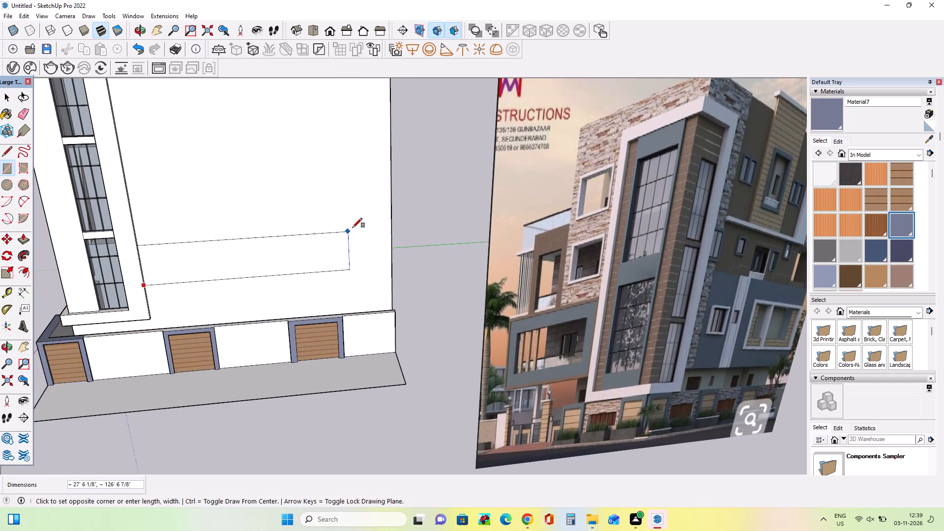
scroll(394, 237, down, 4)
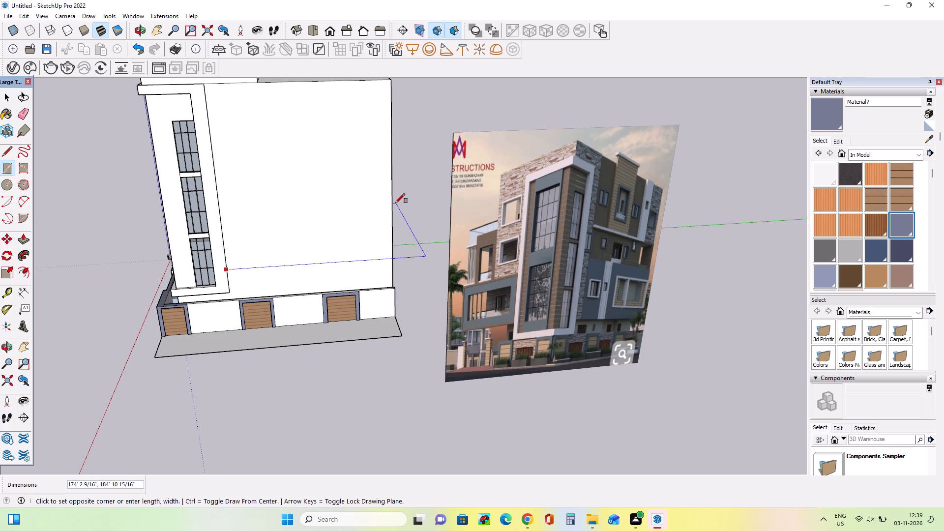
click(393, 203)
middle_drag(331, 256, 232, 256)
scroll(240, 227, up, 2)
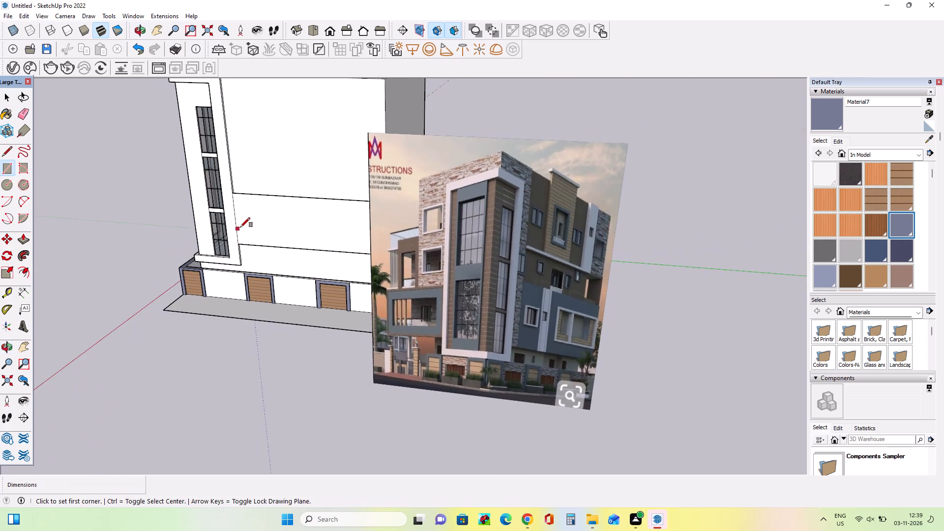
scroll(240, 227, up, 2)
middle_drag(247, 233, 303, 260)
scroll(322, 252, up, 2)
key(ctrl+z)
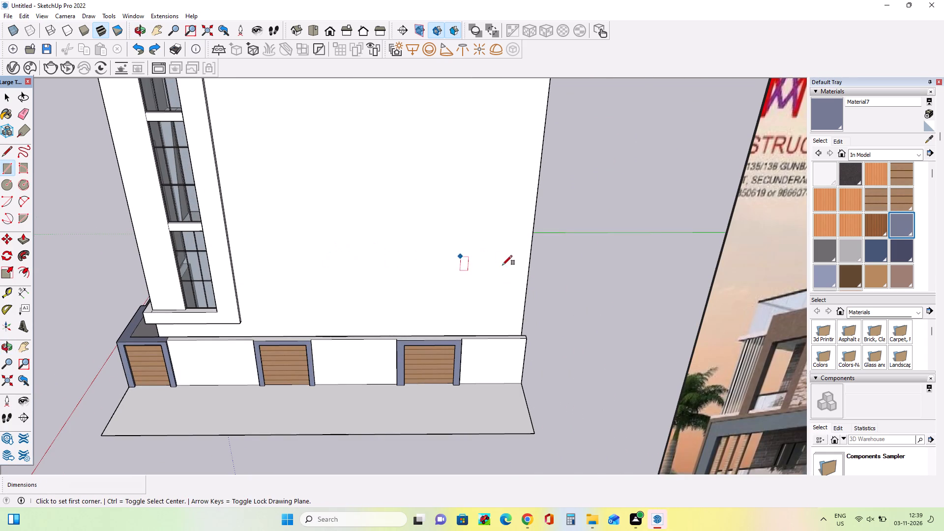
Draw a rectangle about 55' 6" by 153' 1" across the lower side wall, from the tower frame's edge to the far corner.
middle_drag(222, 202, 197, 206)
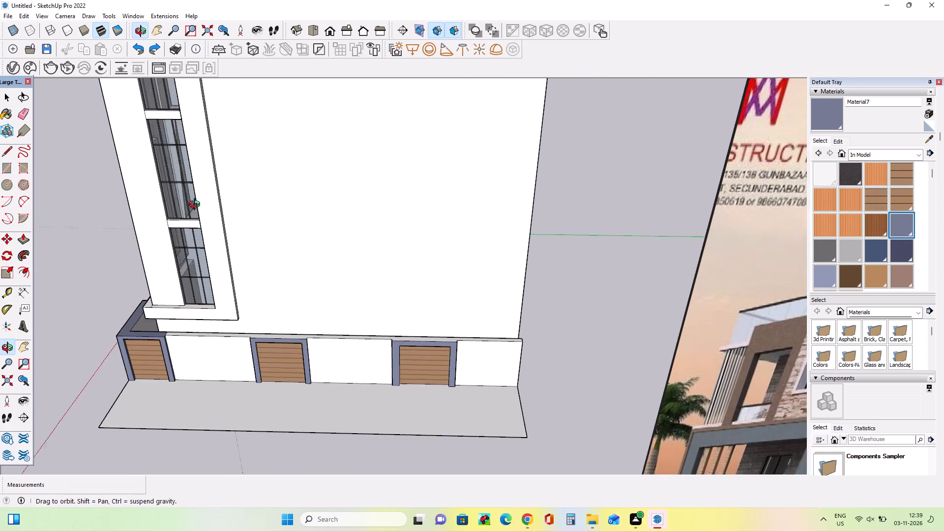
middle_drag(197, 206, 181, 212)
scroll(239, 191, up, 3)
click(210, 203)
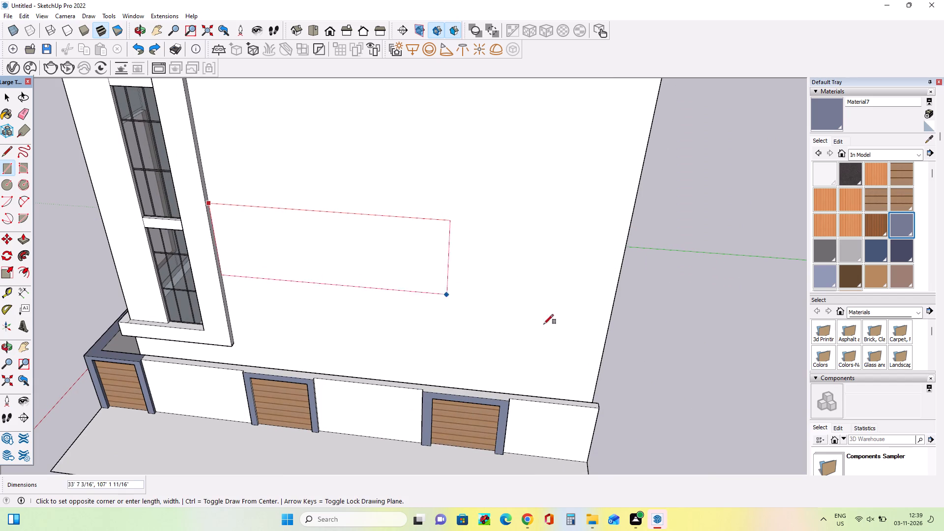
click(604, 359)
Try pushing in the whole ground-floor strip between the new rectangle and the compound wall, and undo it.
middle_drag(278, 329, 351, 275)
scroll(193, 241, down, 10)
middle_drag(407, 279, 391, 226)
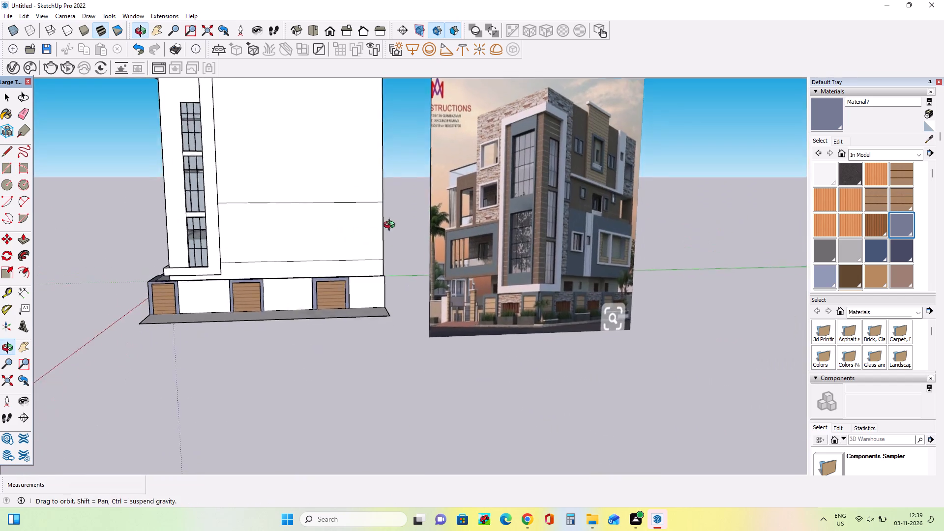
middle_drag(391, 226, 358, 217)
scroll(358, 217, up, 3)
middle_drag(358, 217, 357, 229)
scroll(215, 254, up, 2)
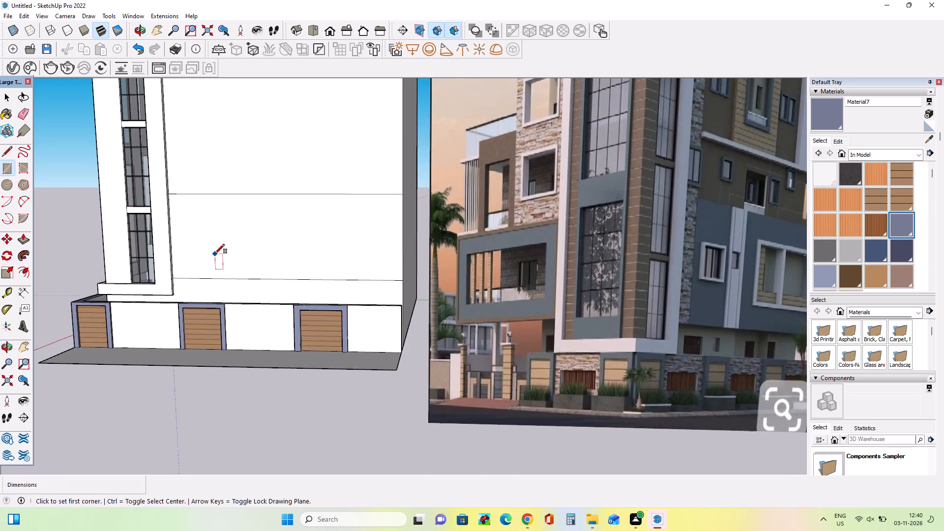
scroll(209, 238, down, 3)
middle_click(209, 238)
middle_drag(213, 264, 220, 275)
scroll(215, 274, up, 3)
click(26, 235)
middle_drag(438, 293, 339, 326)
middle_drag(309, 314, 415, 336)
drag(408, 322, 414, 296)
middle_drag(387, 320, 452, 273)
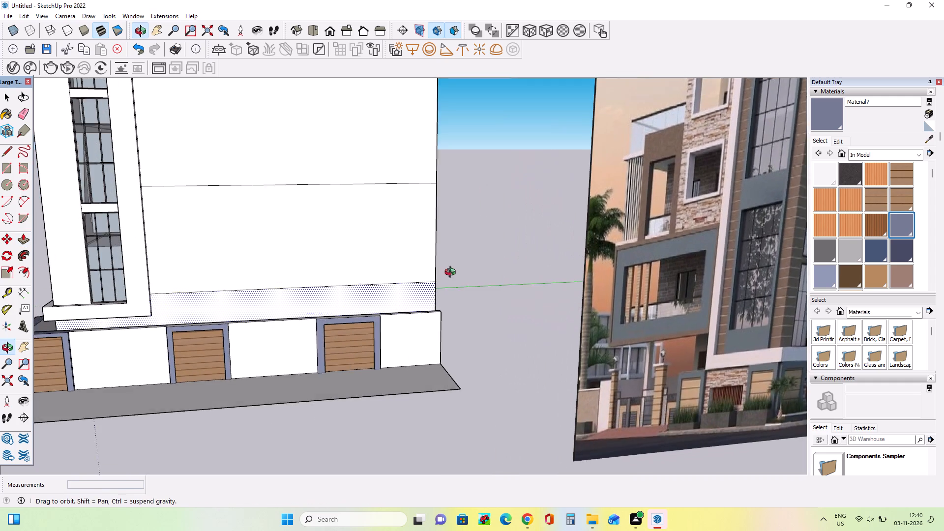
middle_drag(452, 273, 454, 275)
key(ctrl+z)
Draw a line from the tower frame's bottom corner down to the compound wall, dividing the ground-floor strip at the tower.
middle_drag(226, 286, 133, 305)
scroll(154, 303, up, 5)
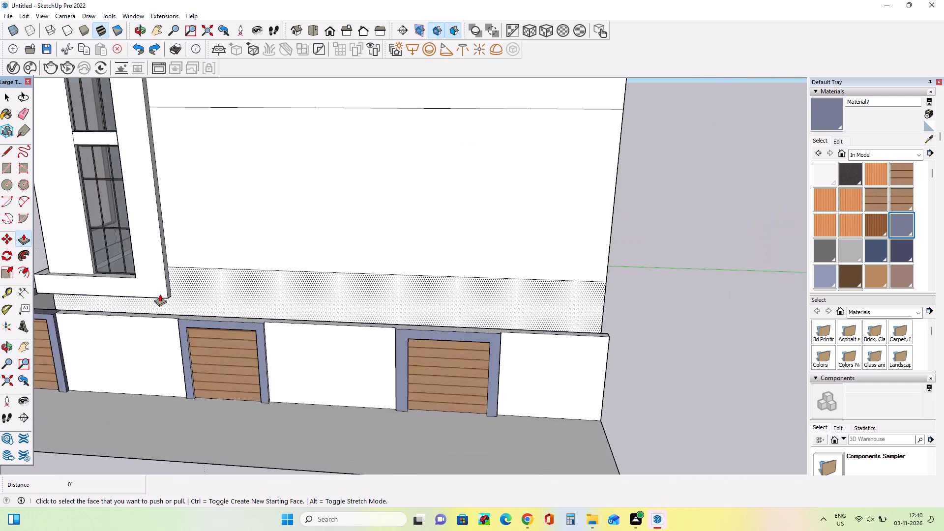
scroll(160, 294, up, 4)
middle_drag(214, 306, 208, 435)
scroll(208, 435, down, 3)
scroll(206, 406, up, 5)
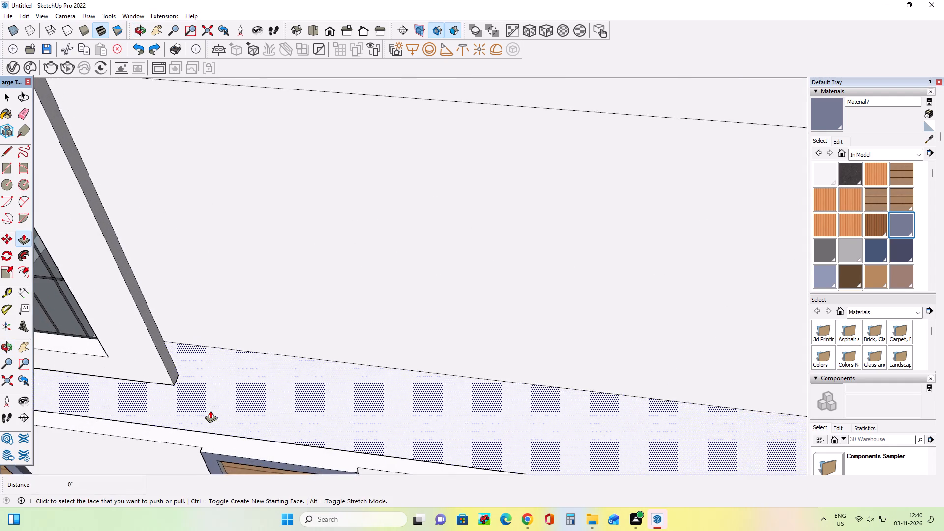
middle_drag(214, 419, 224, 441)
click(10, 152)
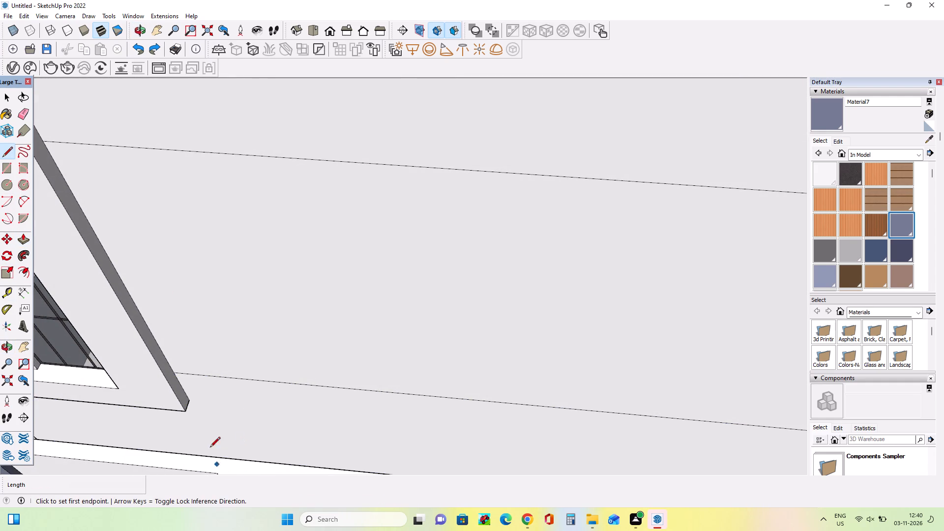
click(189, 401)
middle_drag(255, 453, 239, 516)
scroll(233, 451, up, 3)
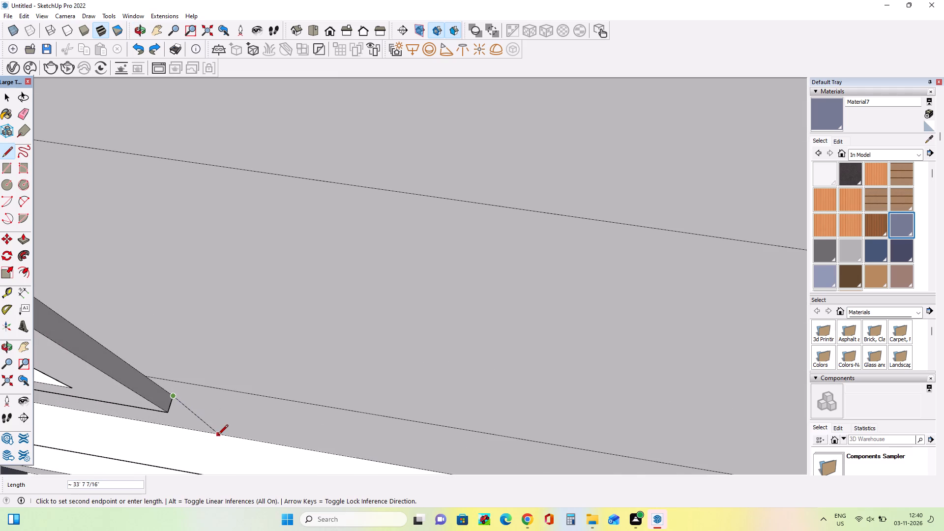
click(228, 437)
Push the ground-floor strip beyond the tower inward by about 12' 2".
middle_drag(204, 461, 234, 378)
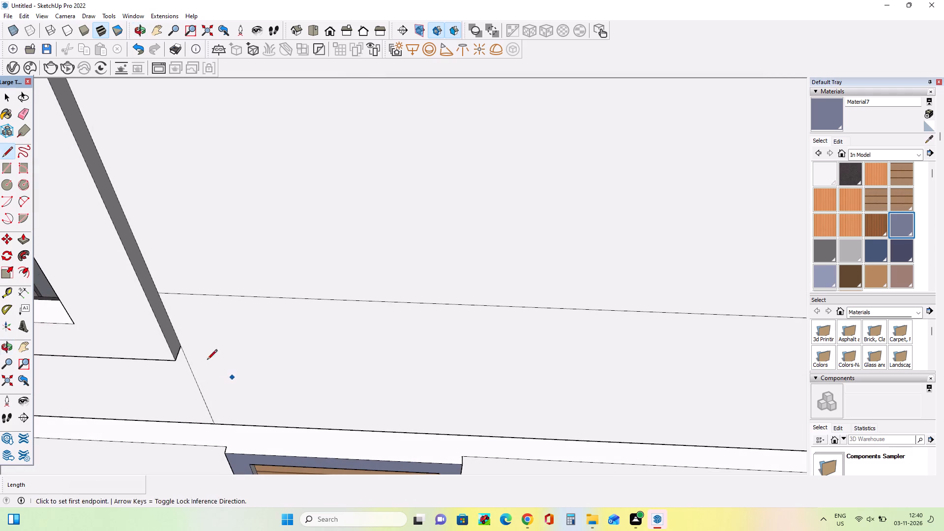
click(18, 242)
drag(324, 396, 331, 352)
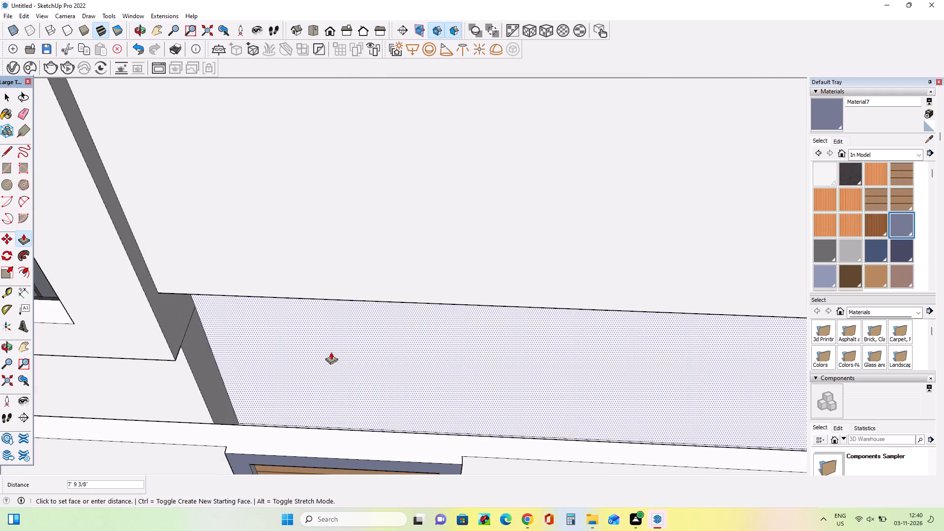
drag(331, 352, 338, 333)
scroll(173, 394, down, 16)
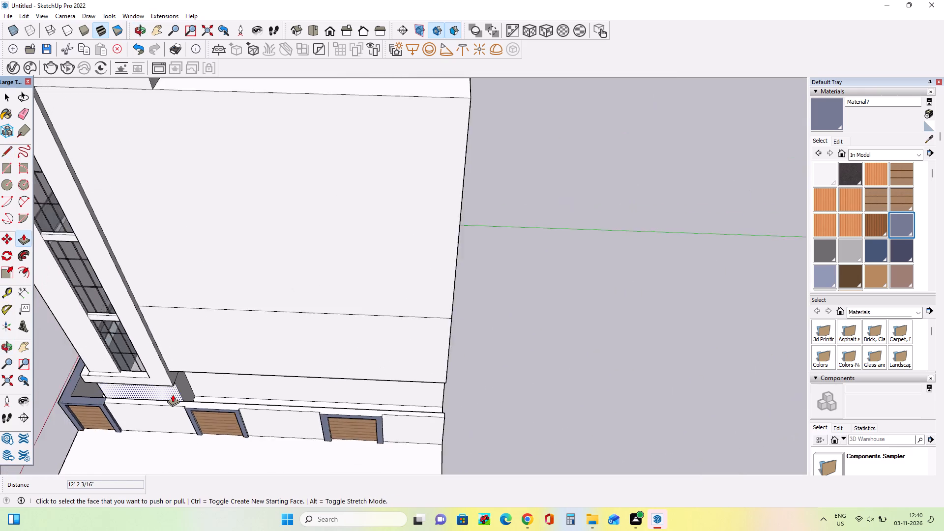
Push the recessed ground-floor strip deeper by about 7' 3" and by a further 22' 5".
scroll(173, 394, down, 4)
middle_drag(313, 417, 331, 350)
scroll(310, 392, up, 8)
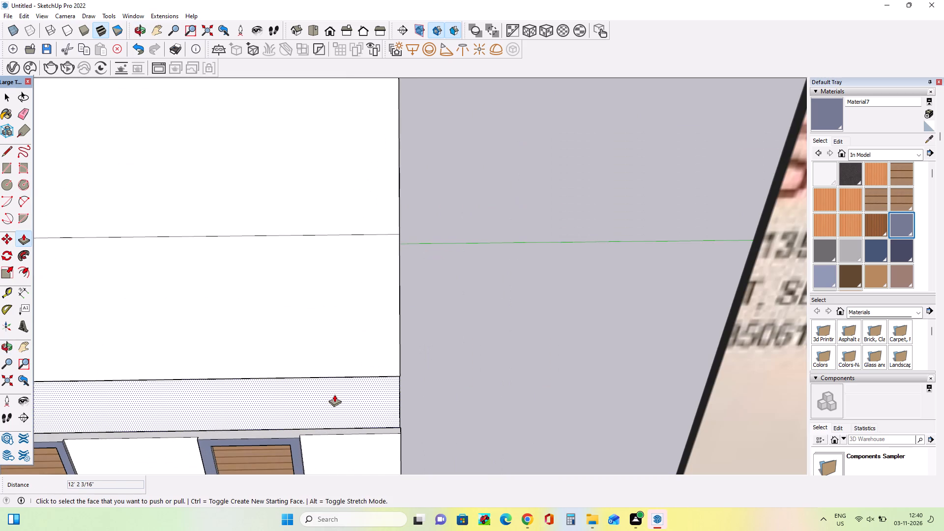
drag(334, 394, 336, 382)
middle_drag(401, 421, 417, 390)
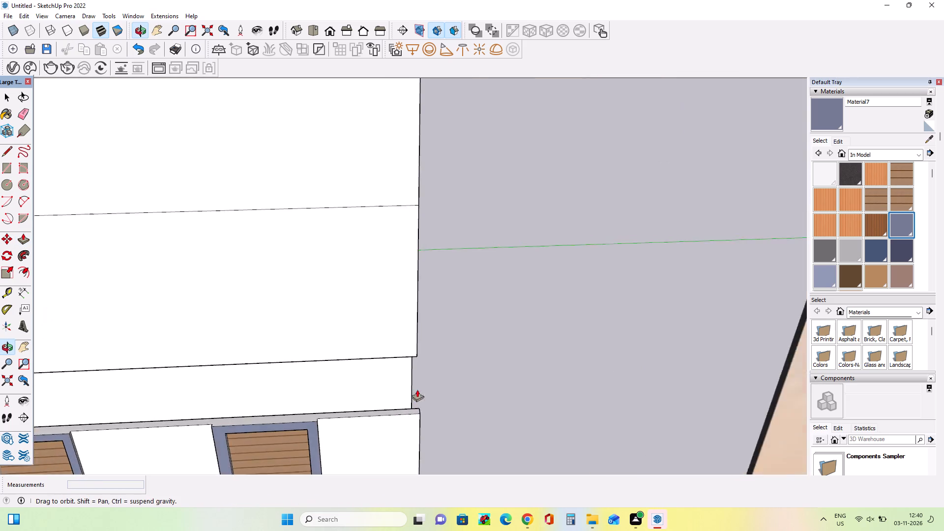
scroll(417, 389, down, 2)
scroll(409, 377, up, 9)
middle_drag(518, 395, 439, 430)
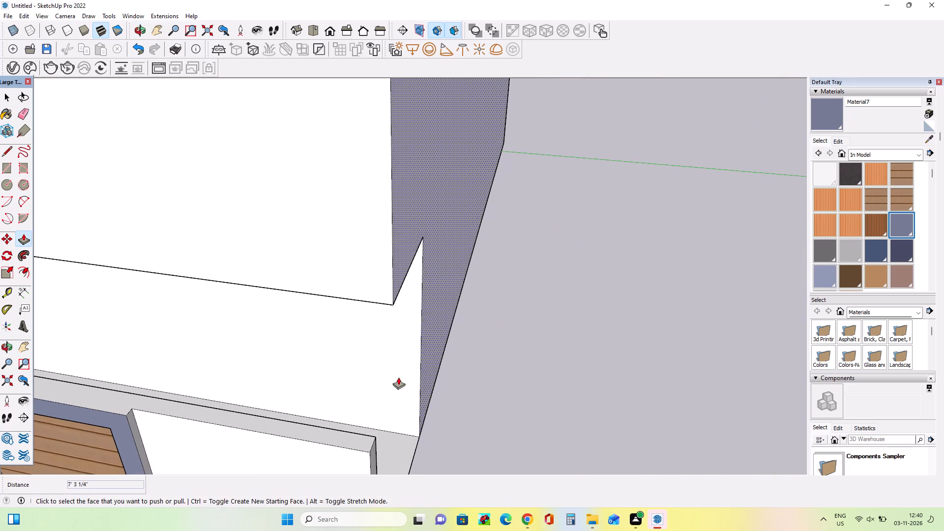
drag(398, 377, 445, 316)
Inspect the ground-floor recess beneath the side wall's overhang and where it meets the window tower.
scroll(449, 346, down, 9)
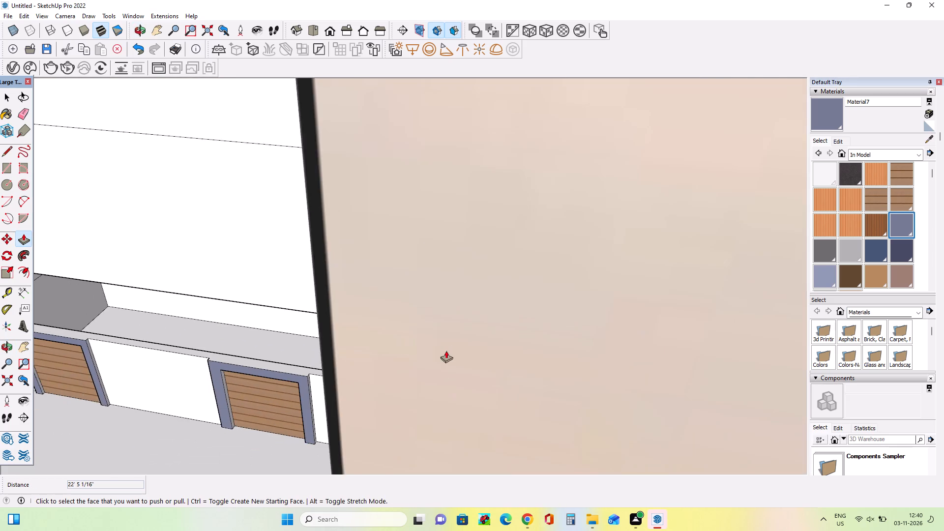
scroll(445, 351, down, 3)
scroll(333, 384, down, 9)
middle_drag(247, 337, 371, 203)
scroll(371, 204, down, 4)
middle_click(372, 204)
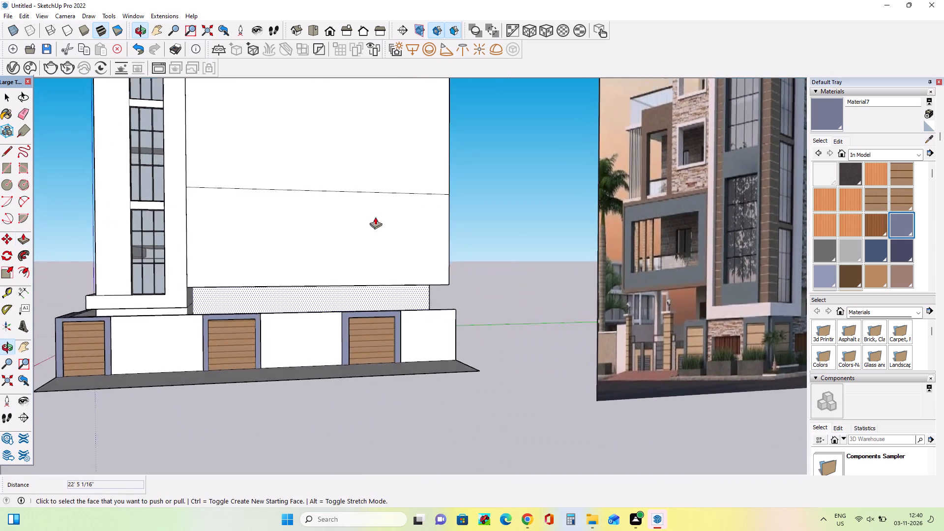
scroll(376, 228, down, 4)
middle_drag(394, 271, 393, 326)
scroll(399, 187, up, 4)
middle_drag(395, 209, 394, 220)
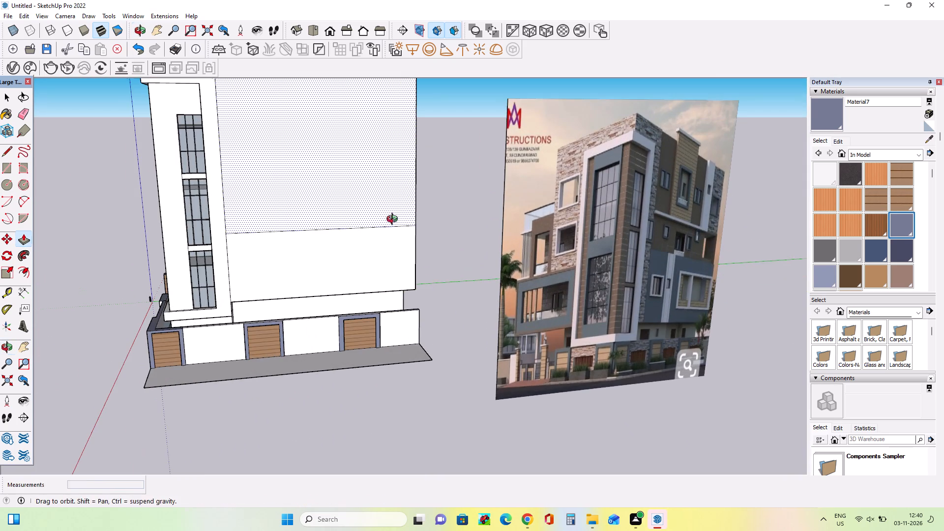
middle_drag(394, 220, 394, 226)
middle_drag(406, 318, 374, 302)
scroll(278, 292, up, 4)
middle_drag(232, 330, 228, 330)
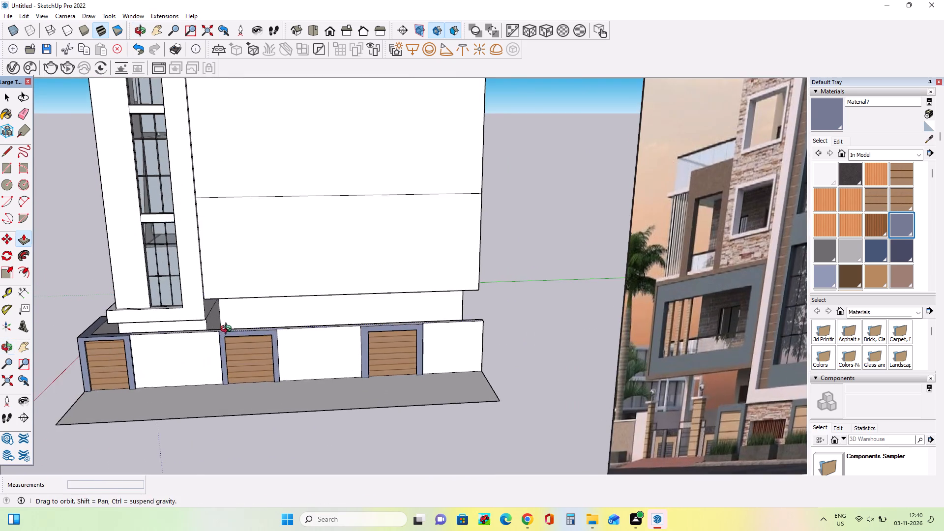
middle_drag(228, 330, 192, 331)
scroll(202, 298, up, 8)
middle_drag(92, 362, 106, 386)
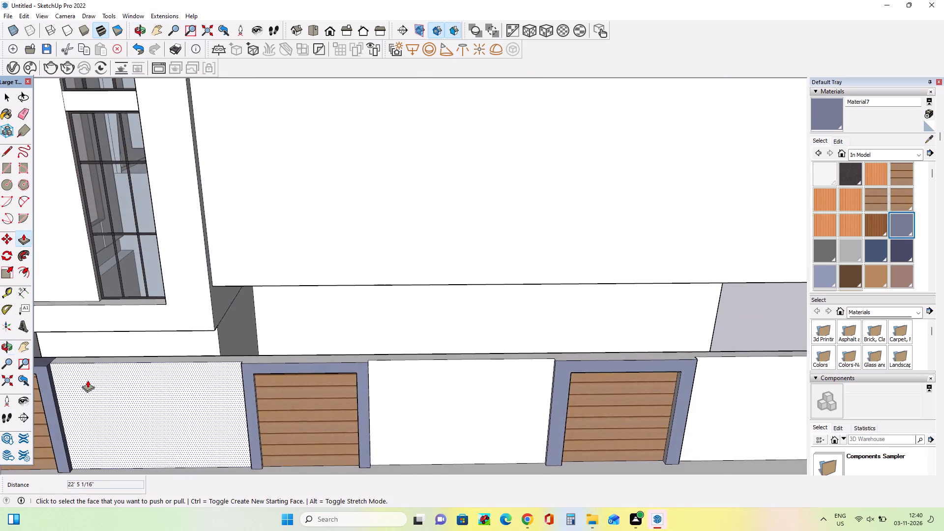
scroll(87, 378, down, 9)
scroll(149, 343, down, 4)
Compare the side wall's lower band and blank upper area with the reference image's side facade, including its windows and projections.
middle_drag(349, 300, 372, 320)
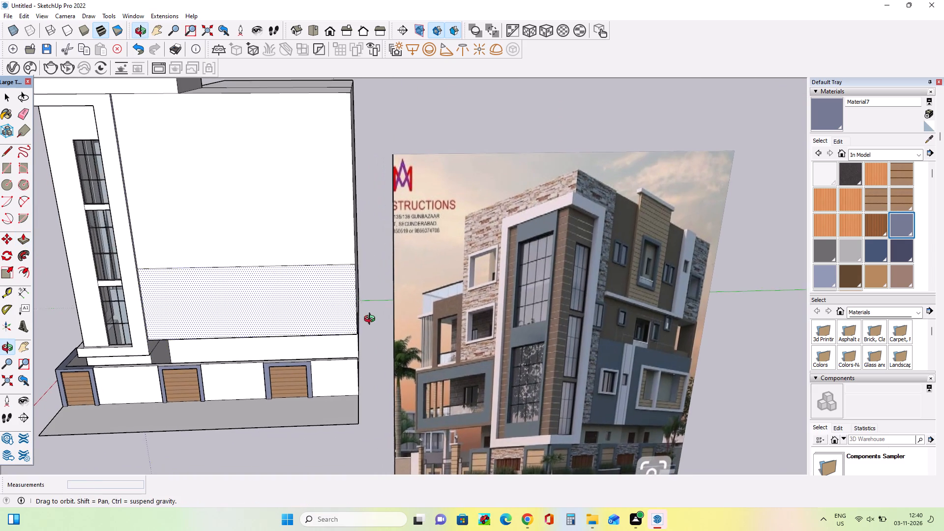
middle_drag(372, 320, 374, 328)
middle_drag(228, 349, 238, 365)
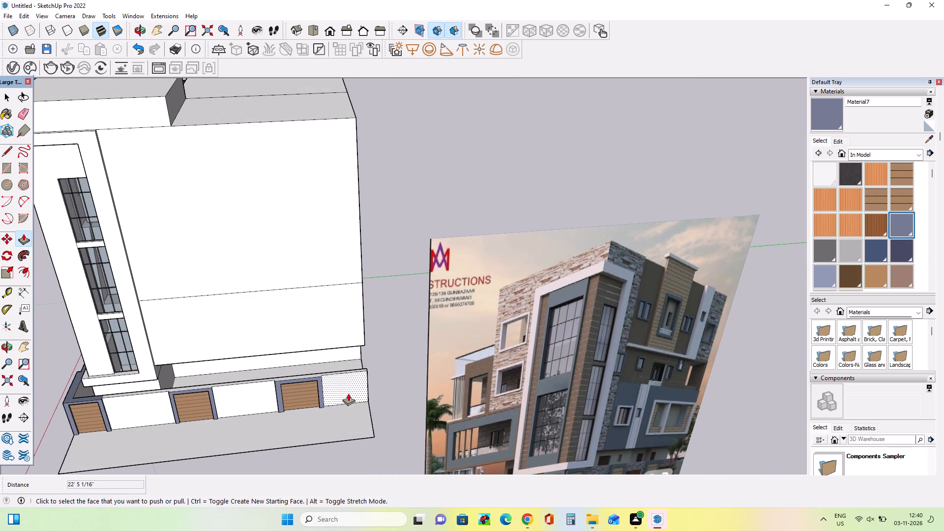
middle_drag(348, 393, 416, 444)
scroll(312, 438, down, 4)
scroll(370, 434, down, 4)
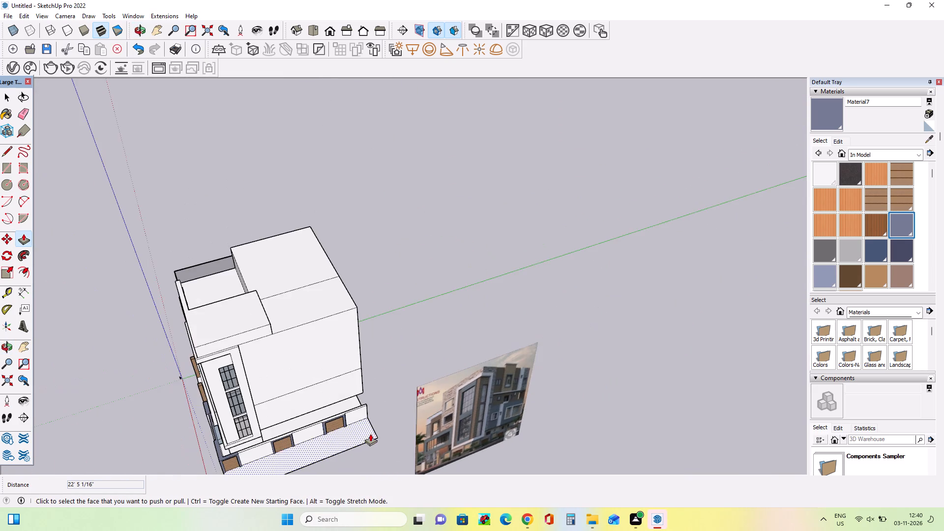
scroll(369, 439, down, 1)
middle_drag(369, 441, 275, 365)
scroll(247, 416, up, 8)
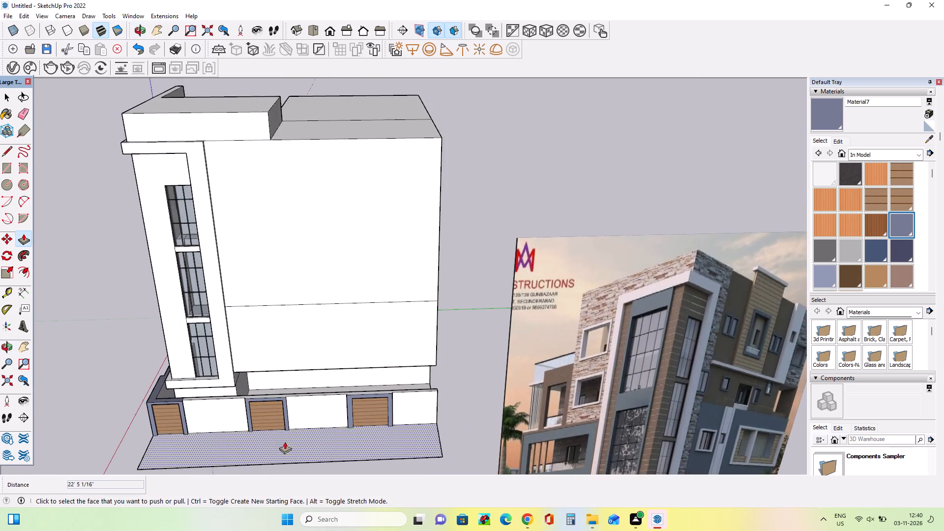
middle_drag(285, 442, 285, 405)
scroll(247, 404, down, 3)
middle_drag(365, 392, 376, 354)
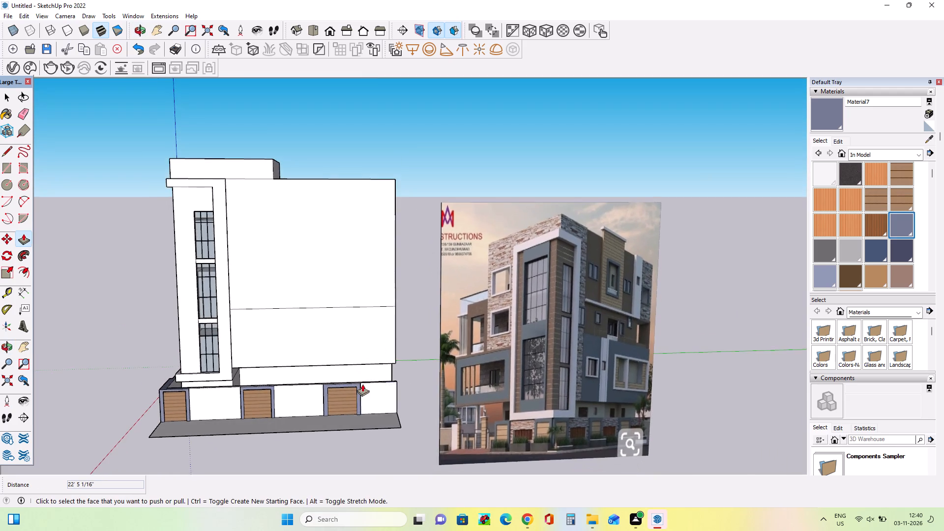
scroll(362, 384, up, 3)
middle_drag(334, 378, 331, 402)
scroll(263, 363, down, 3)
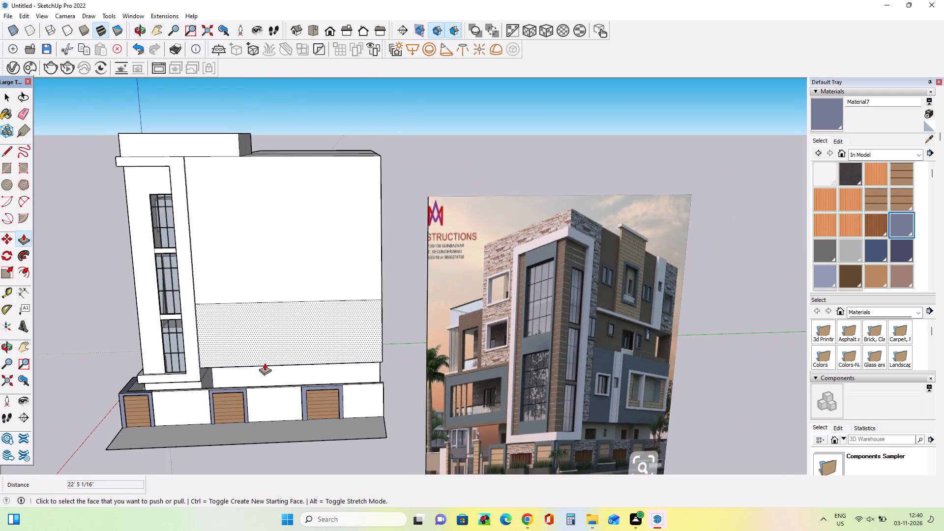
middle_drag(545, 430, 539, 440)
scroll(344, 307, up, 3)
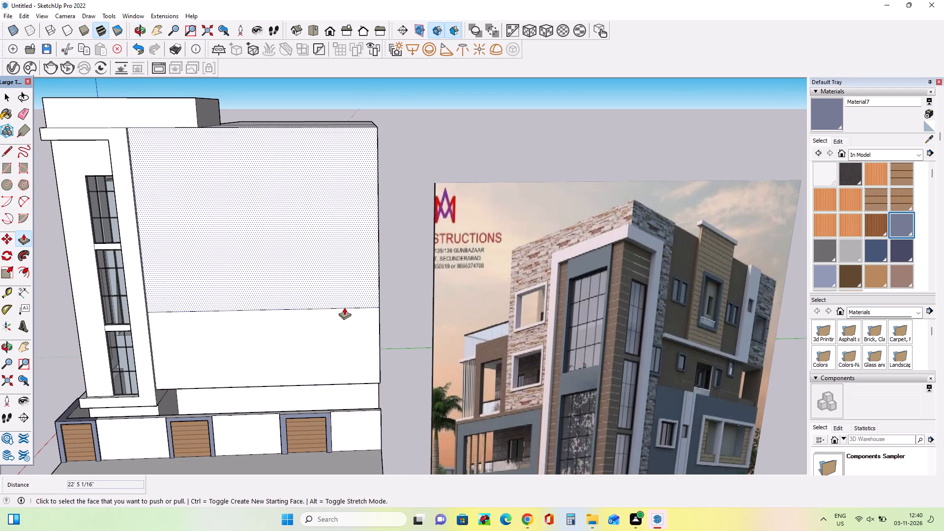
middle_drag(180, 311, 183, 325)
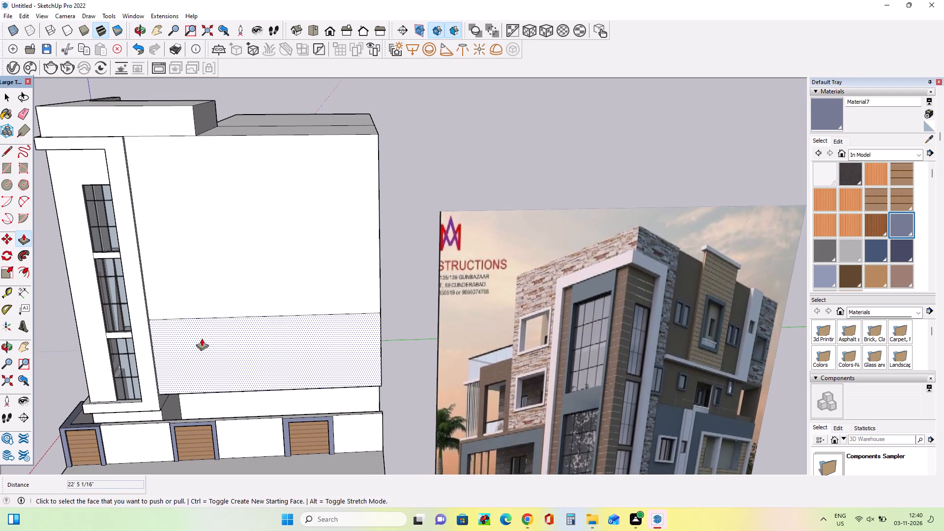
scroll(202, 323, down, 7)
scroll(275, 377, up, 3)
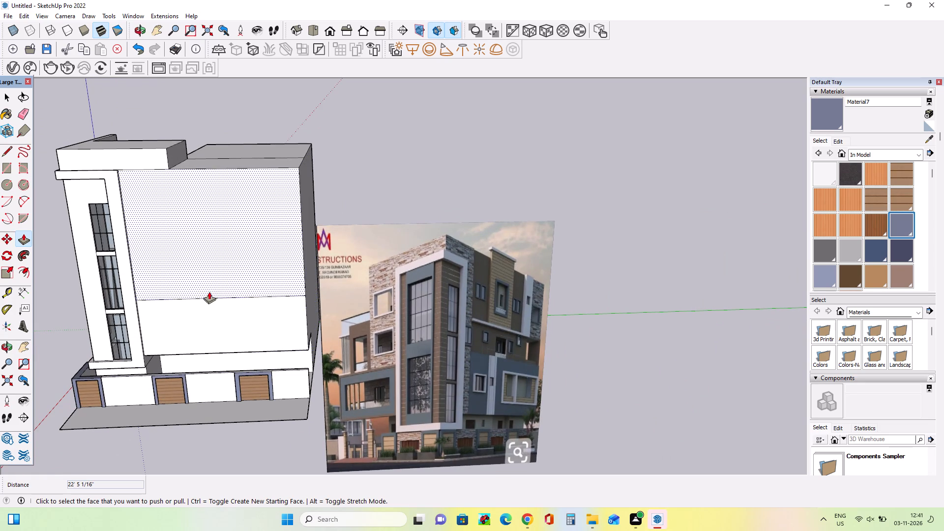
middle_drag(243, 324, 256, 273)
scroll(230, 284, up, 3)
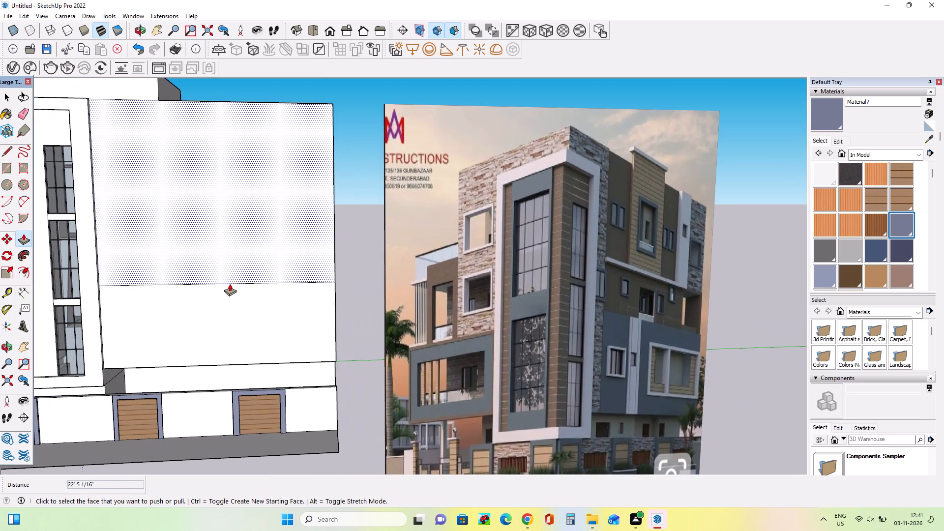
Draw a horizontal line about 153' 2" long across the side wall, slightly above the existing dividing line.
scroll(230, 284, down, 3)
middle_drag(355, 350, 329, 347)
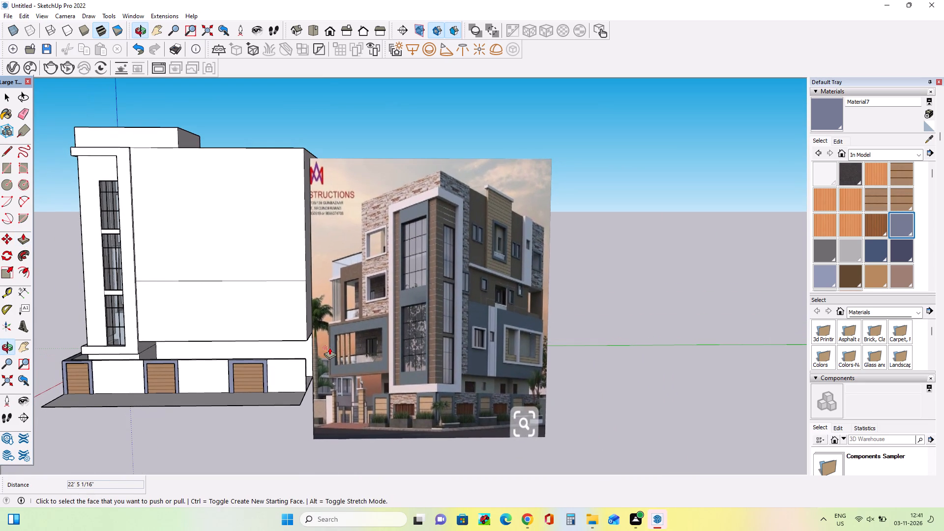
scroll(329, 347, down, 1)
middle_click(329, 347)
scroll(265, 278, up, 3)
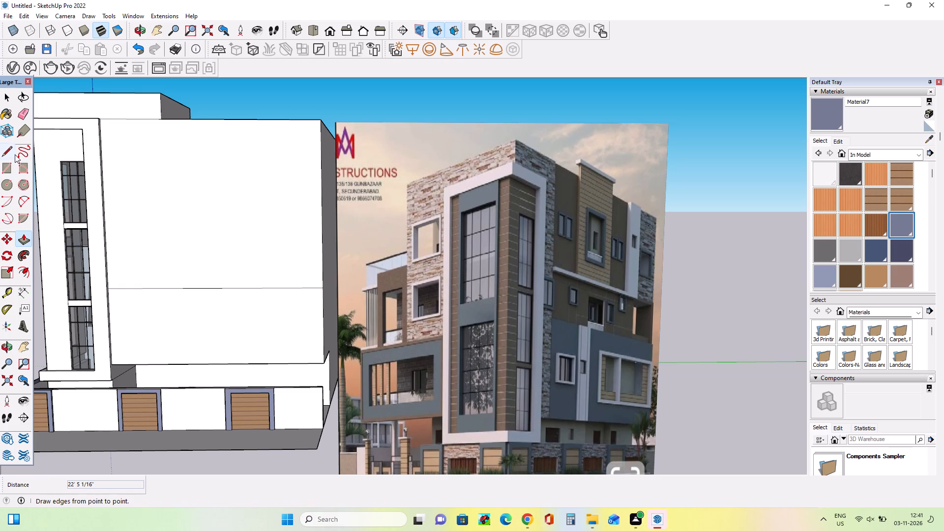
click(12, 149)
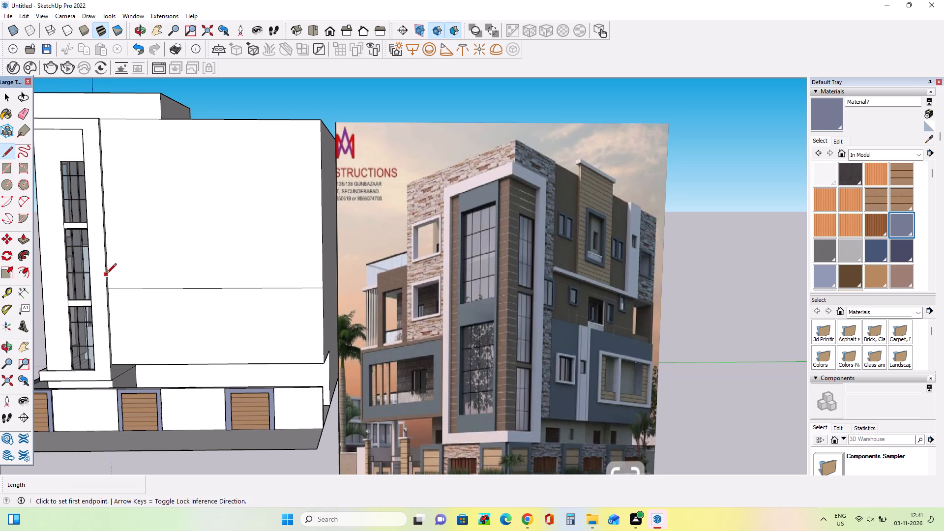
middle_drag(121, 278, 65, 316)
scroll(116, 268, up, 8)
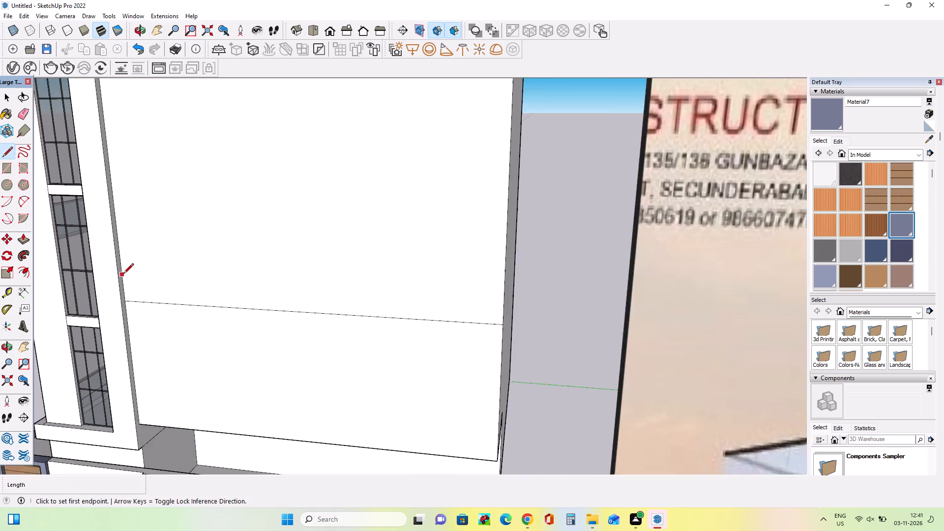
scroll(123, 274, up, 2)
click(122, 266)
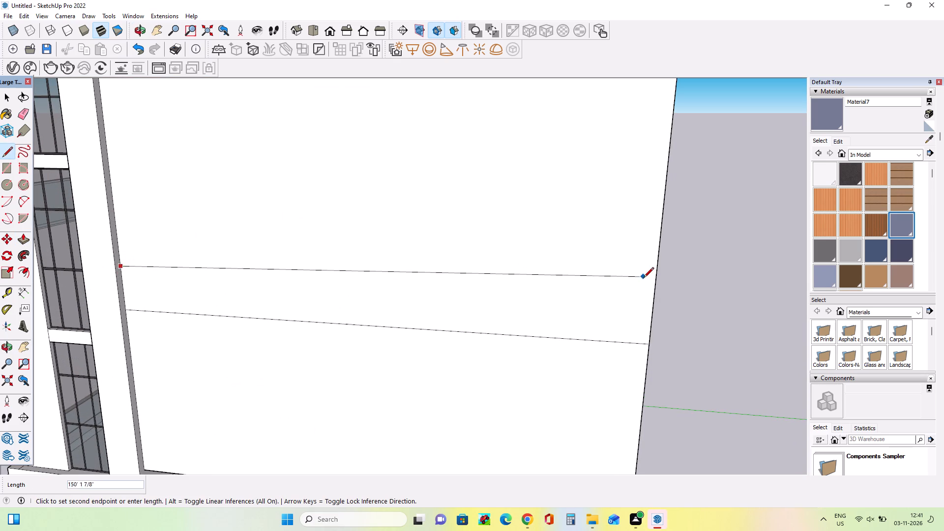
click(653, 298)
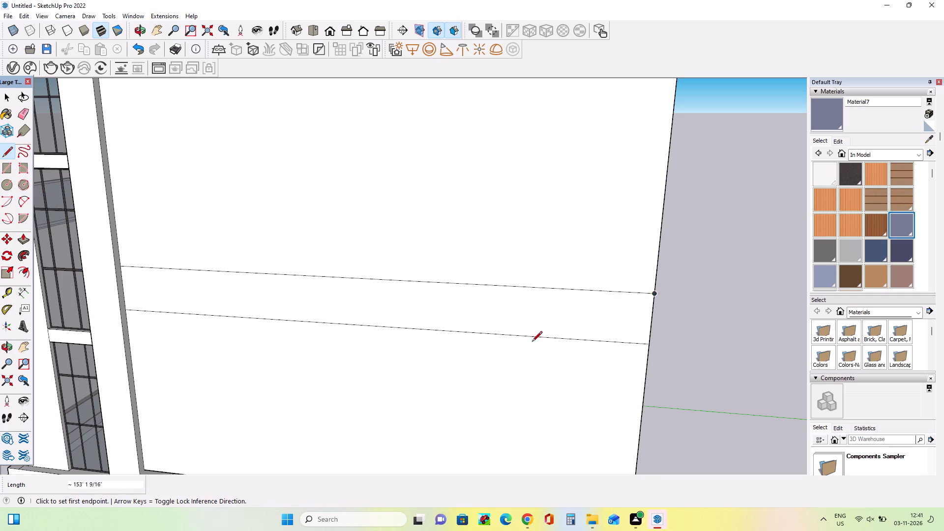
Erase the lower of the two horizontal dividing lines on the side wall.
middle_drag(426, 339, 443, 307)
click(24, 118)
drag(344, 285, 347, 309)
Draw a line about 192' 1" long near the window tower, from the rooftop block's top edge down to the side wall's bottom edge.
scroll(345, 310, down, 15)
middle_drag(413, 339, 414, 353)
scroll(363, 268, up, 3)
middle_drag(363, 268, 363, 278)
scroll(296, 271, up, 3)
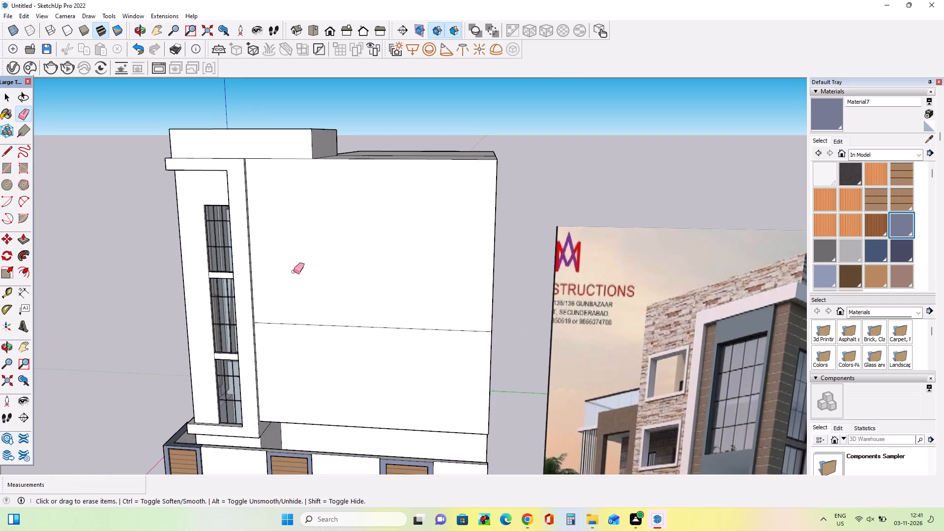
middle_drag(294, 274, 300, 286)
scroll(263, 247, down, 4)
middle_click(264, 251)
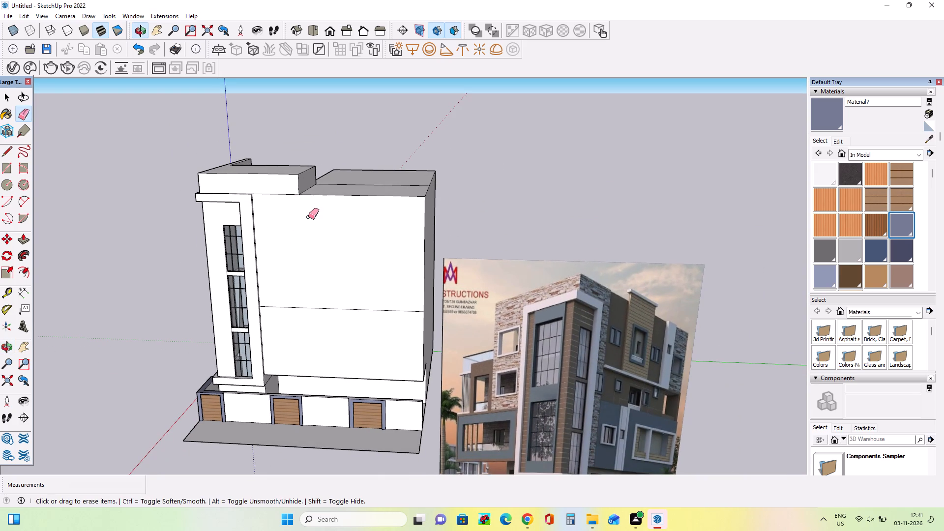
middle_drag(314, 189, 316, 198)
middle_click(311, 197)
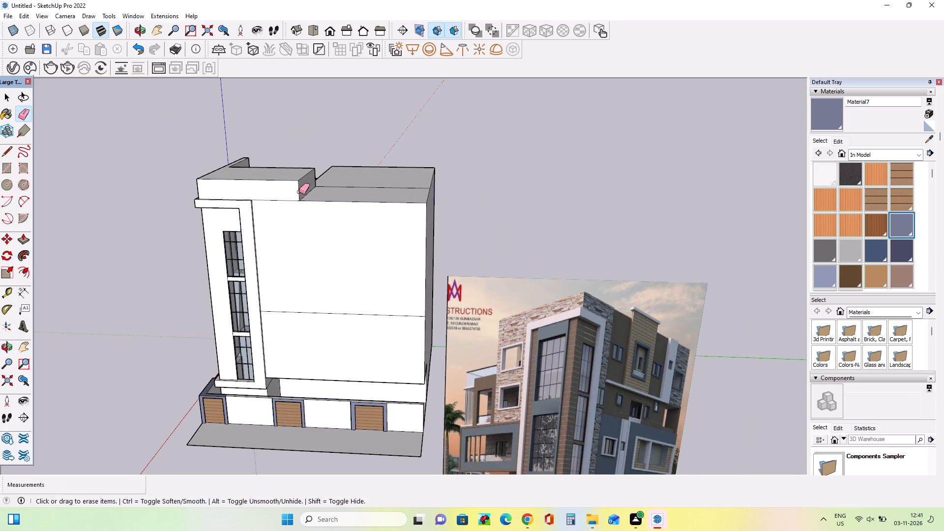
double_click(1, 146)
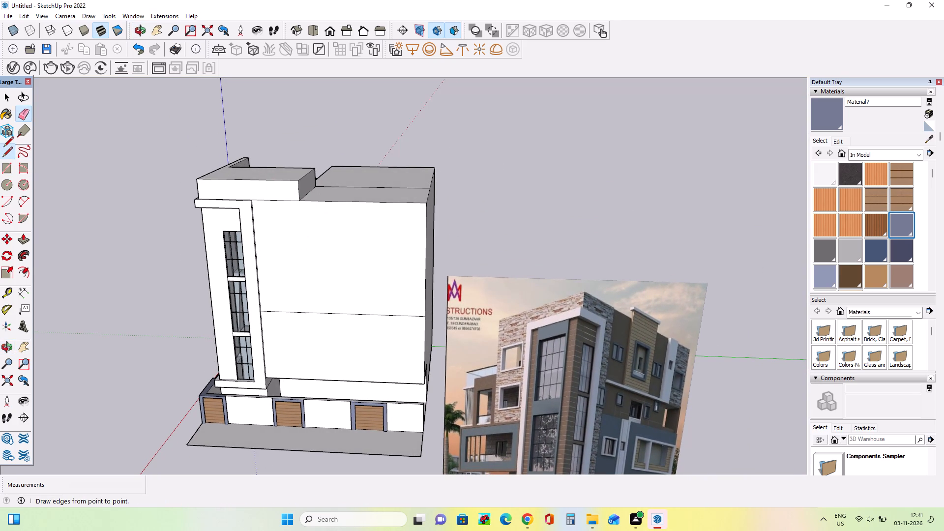
click(3, 147)
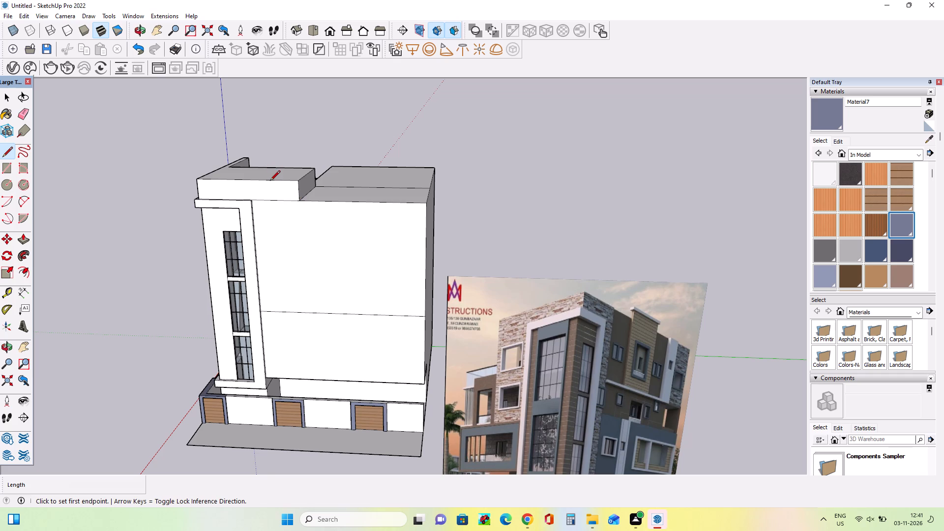
click(269, 182)
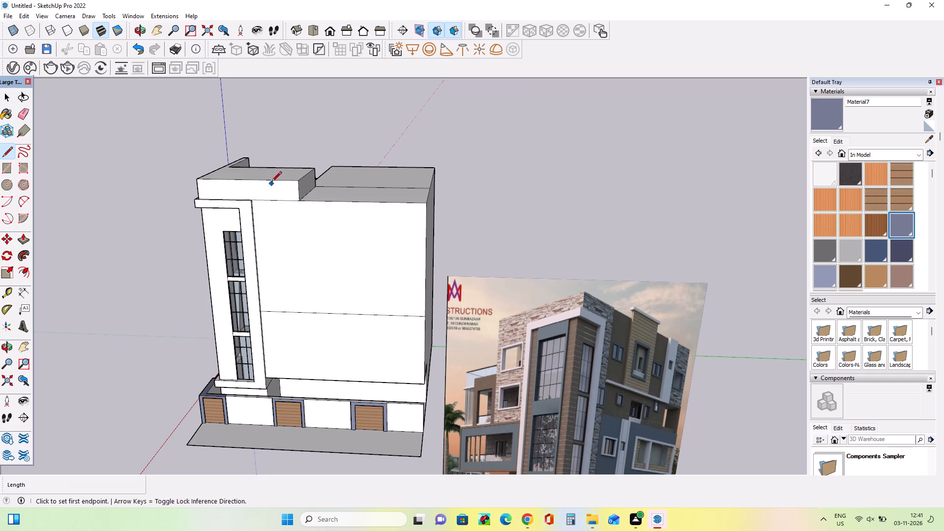
click(271, 182)
middle_drag(283, 291, 283, 320)
scroll(292, 430, up, 2)
middle_drag(289, 399, 316, 364)
click(288, 373)
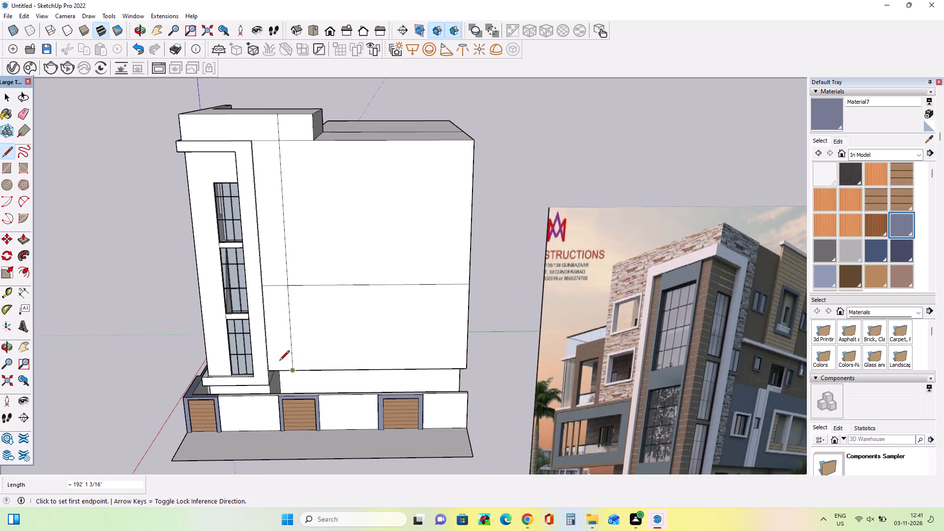
Compare the side wall's divisions with the reference image's stone strip and first-floor side facade beside the tower.
scroll(256, 264, down, 7)
middle_drag(510, 387, 507, 348)
scroll(474, 316, up, 4)
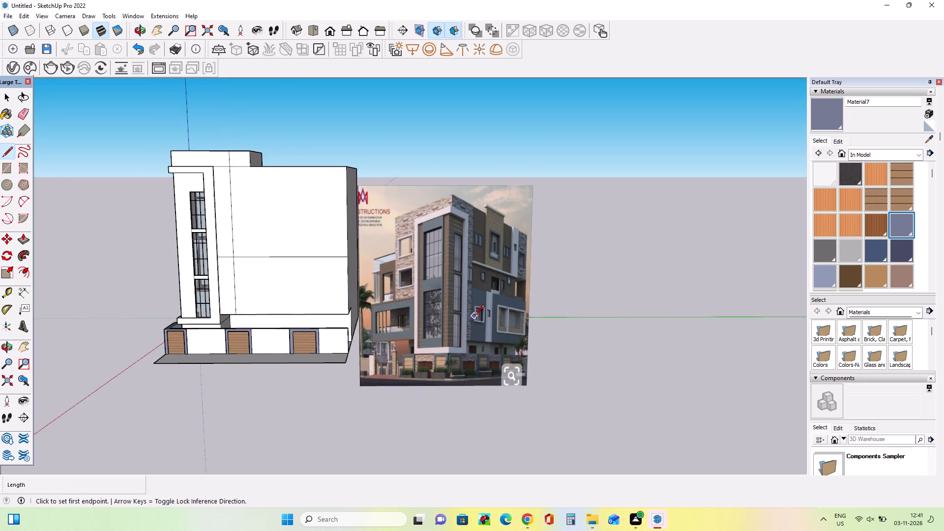
scroll(474, 316, up, 3)
middle_drag(474, 315, 474, 327)
scroll(470, 333, up, 4)
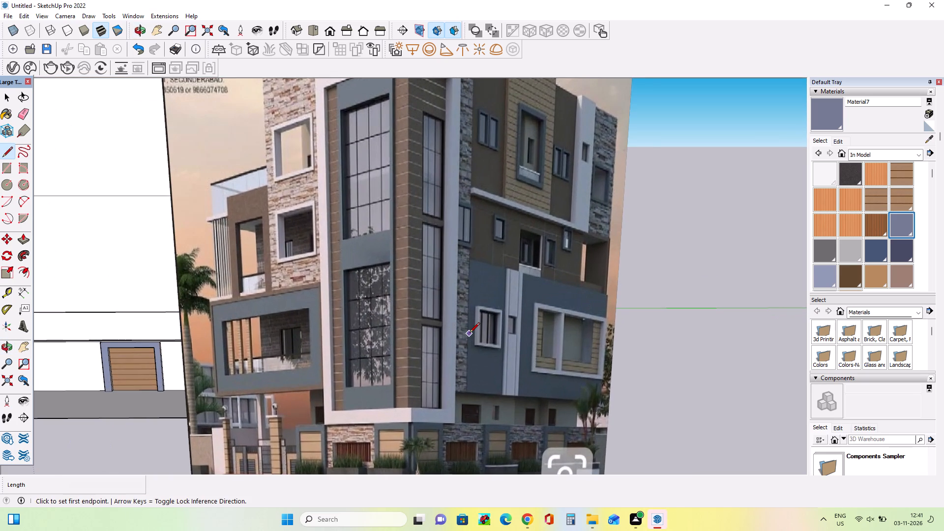
scroll(470, 333, down, 7)
middle_drag(470, 333, 471, 341)
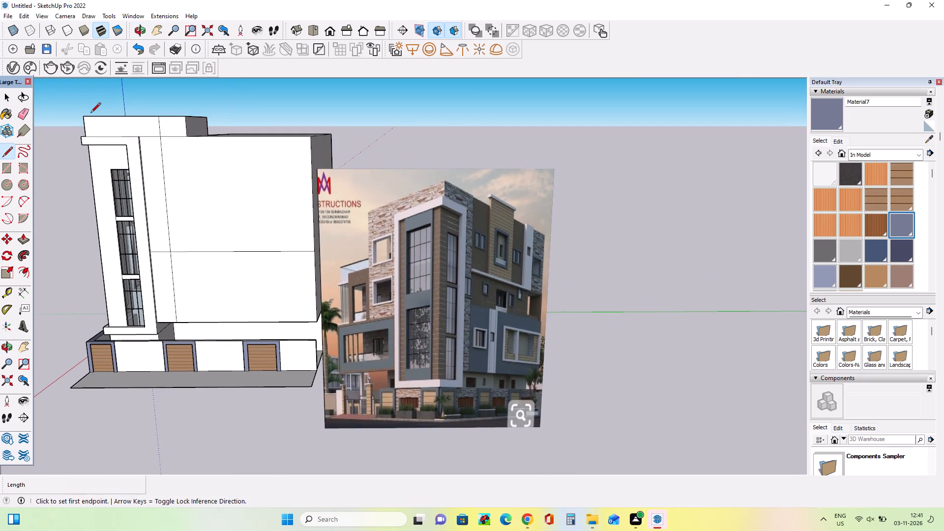
Erase the horizontal edge segments between the rooftop block and the side wall, on both sides of the vertical line.
click(25, 114)
drag(151, 136, 149, 142)
drag(171, 130, 172, 142)
Examine the side wall's strip, lower band and roofline from several angles against the reference image's side facade.
middle_drag(186, 186, 204, 186)
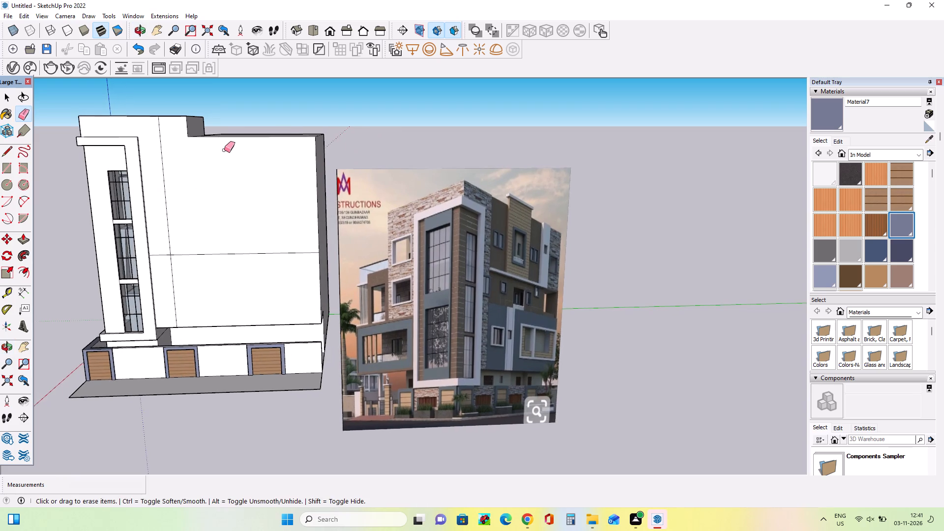
scroll(224, 149, up, 2)
middle_drag(225, 157, 226, 178)
middle_drag(240, 229, 245, 241)
middle_drag(234, 222, 250, 160)
scroll(252, 160, down, 2)
middle_drag(243, 276, 237, 290)
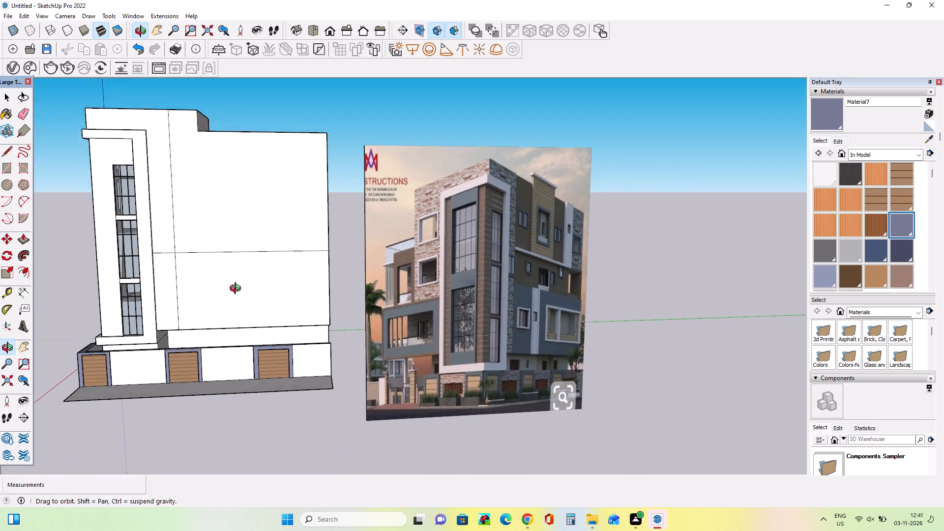
middle_drag(237, 290, 236, 297)
scroll(172, 283, up, 5)
middle_drag(170, 287, 176, 299)
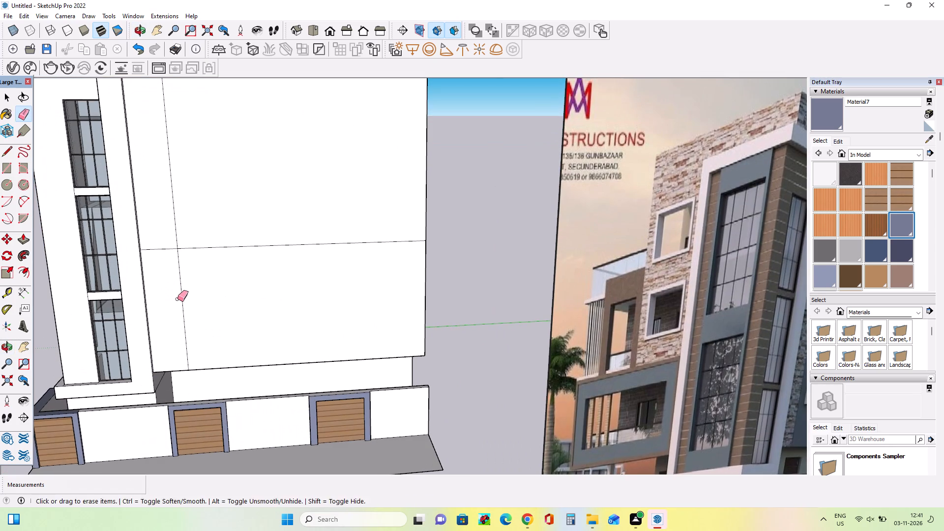
middle_drag(197, 305, 183, 317)
scroll(160, 289, down, 8)
middle_drag(246, 263, 245, 231)
scroll(193, 258, up, 3)
middle_drag(192, 265, 192, 280)
middle_drag(222, 320, 222, 312)
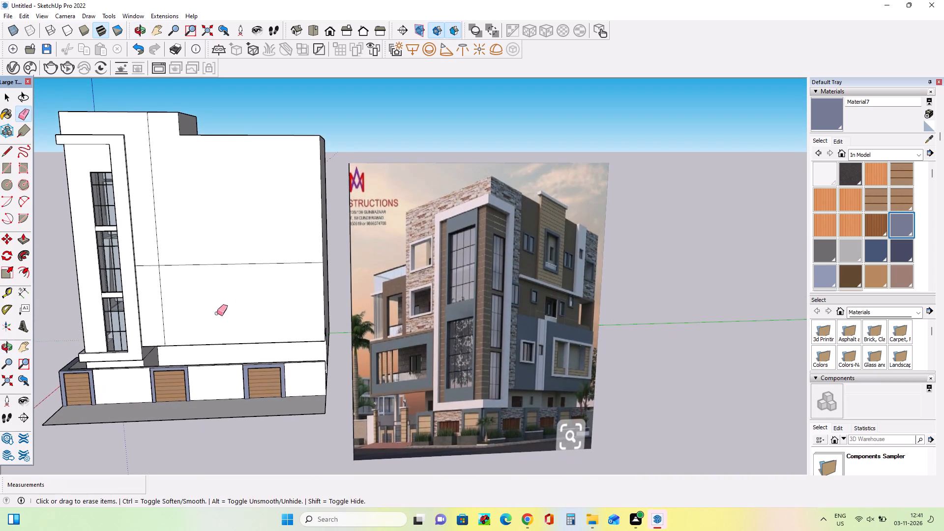
middle_drag(162, 334, 171, 341)
scroll(176, 341, down, 3)
middle_drag(200, 345, 200, 350)
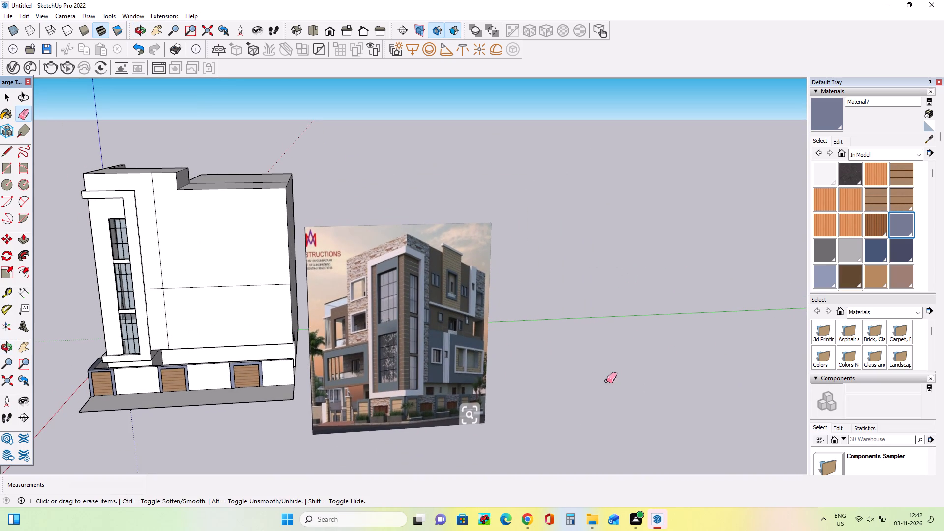
middle_drag(548, 328, 554, 314)
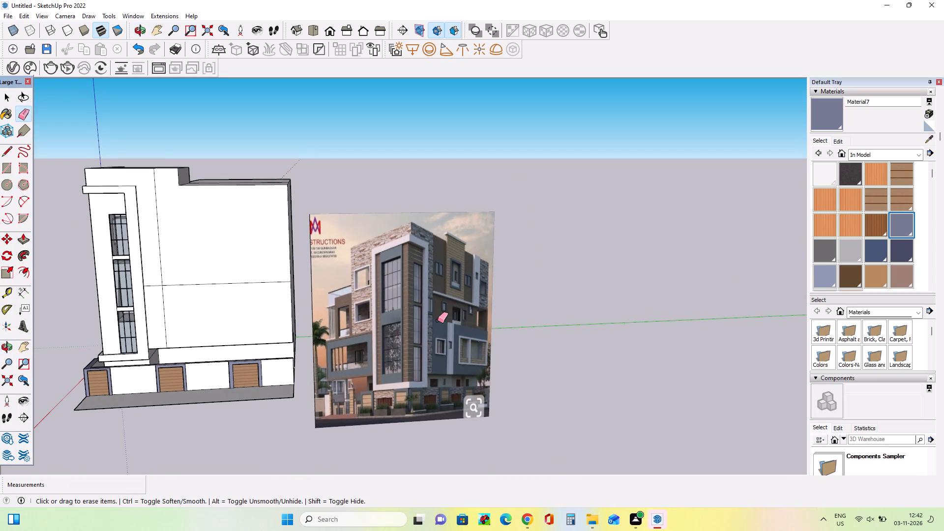
scroll(437, 321, down, 4)
scroll(284, 261, up, 7)
middle_drag(238, 289, 238, 298)
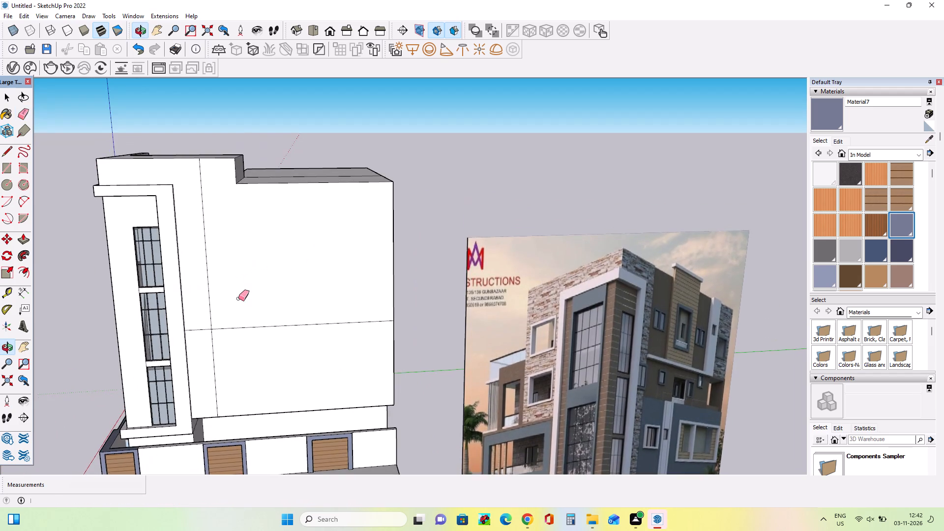
scroll(238, 297, down, 4)
middle_drag(241, 335, 241, 350)
scroll(245, 394, up, 4)
middle_drag(244, 389, 243, 377)
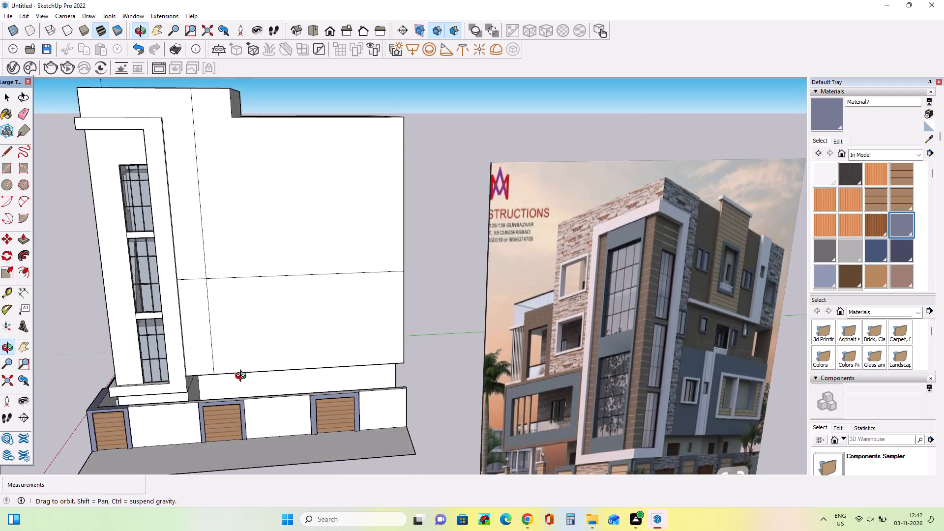
middle_drag(243, 377, 243, 368)
middle_drag(220, 315, 224, 332)
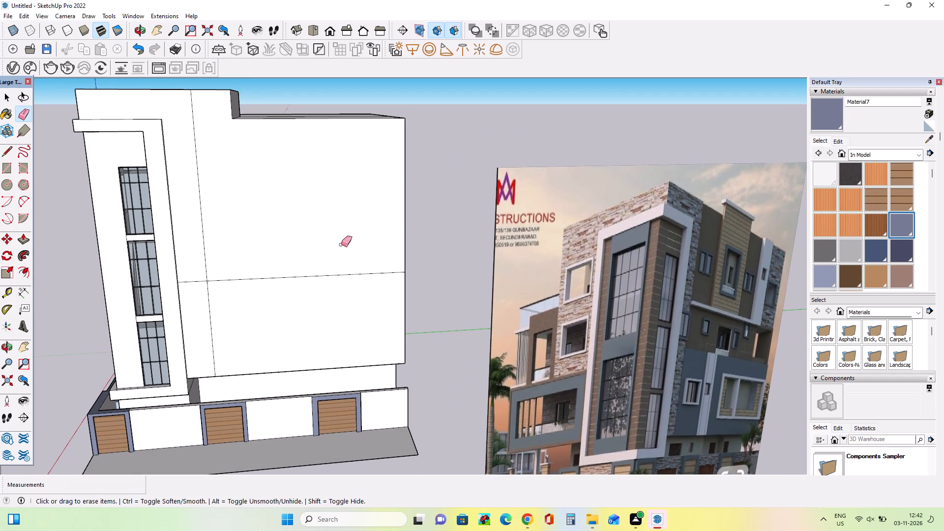
middle_drag(117, 285, 118, 301)
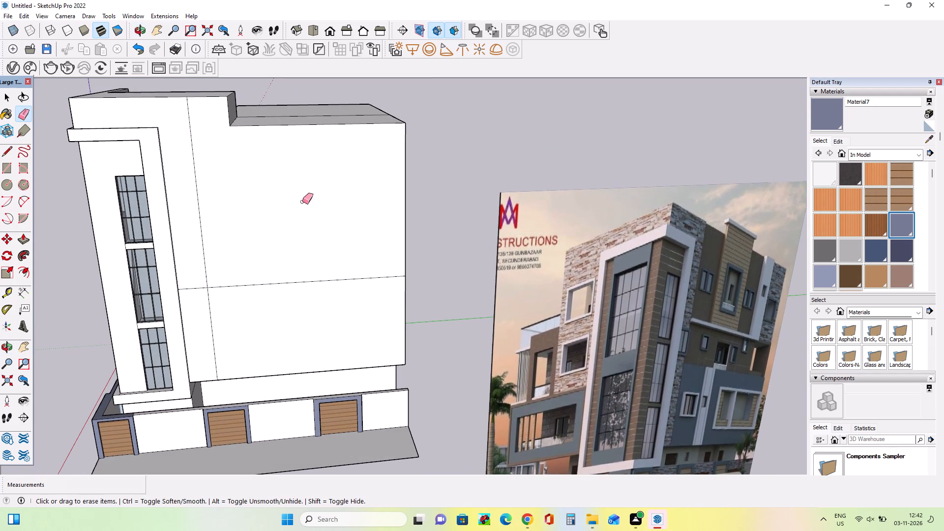
middle_drag(222, 319, 237, 266)
scroll(237, 258, down, 2)
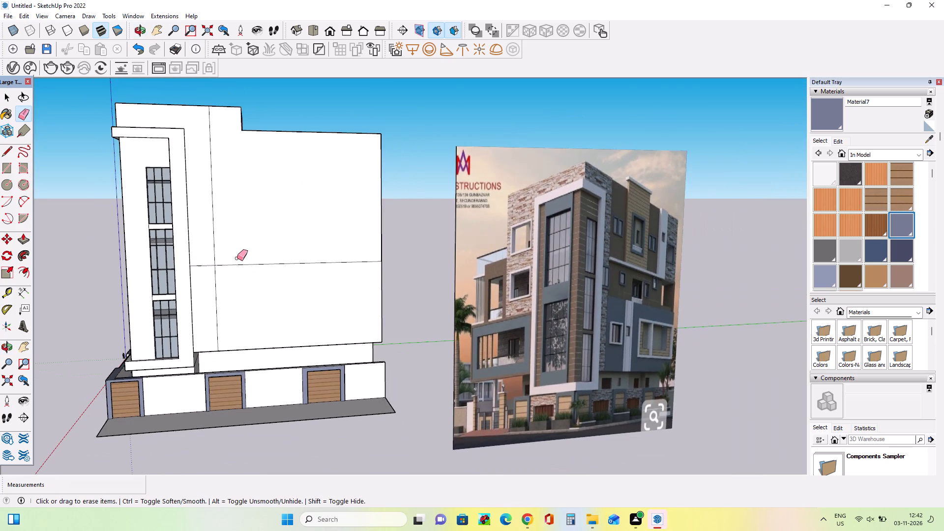
middle_drag(237, 258, 238, 276)
middle_drag(251, 225, 216, 248)
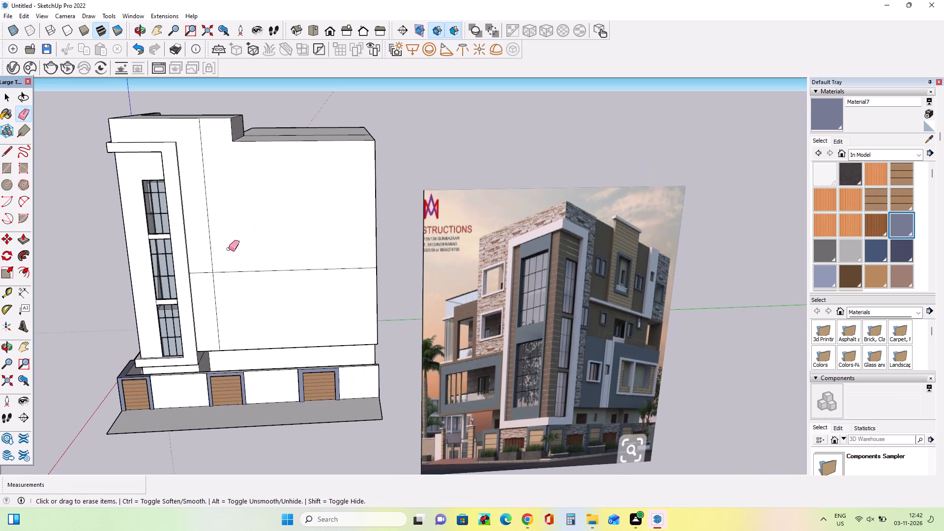
Pull the rooftop block's end face outward along the top of the side wall.
click(22, 243)
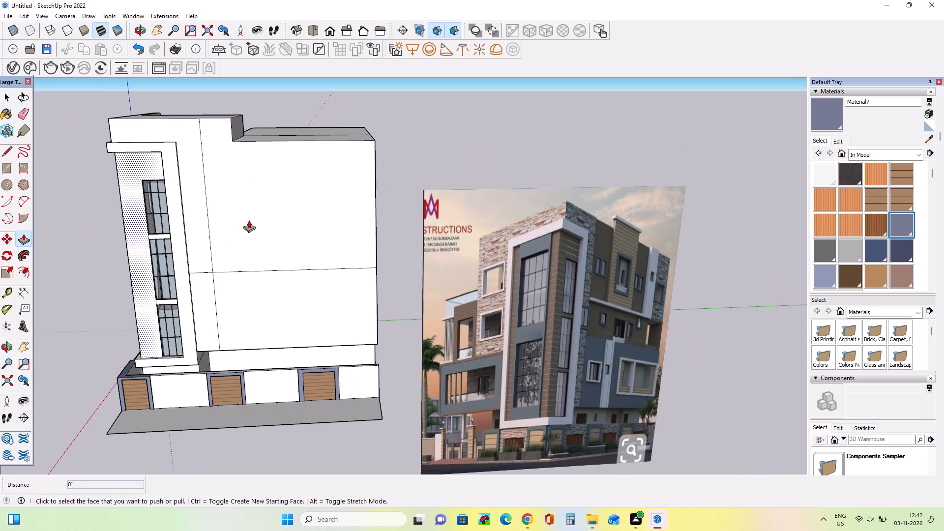
middle_drag(278, 214, 251, 261)
scroll(245, 137, up, 3)
drag(226, 137, 258, 157)
Draw a rectangle in the side wall's lower band, from the vertical line's foot up to the horizontal dividing line.
middle_drag(245, 195, 287, 110)
scroll(256, 146, down, 5)
middle_drag(256, 147, 259, 157)
middle_drag(250, 176, 244, 152)
middle_drag(251, 262, 244, 255)
middle_drag(316, 222, 280, 219)
scroll(274, 307, up, 2)
middle_drag(275, 307, 270, 312)
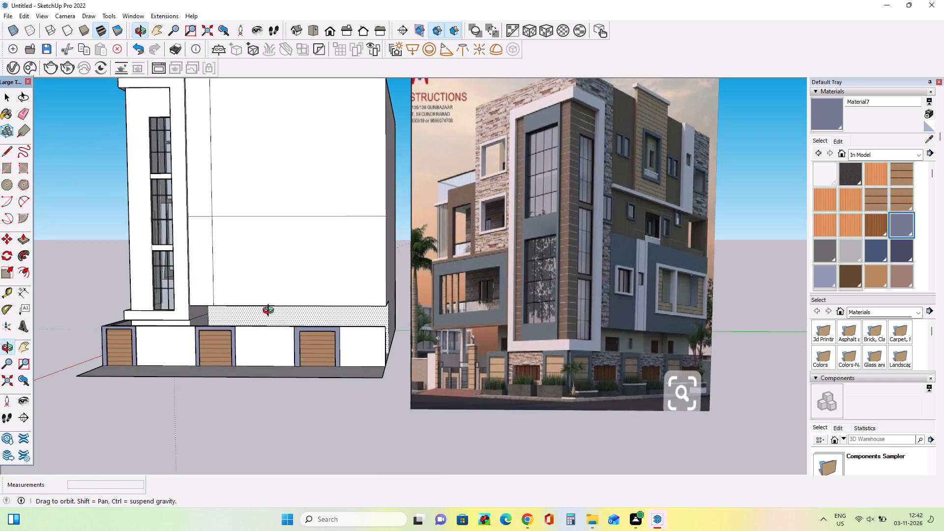
middle_drag(270, 312, 270, 312)
click(7, 166)
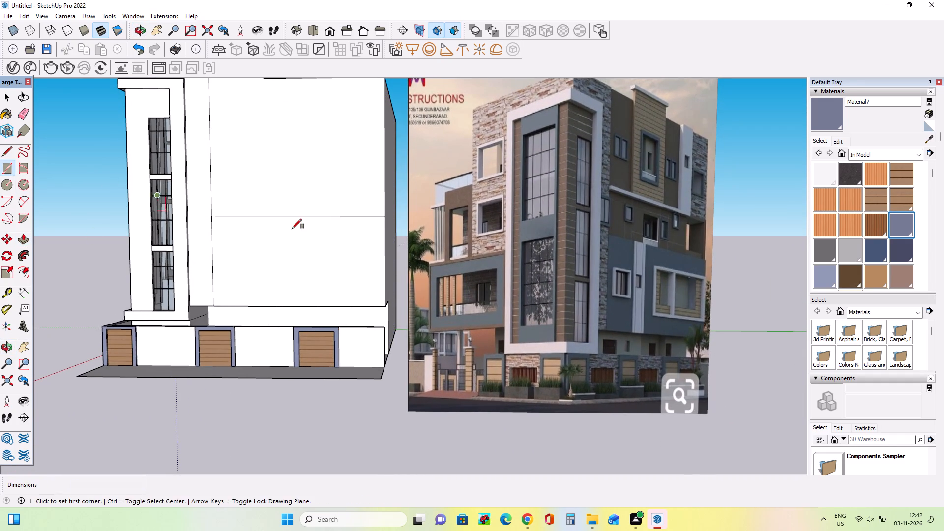
middle_drag(292, 229, 280, 237)
scroll(235, 297, up, 3)
click(205, 311)
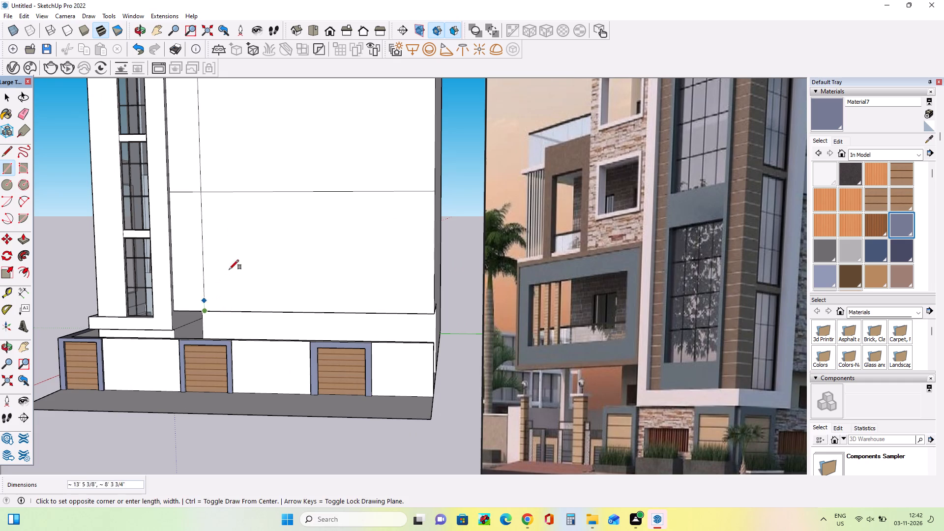
click(261, 192)
scroll(227, 223, down, 5)
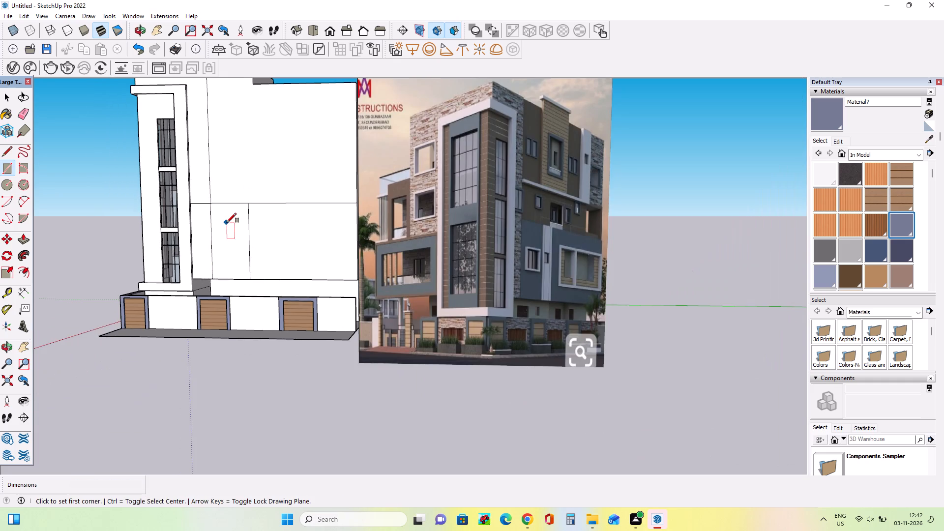
Draw a second, narrower upright rectangle adjoining the first, spanning the lower band's full height up to the dividing line.
middle_drag(287, 229, 287, 241)
scroll(259, 288, up, 3)
click(249, 279)
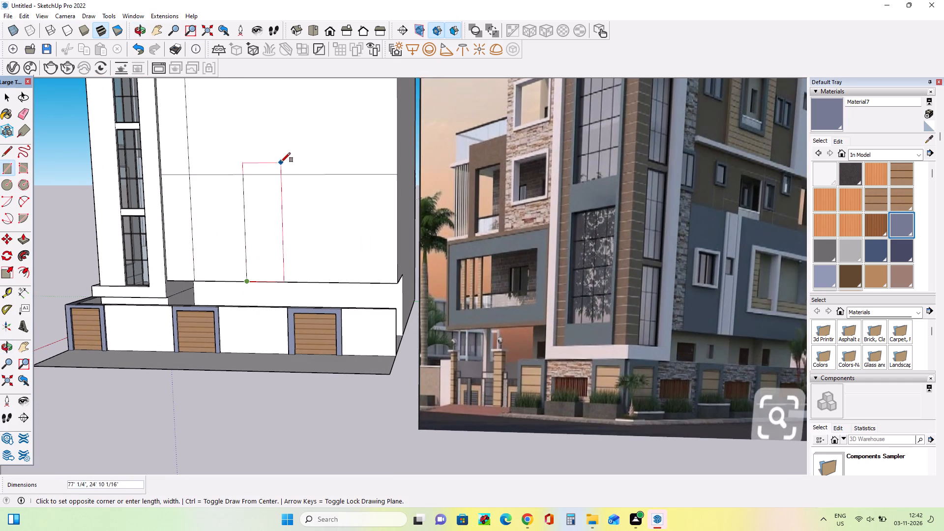
click(287, 176)
scroll(214, 191, down, 3)
middle_drag(264, 197, 273, 213)
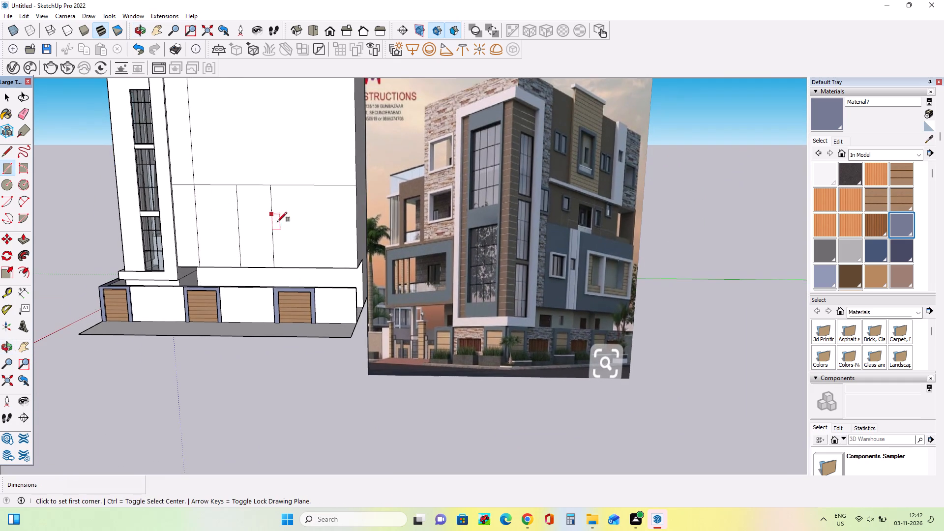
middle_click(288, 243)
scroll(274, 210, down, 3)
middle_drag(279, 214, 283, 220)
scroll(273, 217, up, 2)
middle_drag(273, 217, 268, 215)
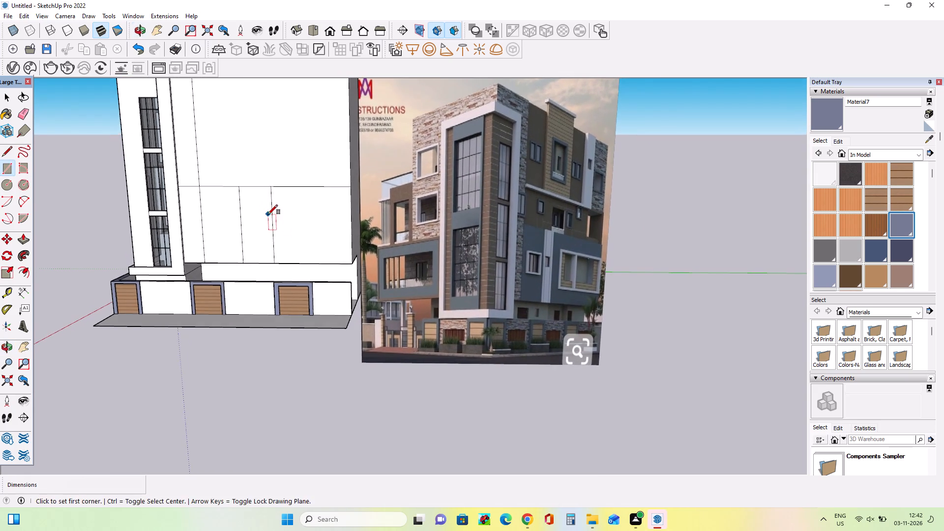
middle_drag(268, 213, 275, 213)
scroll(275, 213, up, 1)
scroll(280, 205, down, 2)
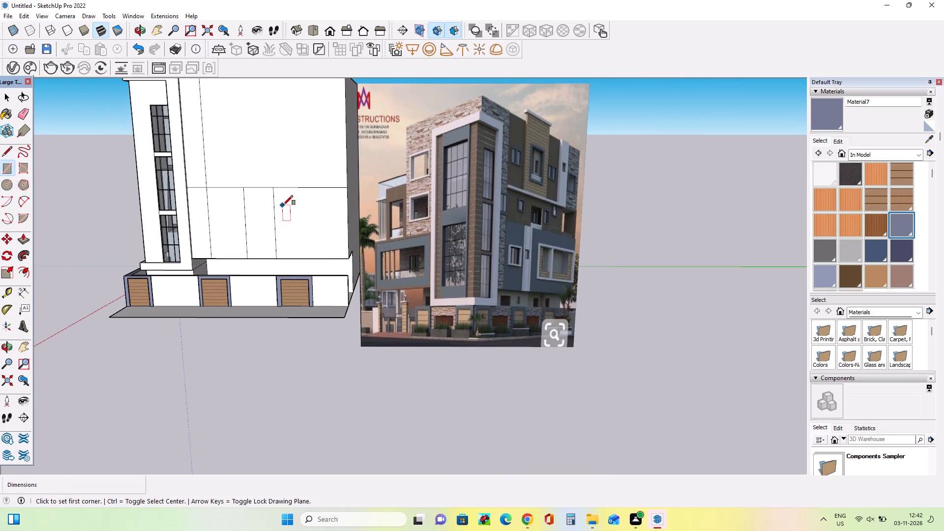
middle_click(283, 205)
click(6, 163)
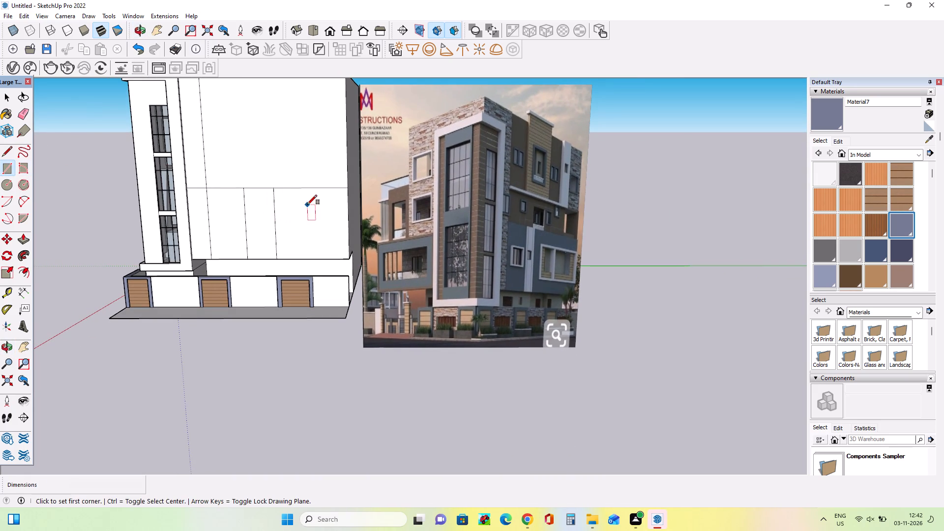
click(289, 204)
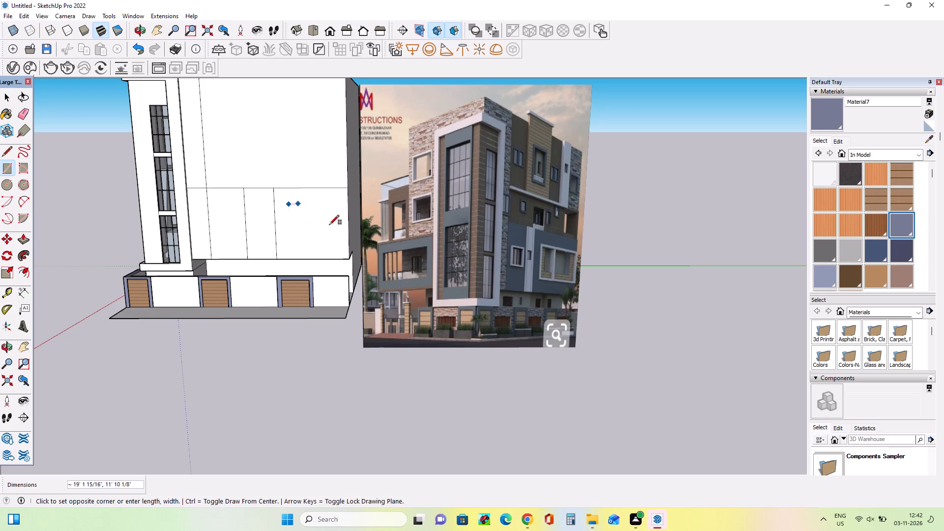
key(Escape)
Pull the building's plain end wall outward 23' 9 7/8" with Push/Pull to lengthen the side facade.
middle_drag(349, 242, 356, 233)
middle_click(356, 231)
scroll(343, 214, up, 2)
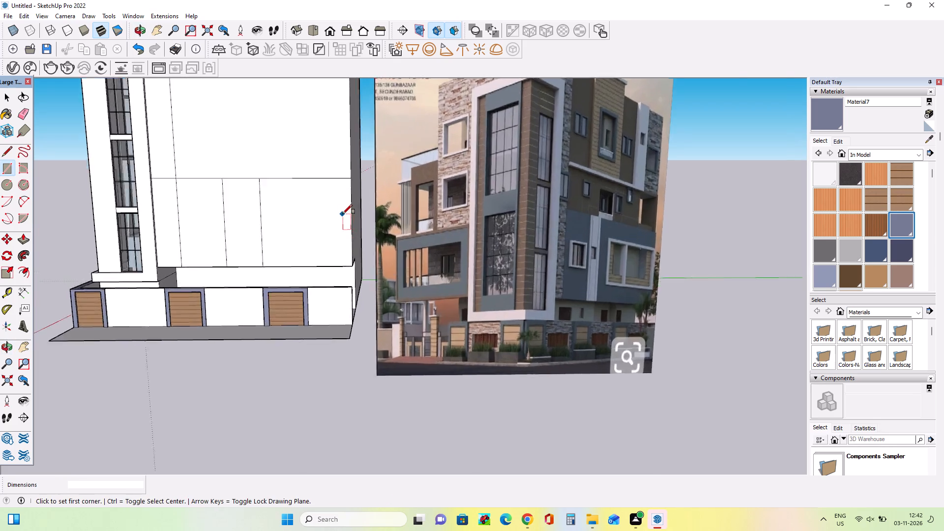
scroll(343, 214, up, 2)
middle_drag(338, 213, 350, 222)
scroll(361, 265, up, 4)
middle_drag(362, 269, 345, 300)
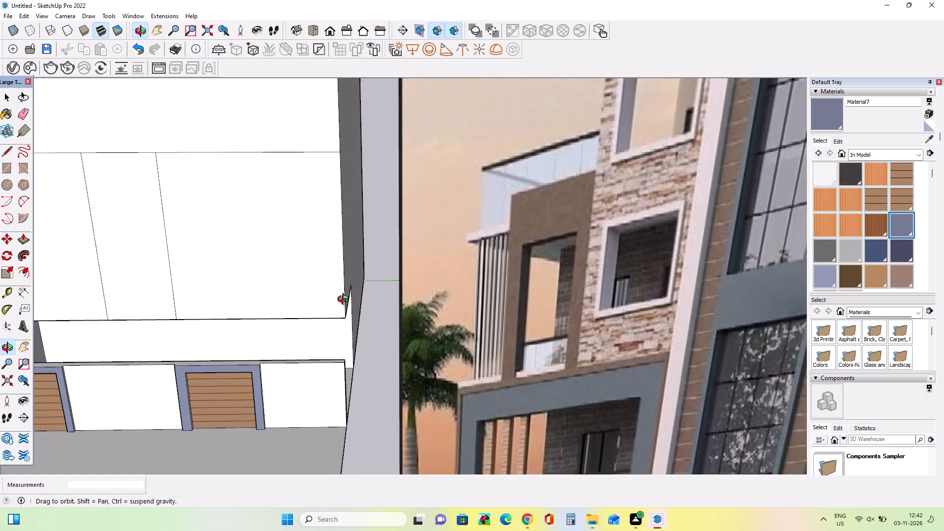
middle_drag(345, 300, 126, 316)
scroll(406, 264, down, 4)
middle_drag(402, 261, 408, 266)
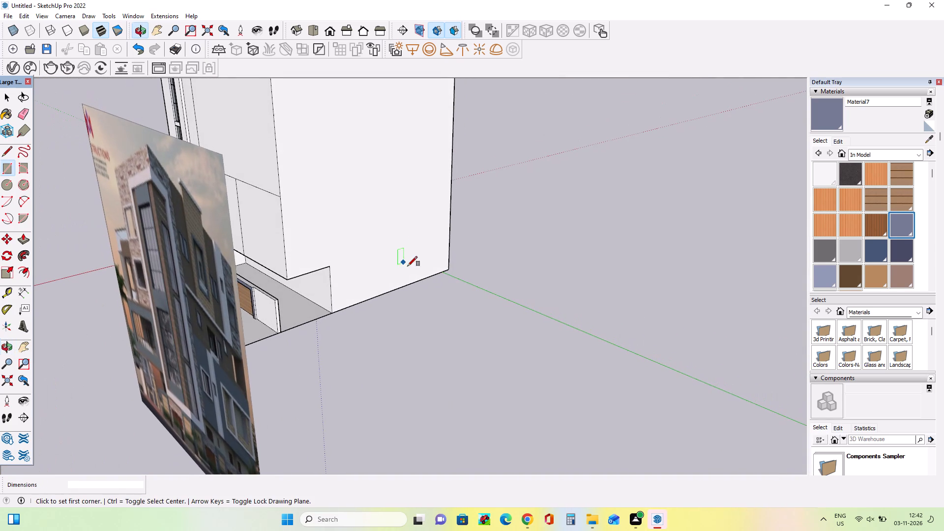
click(26, 238)
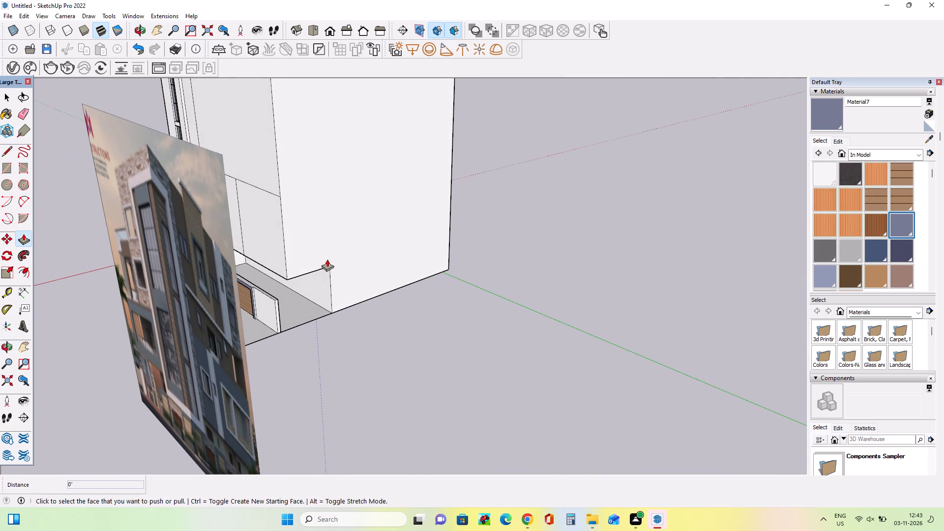
drag(329, 261, 344, 273)
middle_click(274, 313)
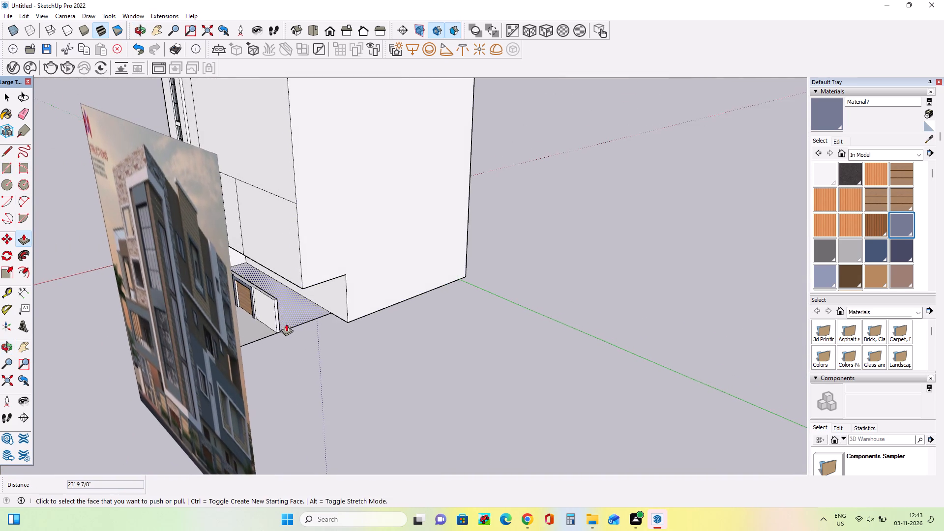
Draw a rectangle on the ground that extends the base slab to the lengthened building's bottom end corner.
scroll(287, 324, up, 7)
click(7, 167)
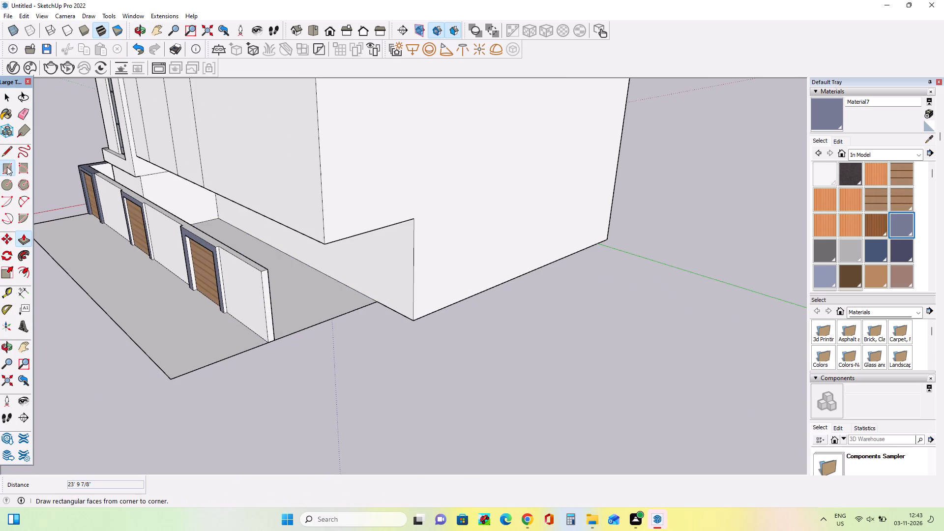
click(375, 303)
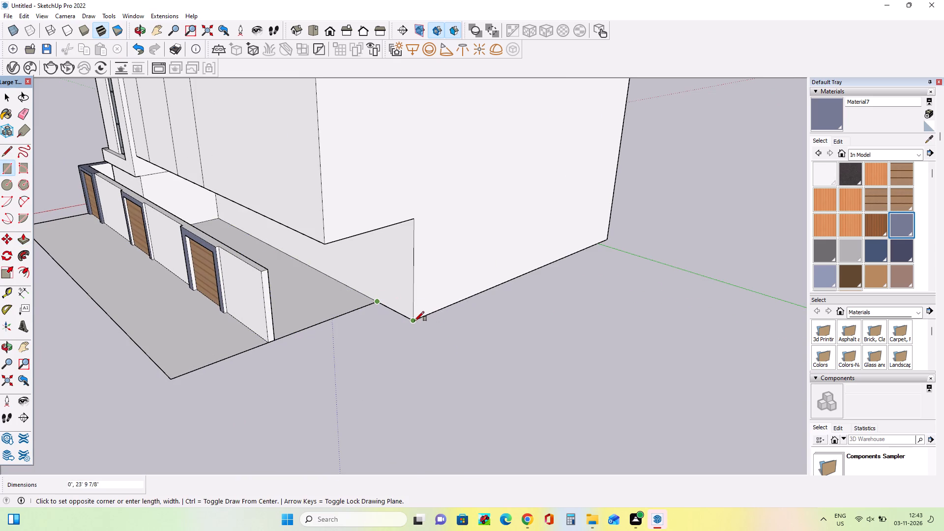
click(414, 321)
click(173, 382)
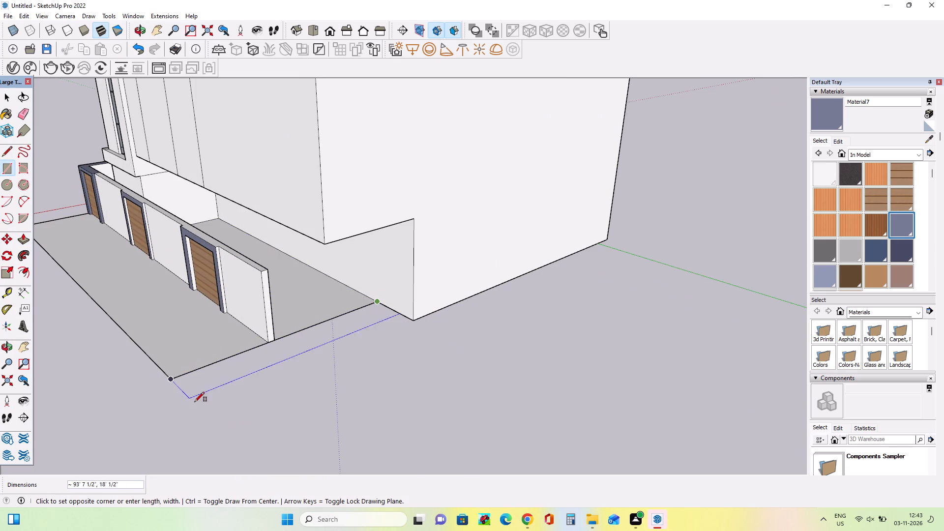
click(194, 413)
middle_drag(281, 413, 307, 429)
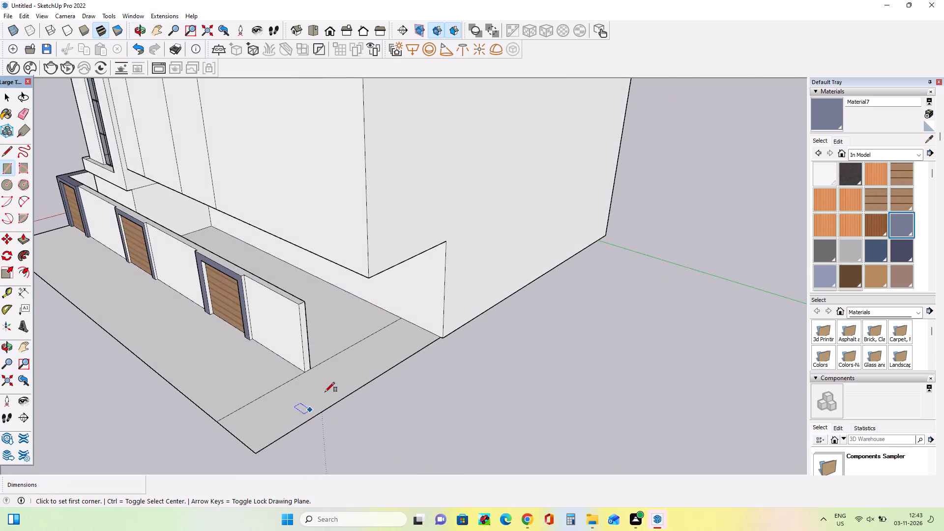
Examine the lengthened side facade and extended base slab against the reference image.
scroll(328, 376, up, 3)
middle_drag(328, 375, 363, 355)
scroll(382, 329, down, 3)
scroll(383, 324, down, 20)
scroll(383, 324, down, 13)
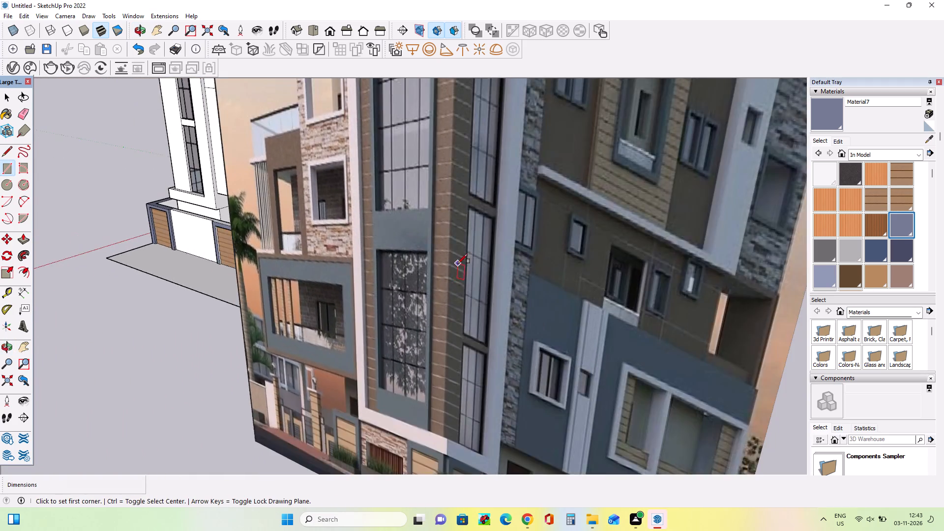
scroll(458, 264, down, 17)
middle_drag(486, 286, 642, 319)
scroll(467, 263, up, 2)
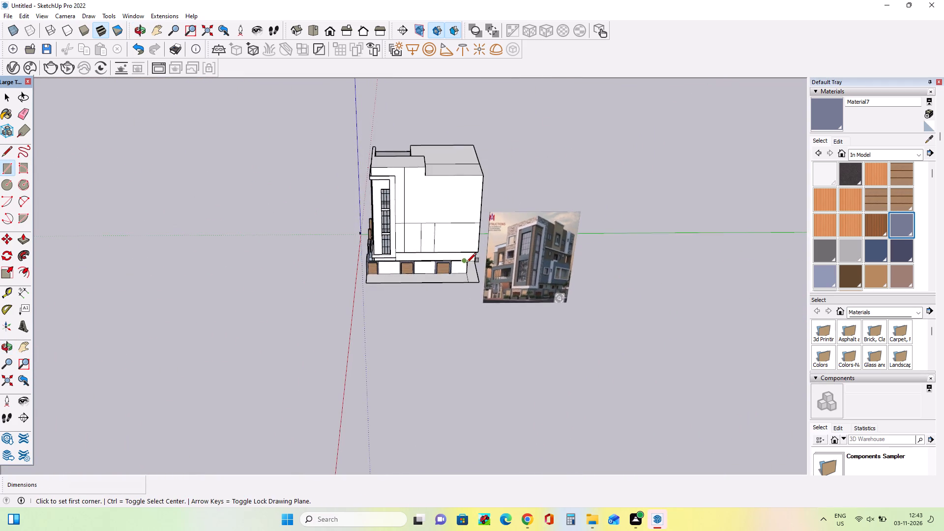
scroll(467, 263, up, 7)
scroll(499, 292, up, 1)
middle_drag(489, 292, 483, 292)
scroll(401, 283, down, 4)
middle_drag(495, 267, 507, 246)
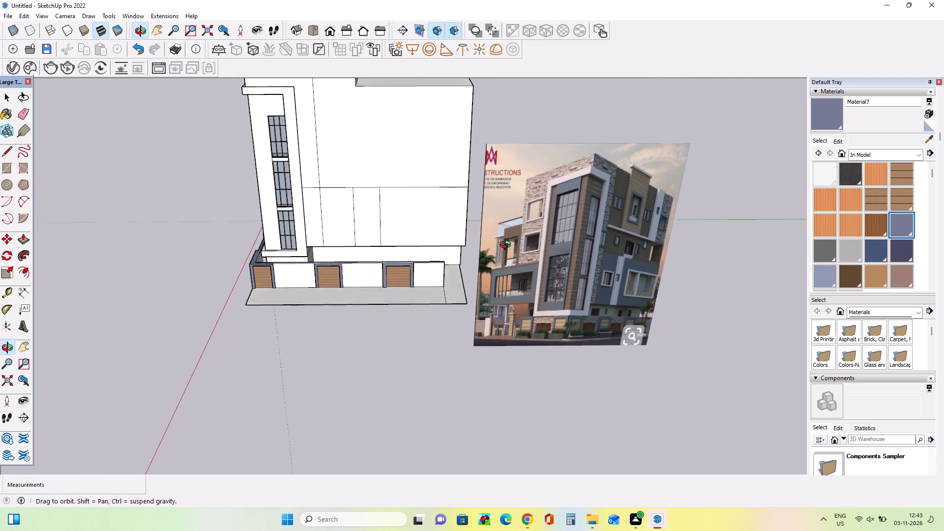
middle_drag(507, 246, 511, 237)
scroll(439, 229, up, 2)
middle_drag(439, 229, 439, 251)
middle_drag(492, 275, 464, 295)
scroll(270, 327, up, 2)
scroll(270, 327, down, 4)
middle_drag(272, 336, 292, 301)
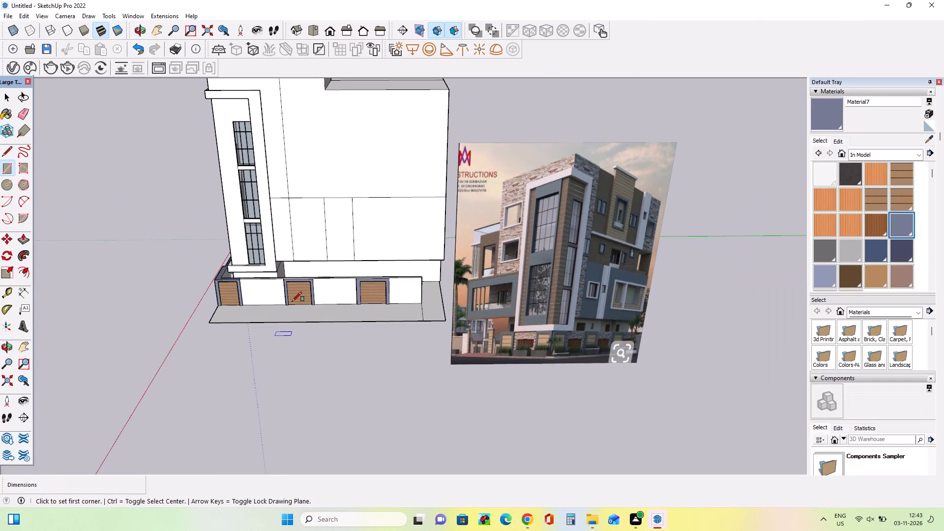
Erase the seam line between the original base slab and its extension in front of the compound wall.
middle_drag(348, 303, 357, 325)
click(25, 115)
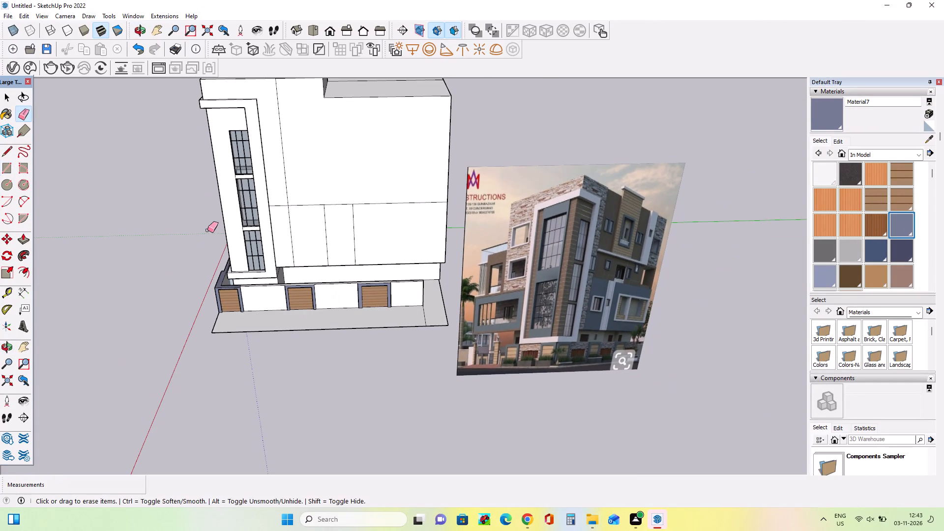
middle_drag(324, 364, 331, 404)
scroll(417, 324, up, 4)
drag(426, 320, 434, 319)
scroll(267, 341, down, 3)
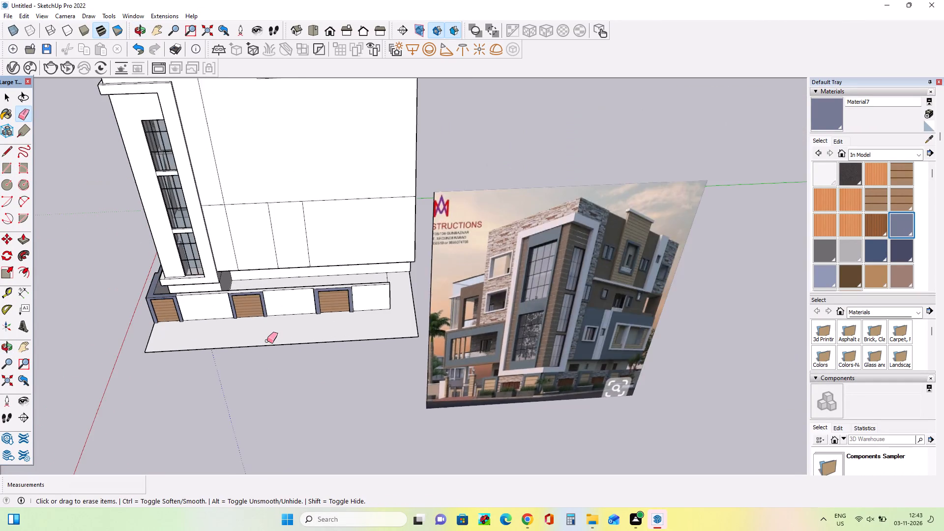
Examine the reference image's ground-level compound wall and compare it with the model's wall end.
scroll(267, 341, down, 4)
middle_drag(327, 347, 370, 256)
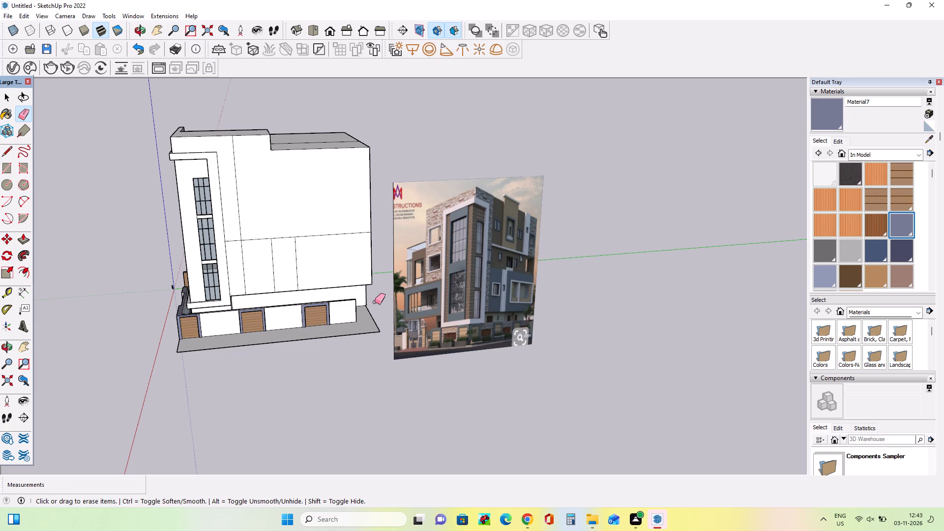
middle_drag(361, 318, 335, 341)
middle_click(324, 329)
scroll(336, 307, up, 3)
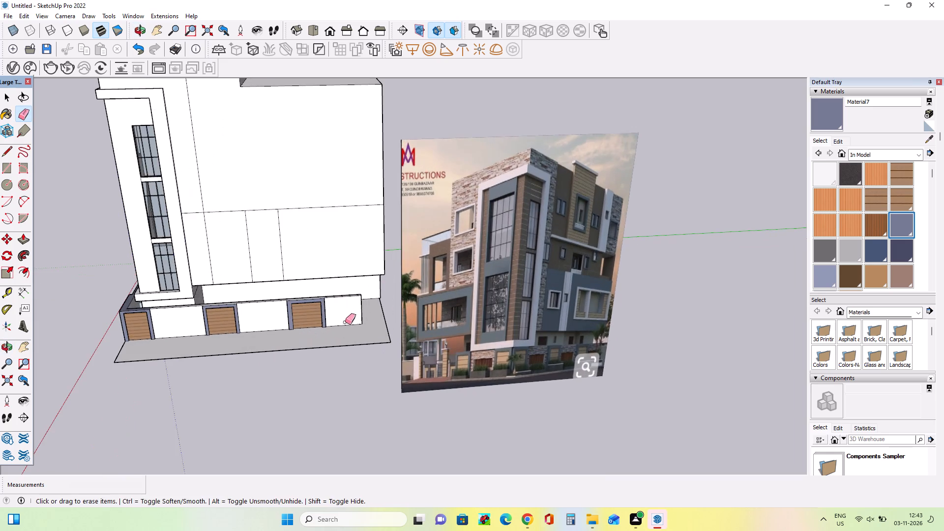
middle_drag(289, 327, 212, 333)
scroll(524, 368, up, 8)
middle_drag(524, 369, 526, 375)
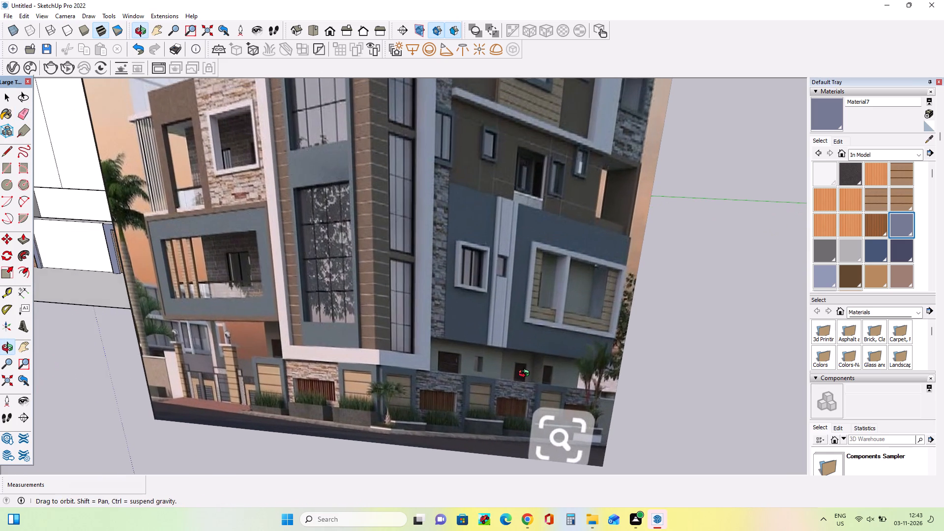
middle_drag(526, 375, 531, 370)
scroll(531, 370, down, 8)
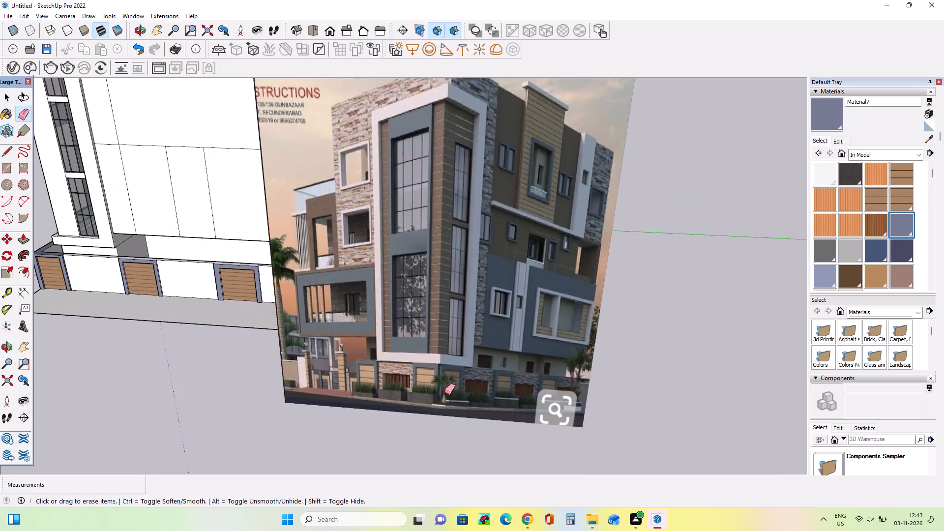
scroll(429, 400, down, 3)
middle_drag(493, 367, 671, 338)
scroll(506, 363, down, 1)
scroll(479, 314, up, 7)
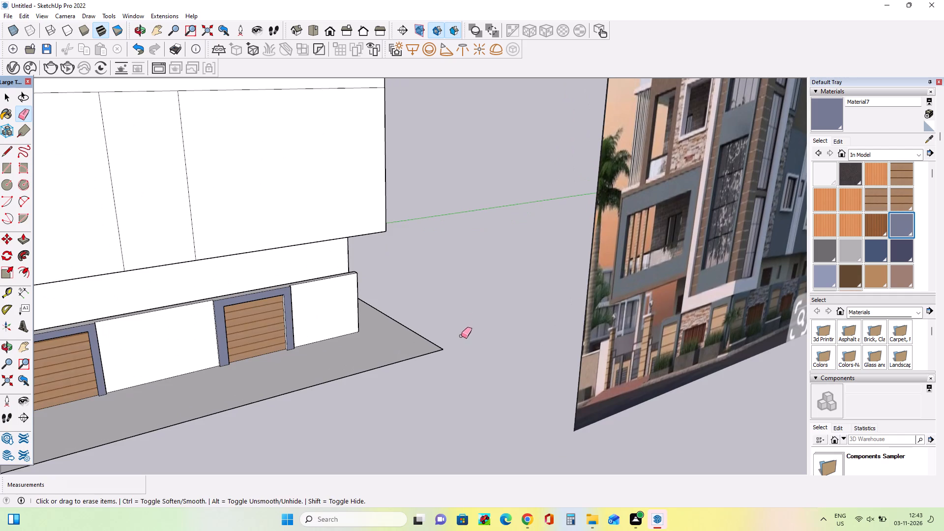
Pull the compound wall's end face outward about 22' 8 9/16" to the extended slab's edge.
middle_drag(461, 342, 362, 420)
scroll(375, 300, up, 9)
middle_drag(509, 340, 425, 399)
click(22, 239)
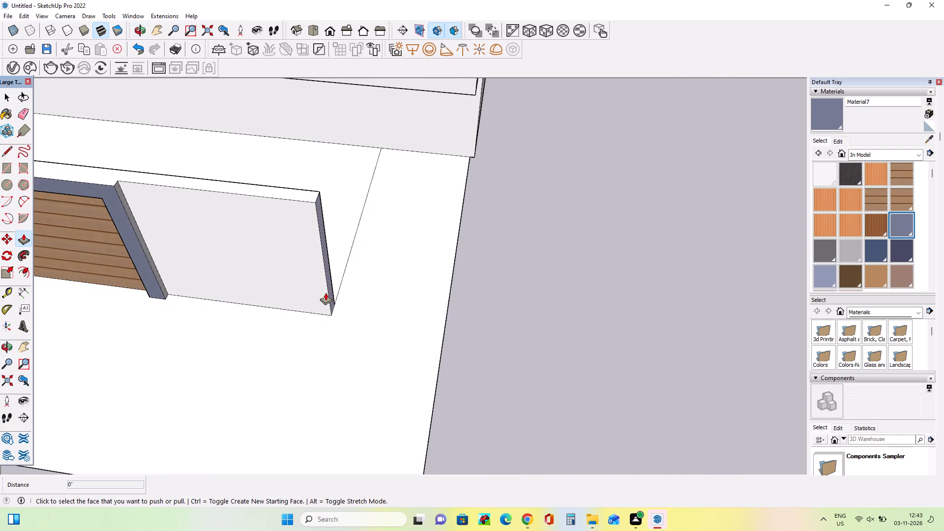
drag(330, 293, 439, 368)
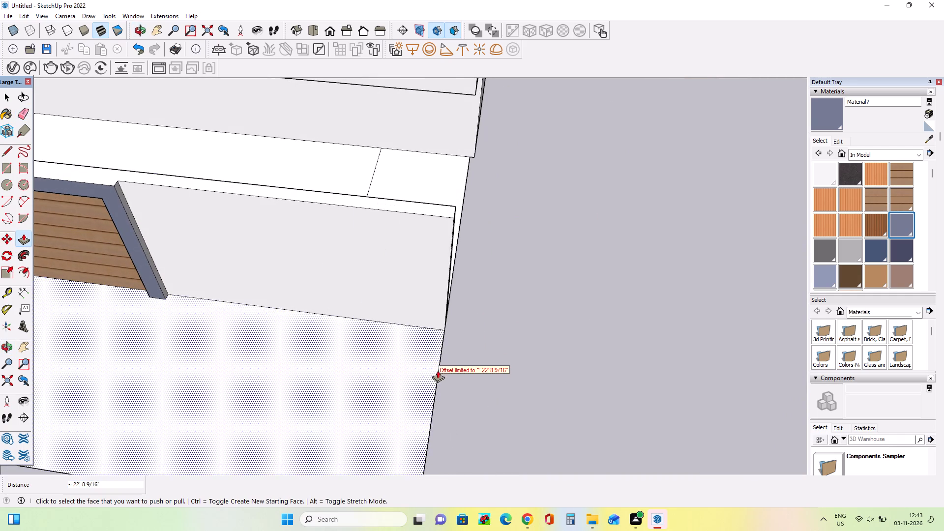
Examine the side facade's lower-band panels against the framed windows and white vertical strip in the reference image.
middle_drag(445, 370, 575, 368)
scroll(572, 368, down, 17)
middle_drag(458, 356, 493, 297)
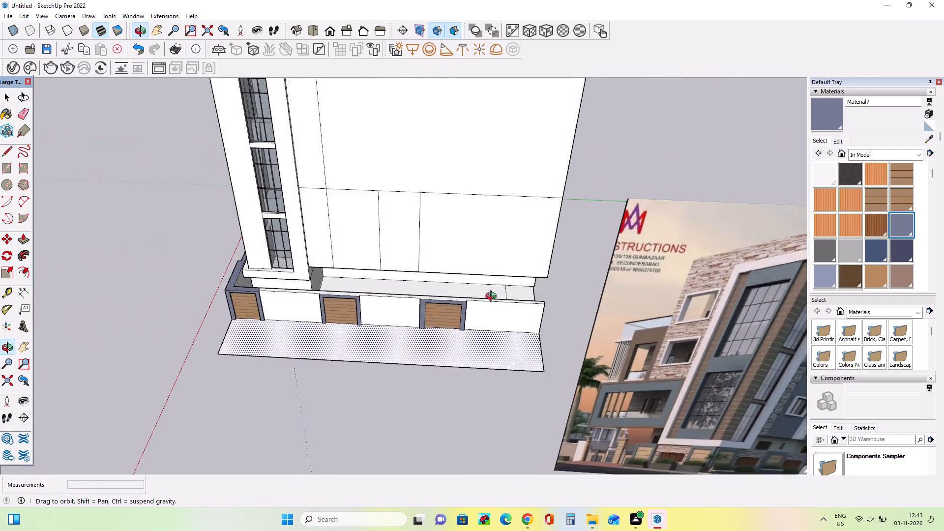
middle_drag(493, 297, 508, 185)
scroll(270, 306, down, 9)
middle_drag(416, 321, 439, 276)
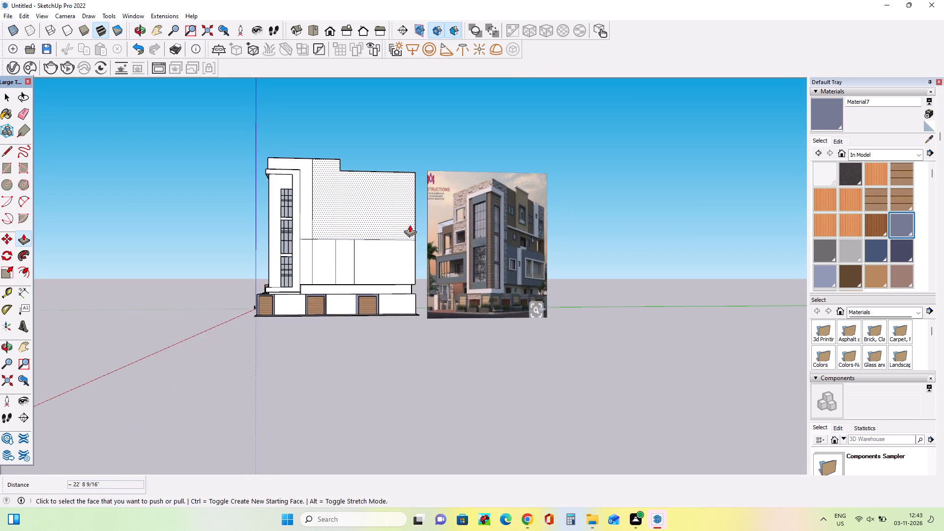
scroll(410, 225, up, 6)
middle_drag(397, 241, 397, 256)
middle_drag(374, 316, 371, 340)
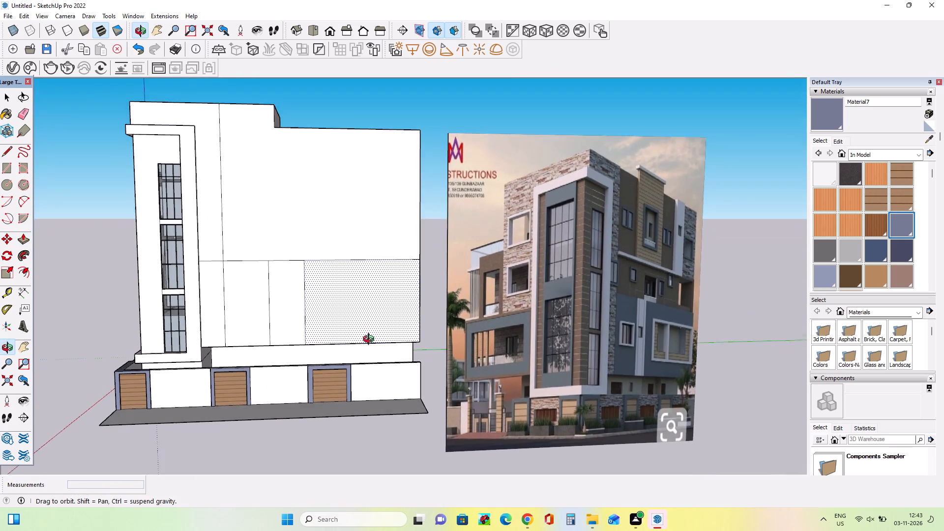
middle_drag(371, 340, 370, 342)
scroll(325, 334, up, 1)
middle_drag(325, 334, 325, 342)
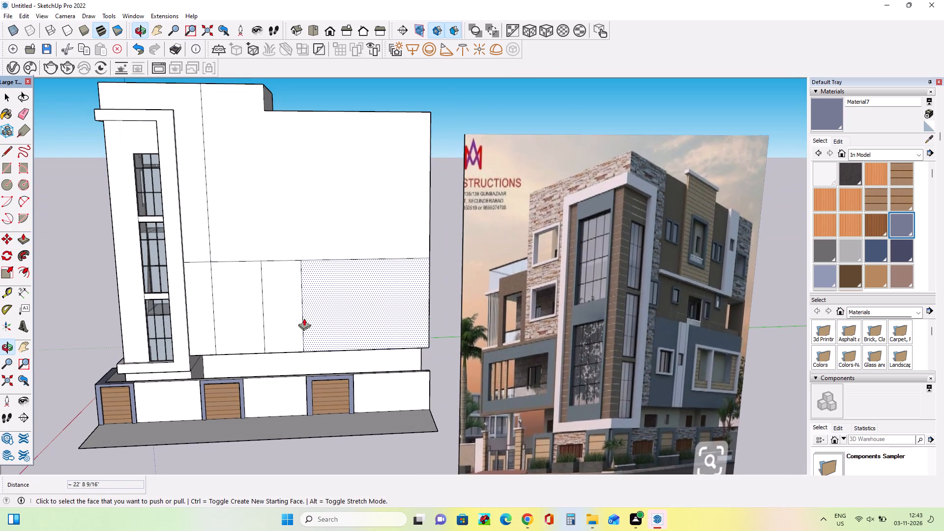
scroll(291, 309, up, 1)
scroll(286, 322, down, 2)
middle_click(382, 358)
scroll(383, 360, down, 1)
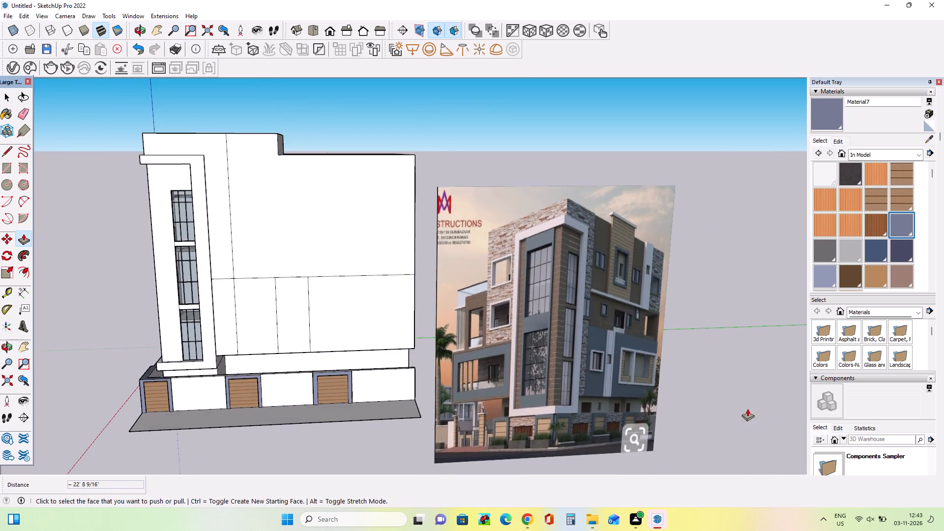
scroll(642, 375, up, 17)
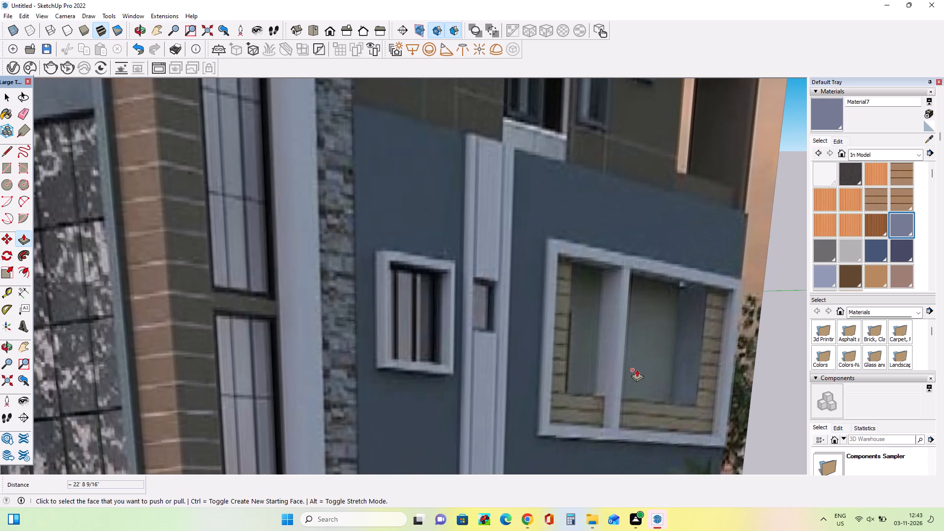
scroll(636, 369, down, 8)
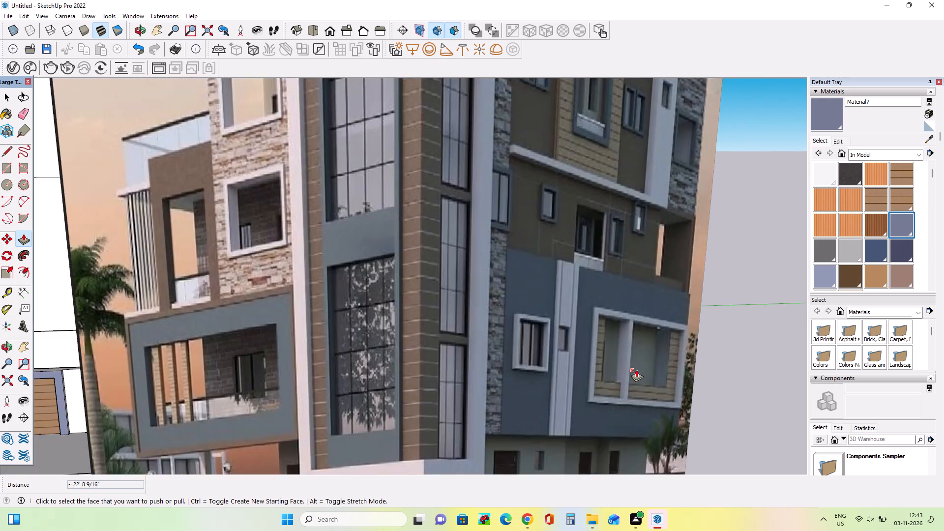
scroll(636, 369, down, 11)
middle_drag(415, 344, 418, 330)
scroll(418, 330, down, 1)
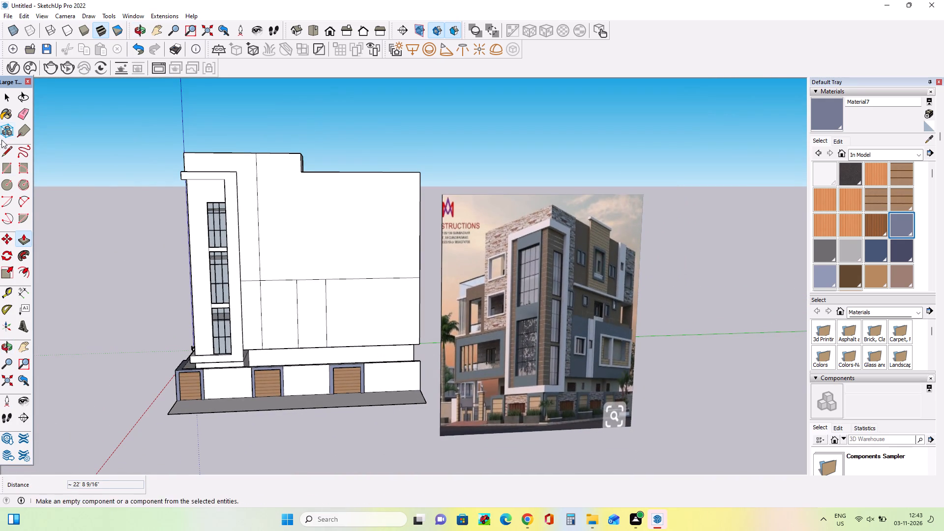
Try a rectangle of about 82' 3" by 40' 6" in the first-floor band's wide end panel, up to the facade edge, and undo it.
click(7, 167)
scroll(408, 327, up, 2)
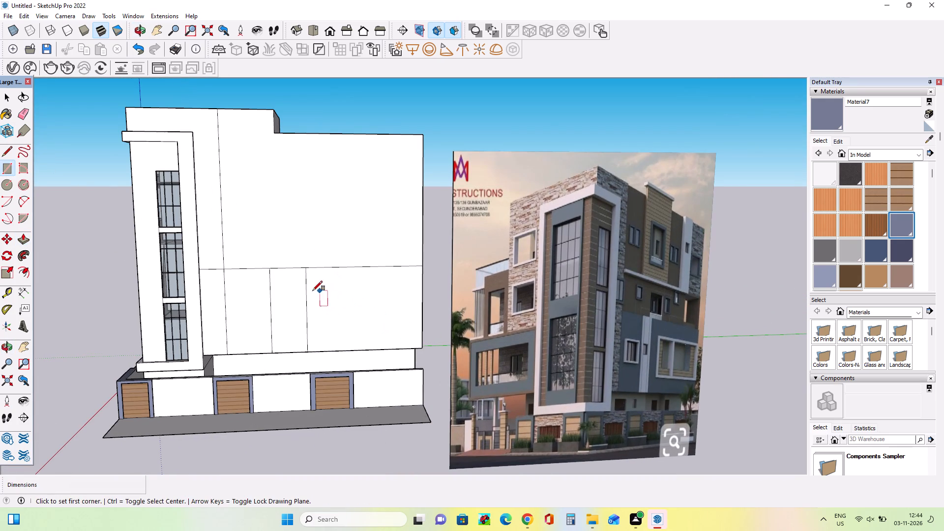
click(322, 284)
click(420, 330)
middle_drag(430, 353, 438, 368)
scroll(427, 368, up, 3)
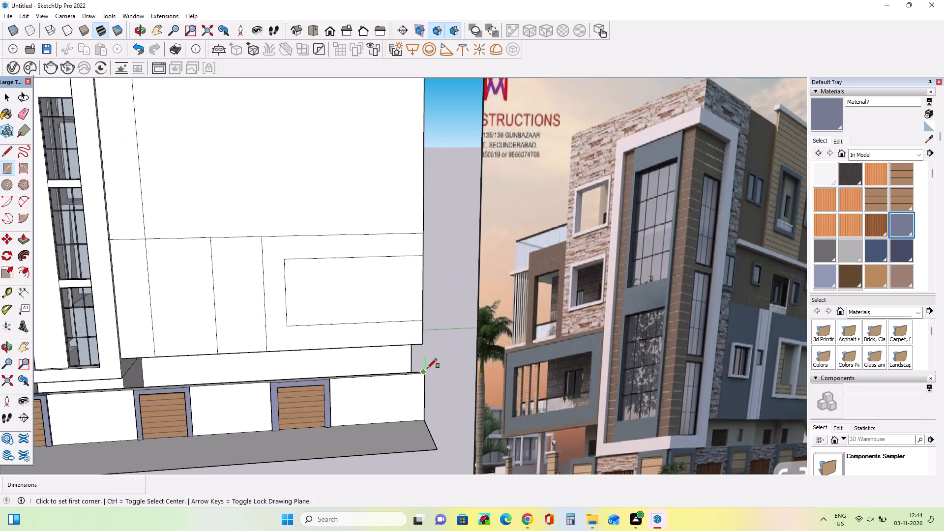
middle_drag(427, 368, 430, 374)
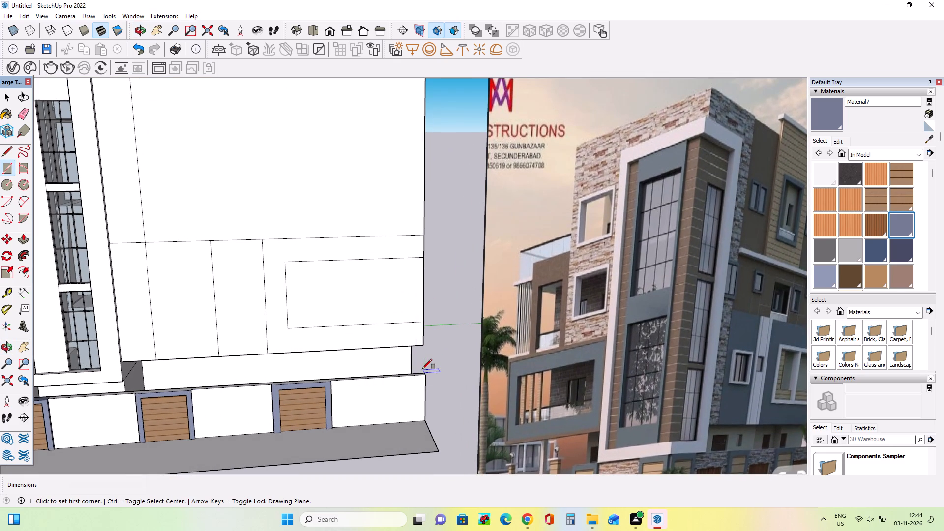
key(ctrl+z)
Draw a rectangular strip of about 158' 3" by 14' 5" on the side facade directly above the first-floor band.
scroll(385, 347, down, 3)
middle_drag(385, 347, 391, 317)
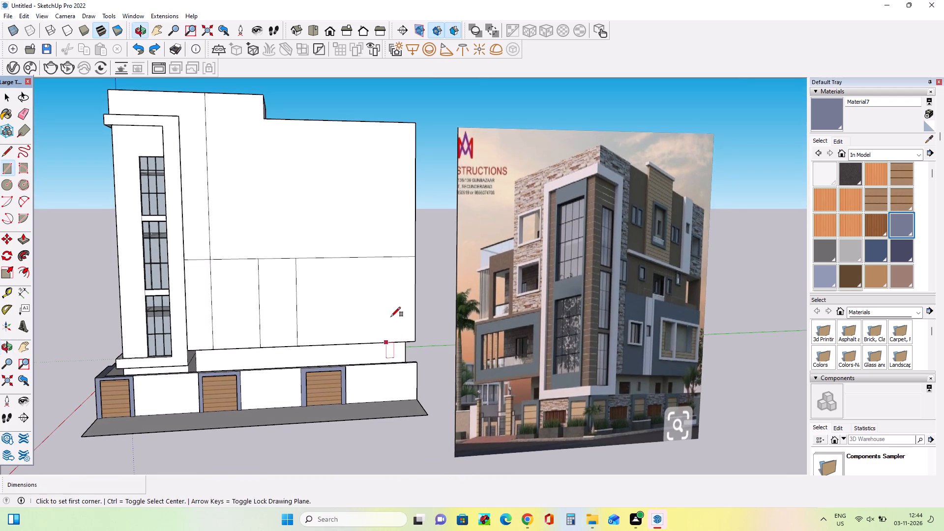
middle_drag(378, 317, 379, 326)
scroll(229, 280, down, 2)
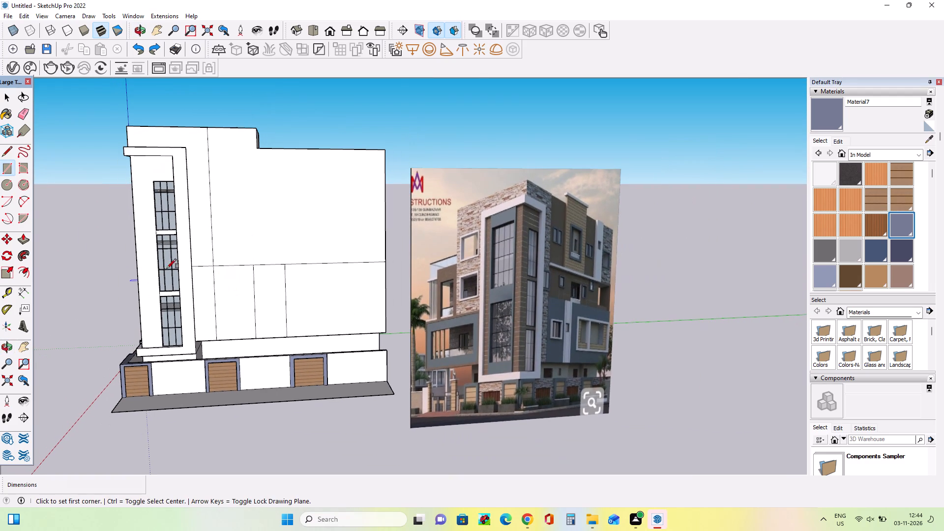
click(212, 265)
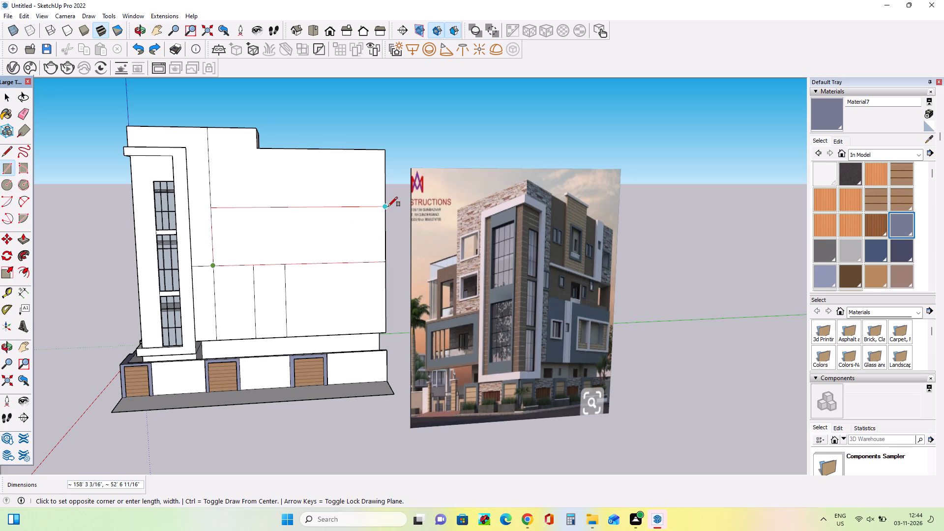
key(grave)
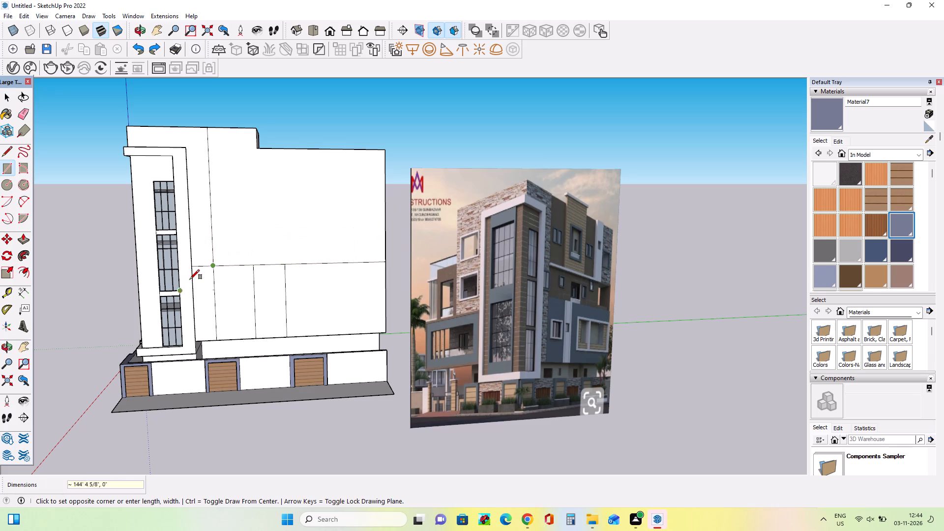
middle_drag(220, 268, 193, 306)
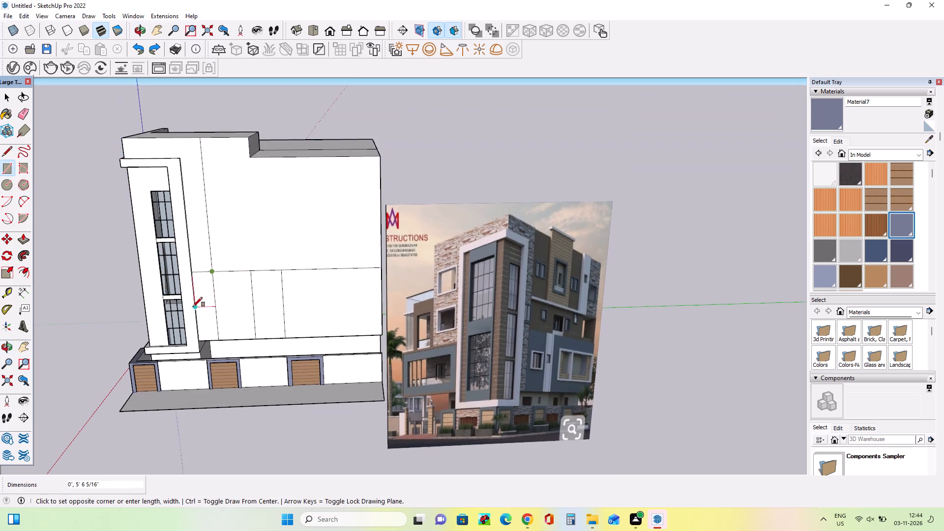
scroll(220, 276, up, 5)
middle_drag(215, 282, 189, 308)
scroll(177, 276, up, 6)
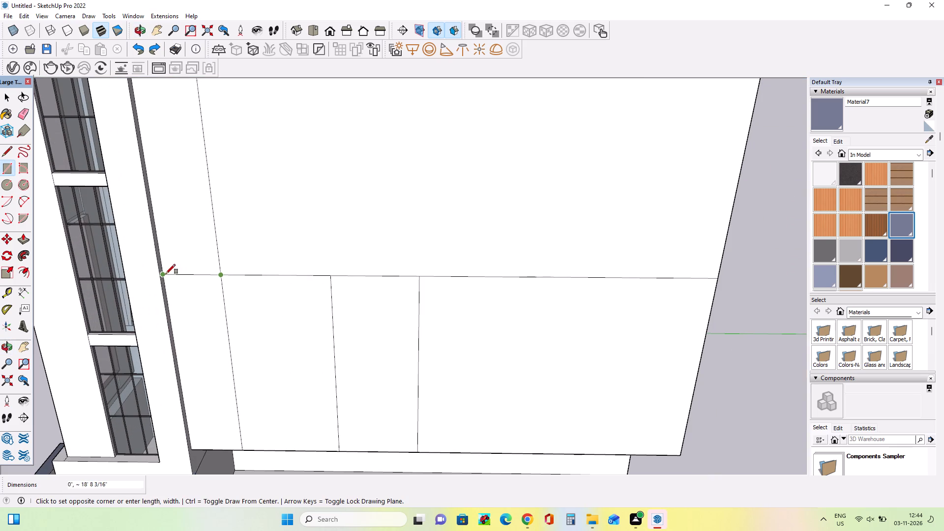
click(166, 274)
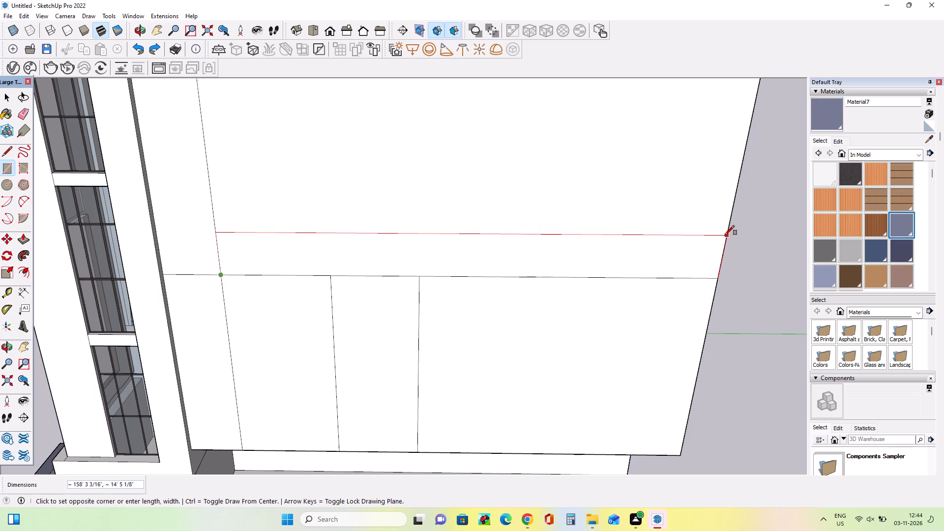
click(725, 235)
Continue the narrow vertical panel up through the new strip with a rectangle of about 28' 5" by 14' 5".
middle_drag(488, 319, 513, 290)
scroll(513, 293, down, 4)
middle_drag(513, 298, 488, 289)
scroll(412, 289, down, 7)
middle_drag(412, 288, 424, 269)
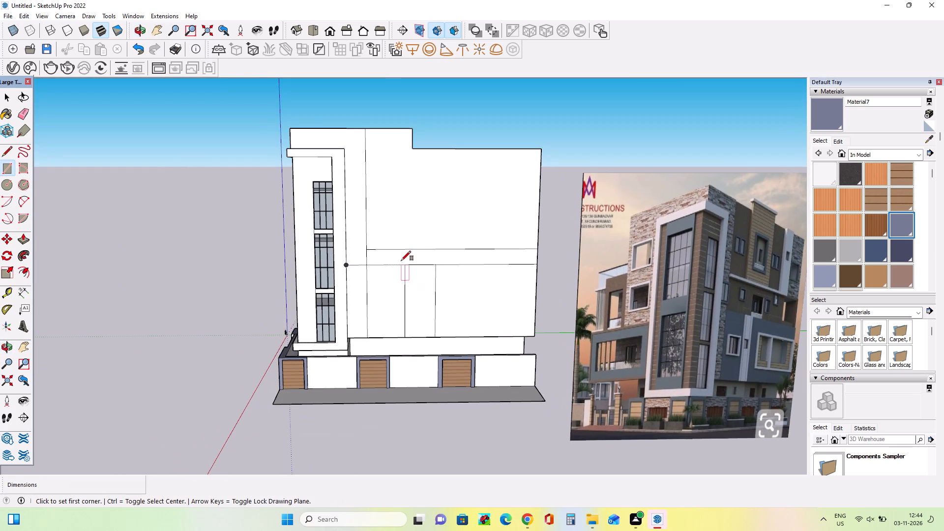
click(407, 267)
click(438, 266)
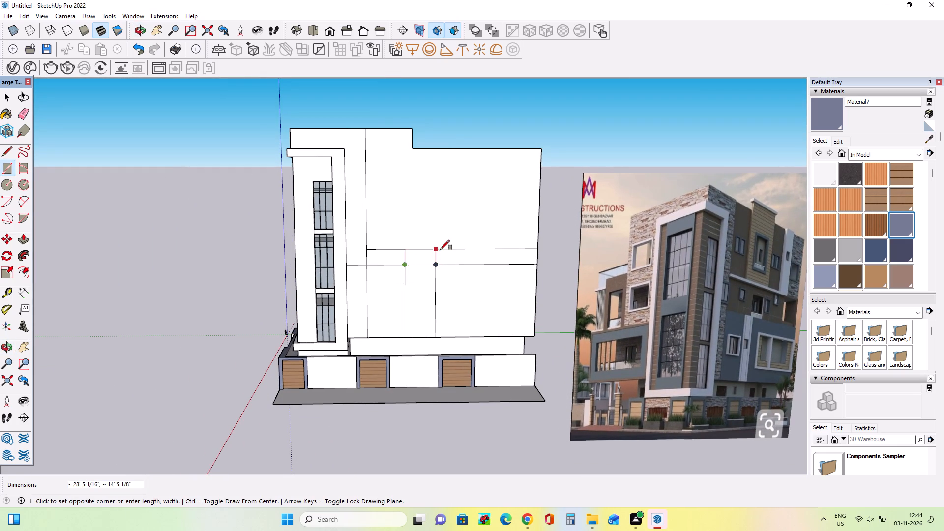
click(440, 250)
Erase all segments of the old horizontal line beneath the new strip so that it merges with the first-floor band panels.
middle_drag(446, 292, 451, 300)
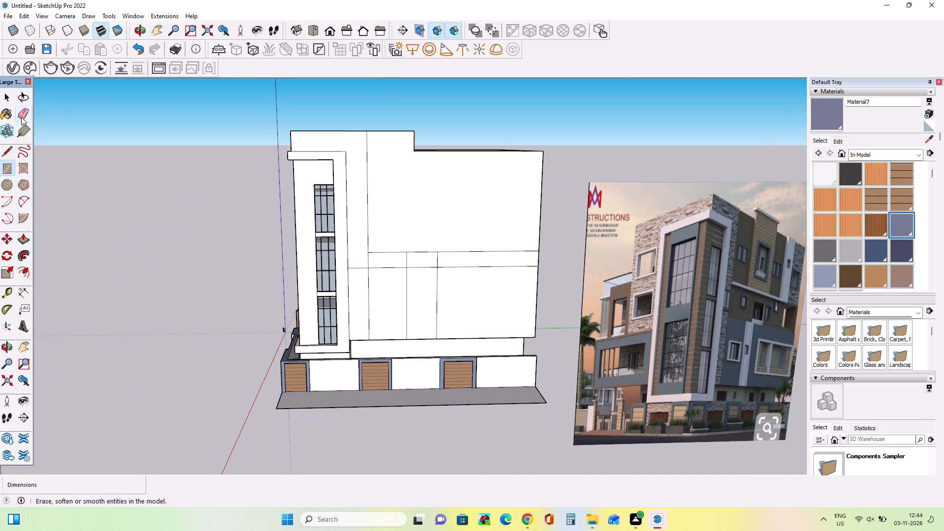
click(21, 117)
drag(414, 264, 419, 276)
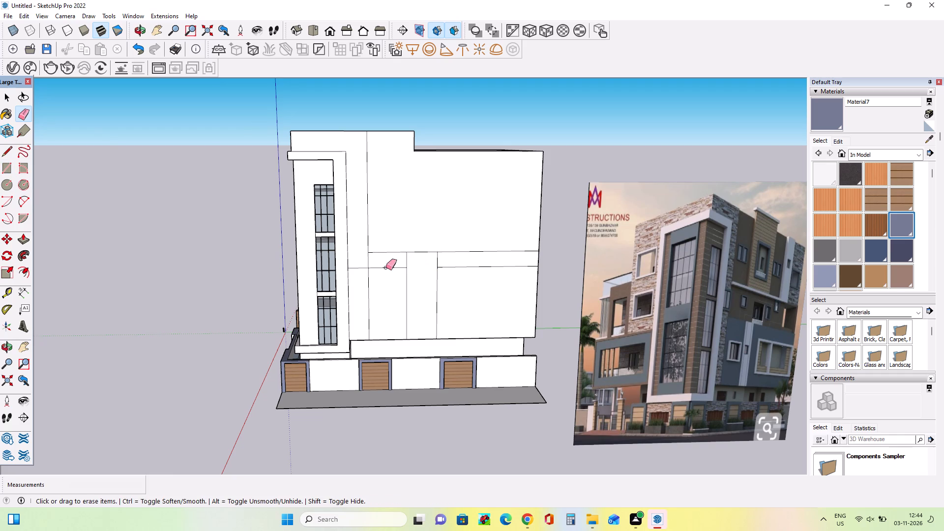
drag(386, 267, 388, 277)
drag(359, 264, 358, 270)
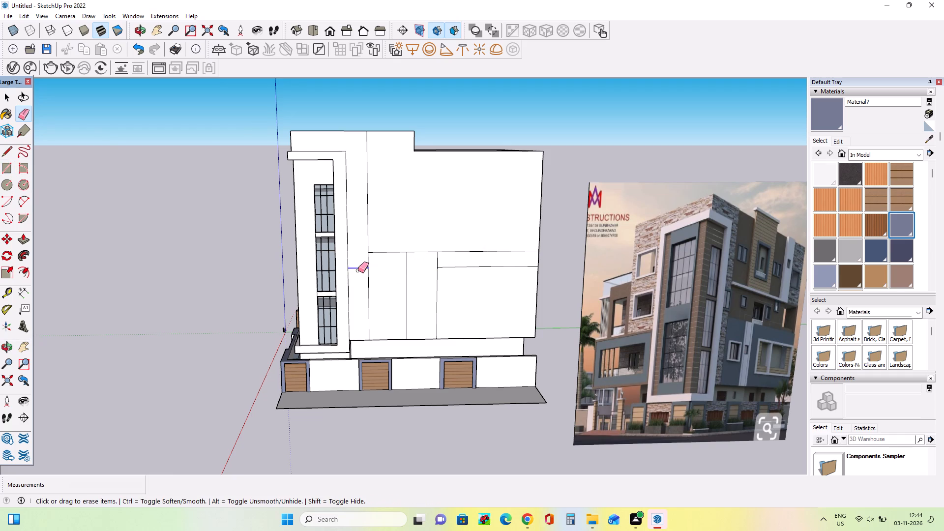
drag(358, 270, 357, 272)
scroll(357, 264, down, 7)
middle_drag(437, 265, 438, 277)
scroll(427, 271, up, 3)
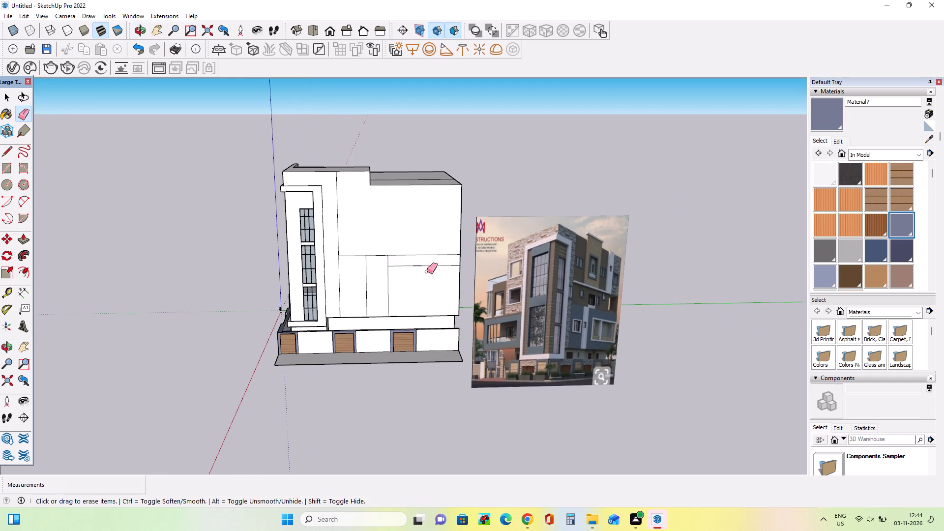
middle_click(427, 271)
scroll(426, 275, up, 2)
middle_drag(426, 275, 428, 282)
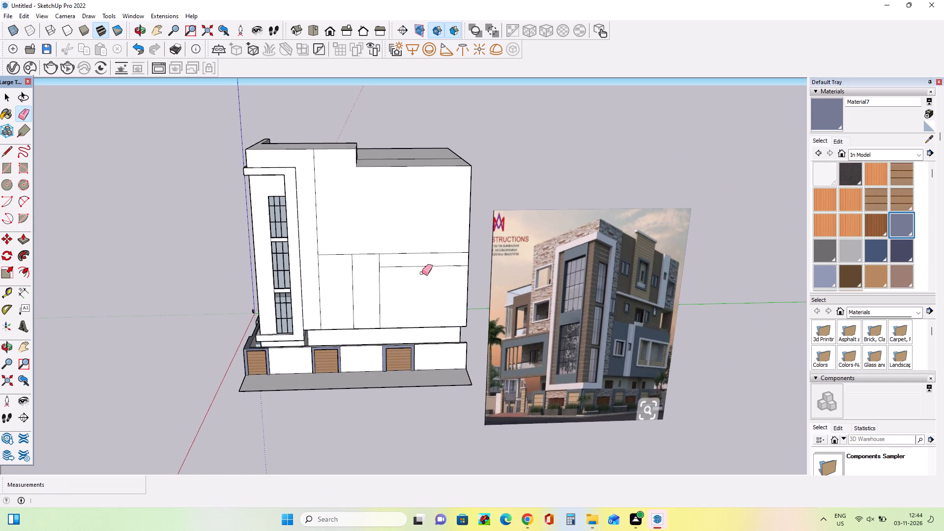
drag(420, 265, 421, 271)
Draw a rectangle of about 158' 3" by 55' 6" on the side facade from the band's top line to the end edge.
middle_drag(390, 281, 396, 292)
scroll(392, 289, down, 2)
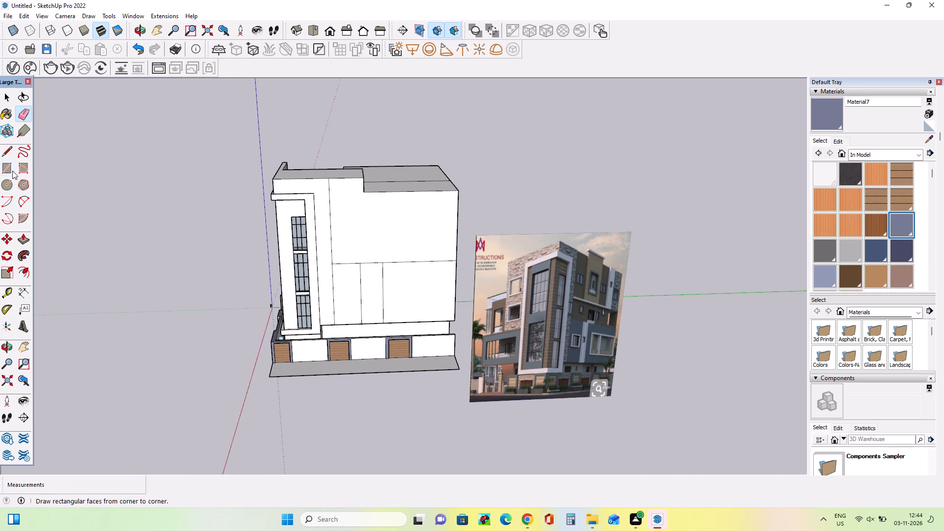
click(8, 169)
middle_drag(299, 246, 299, 256)
scroll(323, 264, up, 4)
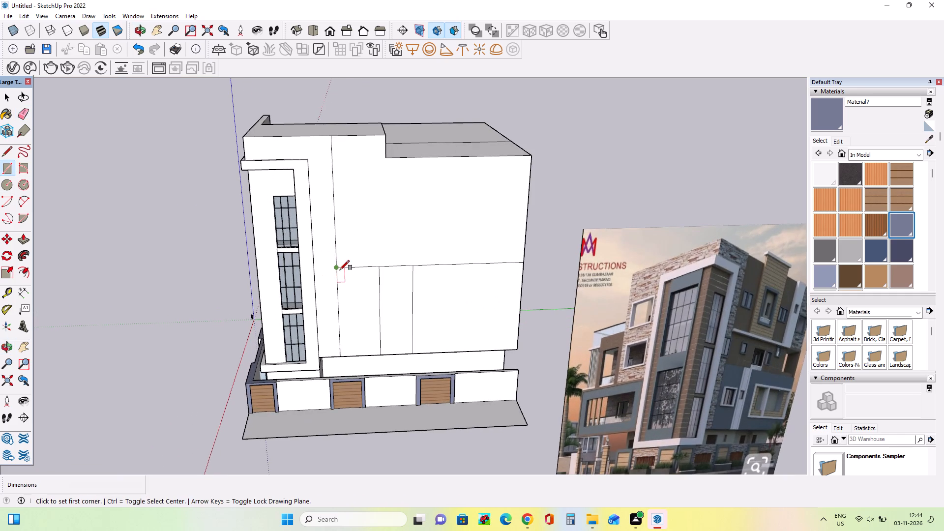
middle_drag(355, 268, 228, 295)
scroll(272, 269, up, 5)
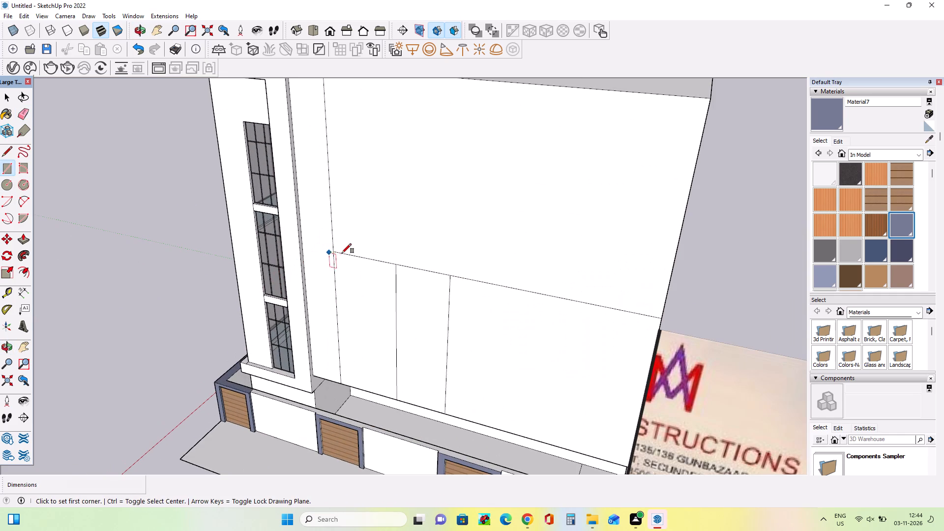
click(334, 252)
scroll(649, 214, down, 8)
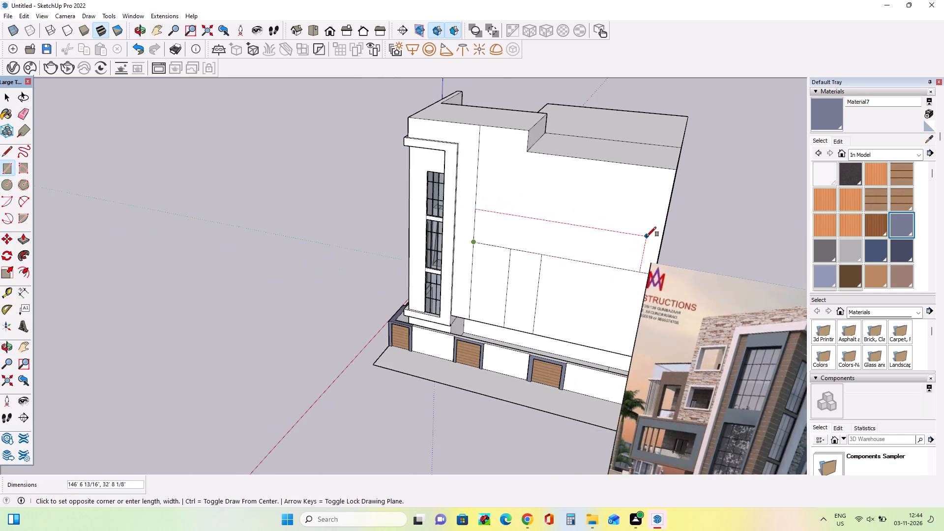
scroll(597, 254, down, 6)
scroll(628, 236, up, 2)
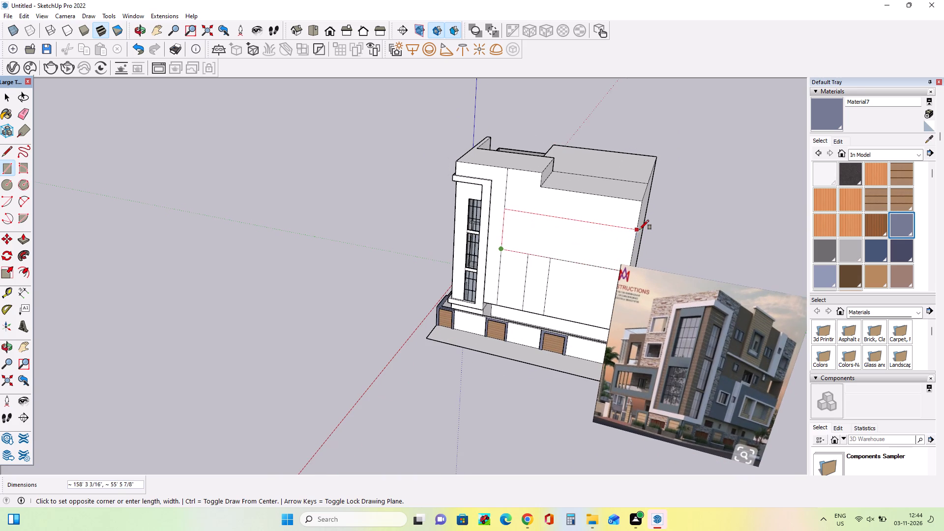
click(639, 228)
Raise the higher front roof block by 8' 10 1/16" with Push/Pull.
middle_drag(494, 274, 525, 310)
scroll(571, 216, up, 2)
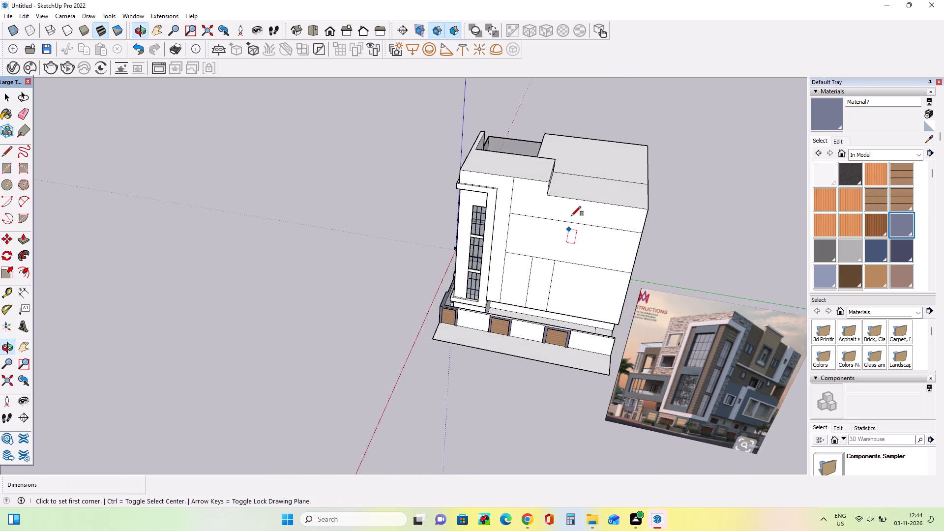
scroll(571, 216, up, 2)
middle_drag(399, 277, 374, 321)
scroll(97, 293, down, 8)
middle_drag(239, 306, 437, 213)
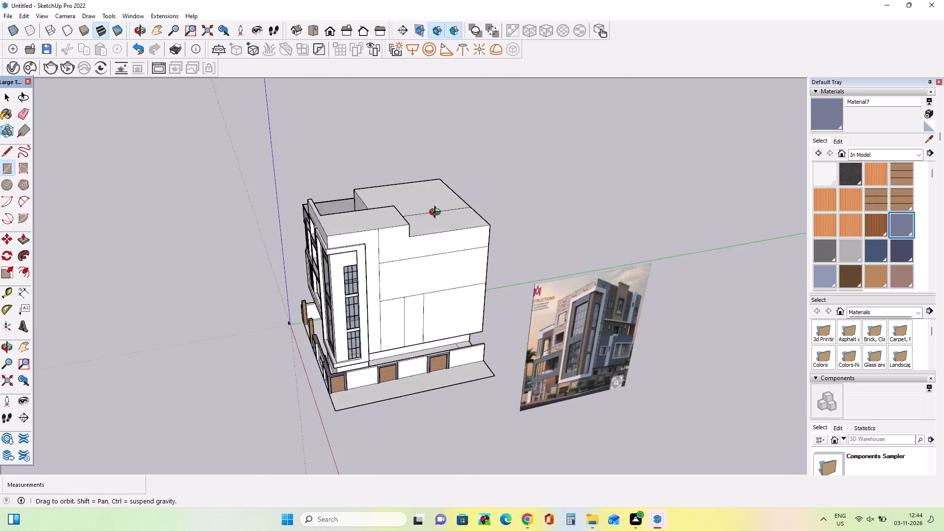
middle_drag(437, 213, 439, 206)
scroll(441, 187, up, 3)
middle_drag(441, 220, 475, 151)
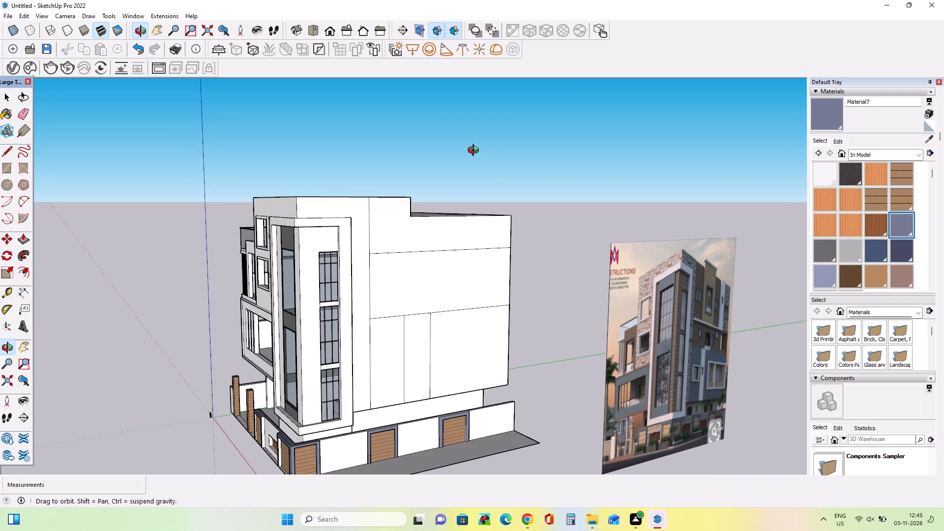
middle_drag(475, 151, 472, 159)
middle_drag(367, 201, 374, 241)
click(22, 242)
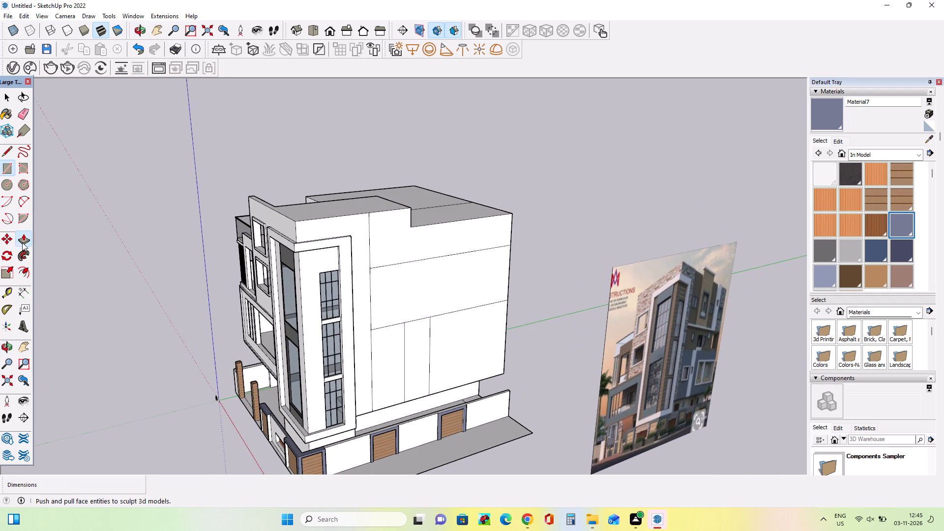
drag(362, 201, 361, 191)
Pull the lower roof section beside it up 26' 6 1/16", level with the raised front roof block.
middle_drag(305, 289, 339, 272)
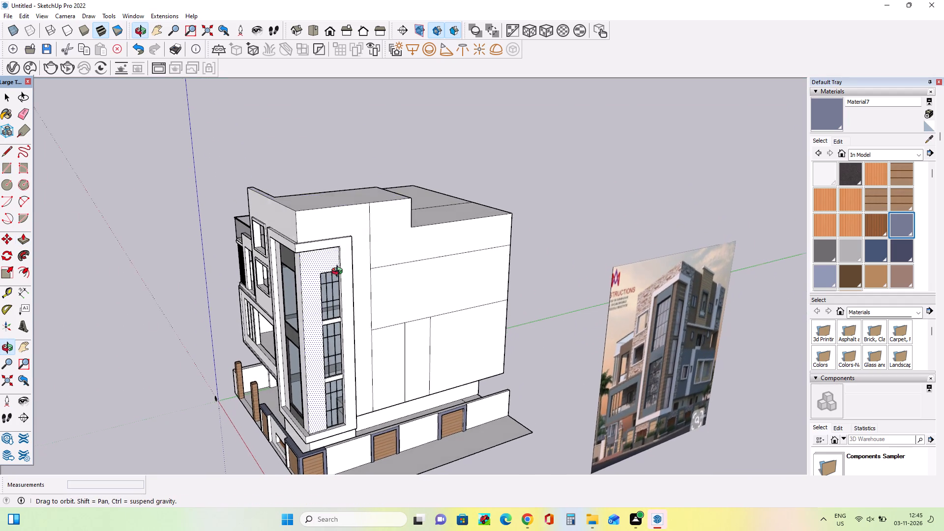
middle_drag(339, 272, 362, 249)
middle_drag(371, 249, 195, 287)
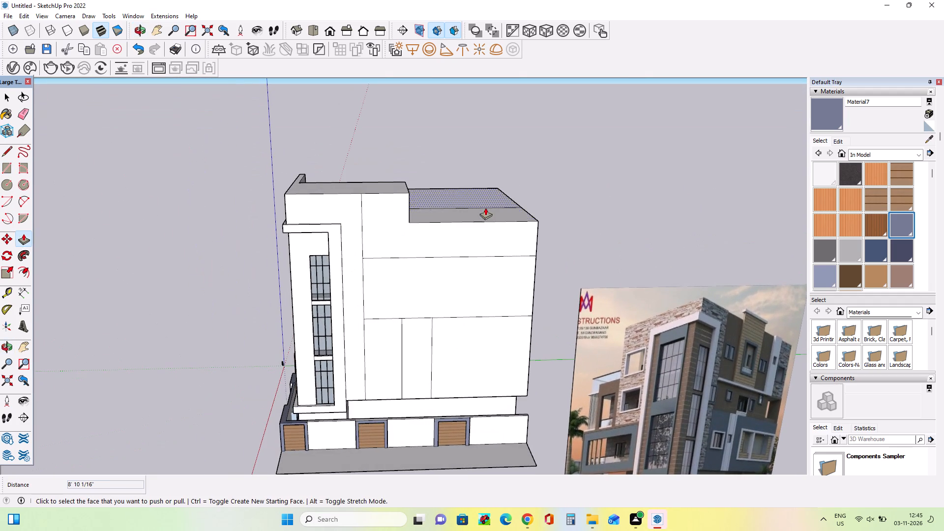
scroll(485, 207, down, 2)
drag(493, 212, 412, 187)
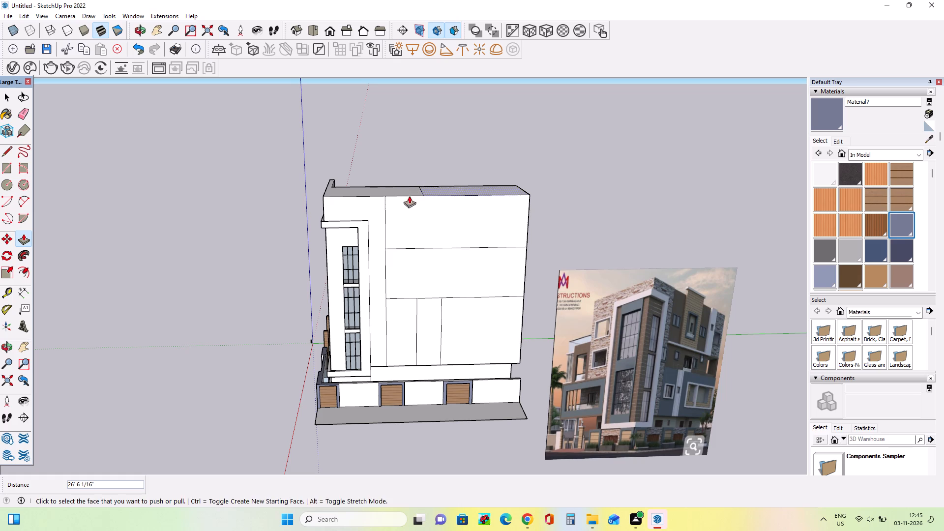
Draw a second vertical line close beside the first-floor panel divider nearer the window tower, from the facade's bottom edge to the band line.
middle_drag(415, 257, 408, 239)
scroll(371, 232, down, 3)
middle_drag(403, 270, 403, 275)
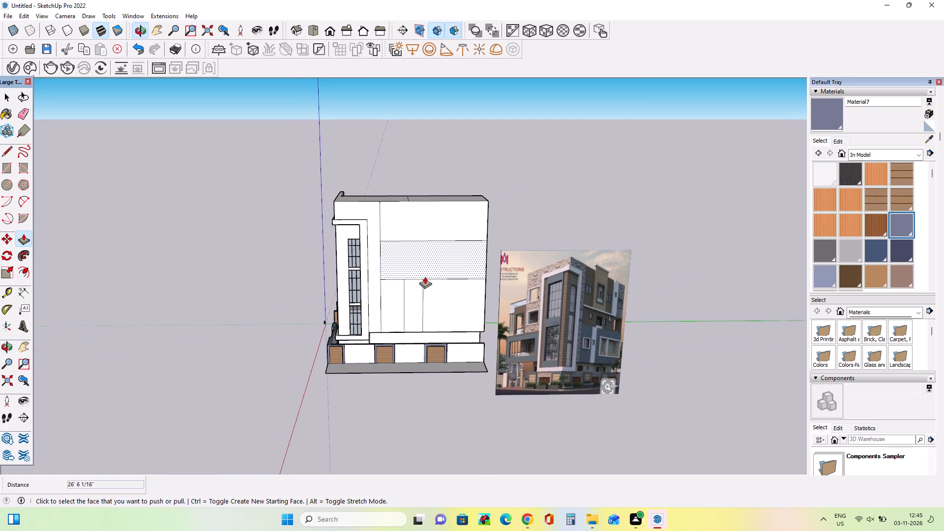
scroll(425, 276, up, 3)
middle_drag(429, 287, 430, 298)
middle_drag(419, 353, 418, 337)
middle_drag(418, 335, 418, 327)
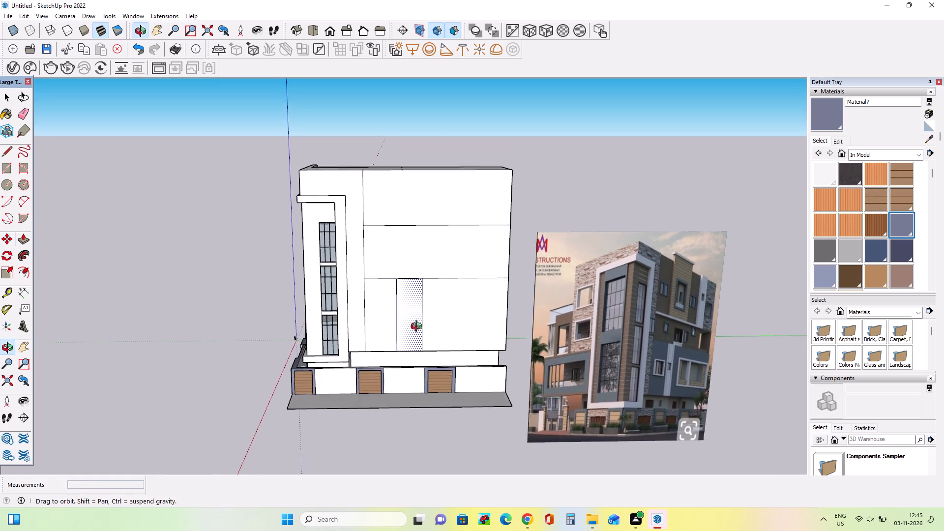
middle_drag(418, 327, 419, 317)
scroll(418, 318, up, 3)
middle_drag(417, 324, 422, 334)
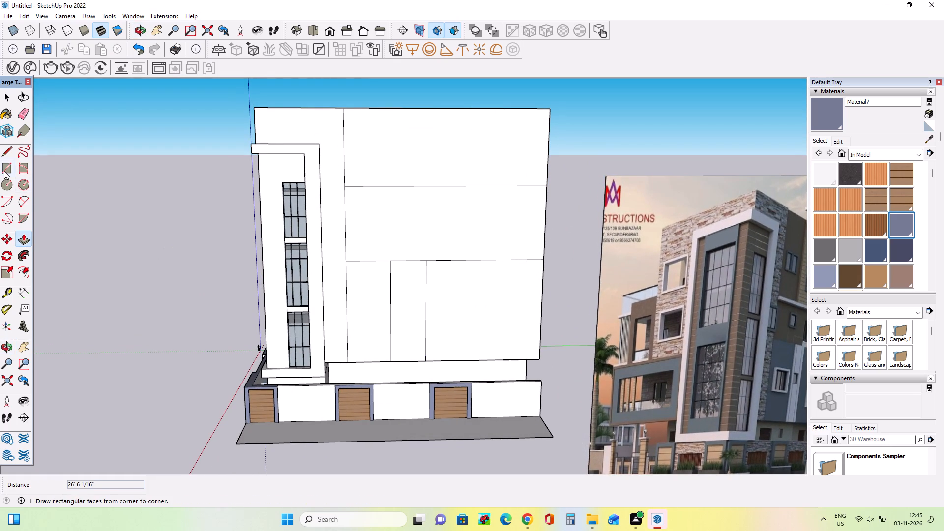
click(6, 151)
scroll(415, 357, up, 3)
middle_drag(398, 369, 404, 452)
scroll(404, 405, up, 11)
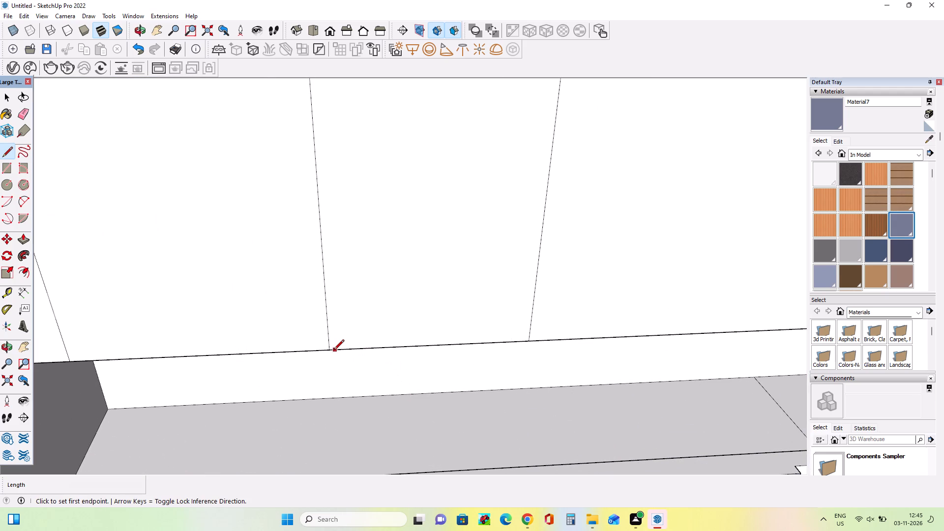
click(336, 350)
scroll(341, 330, down, 11)
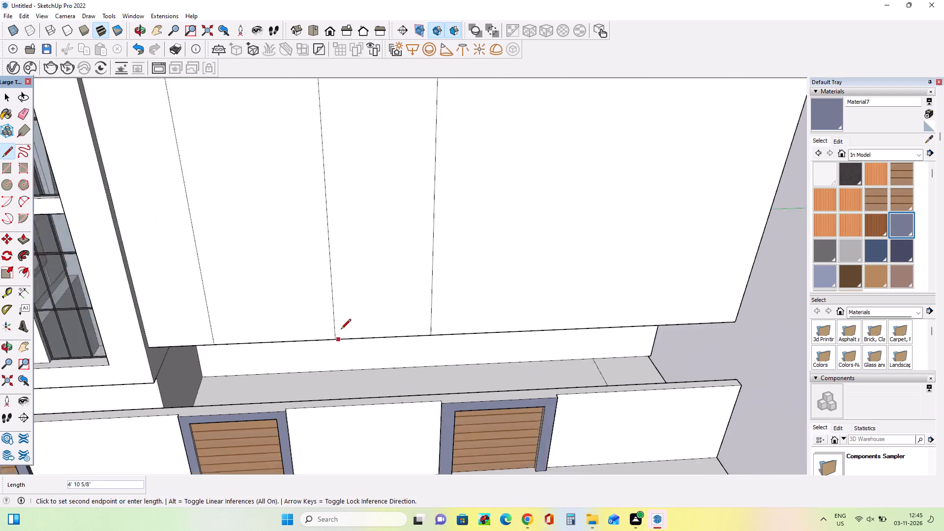
scroll(341, 330, down, 2)
click(333, 167)
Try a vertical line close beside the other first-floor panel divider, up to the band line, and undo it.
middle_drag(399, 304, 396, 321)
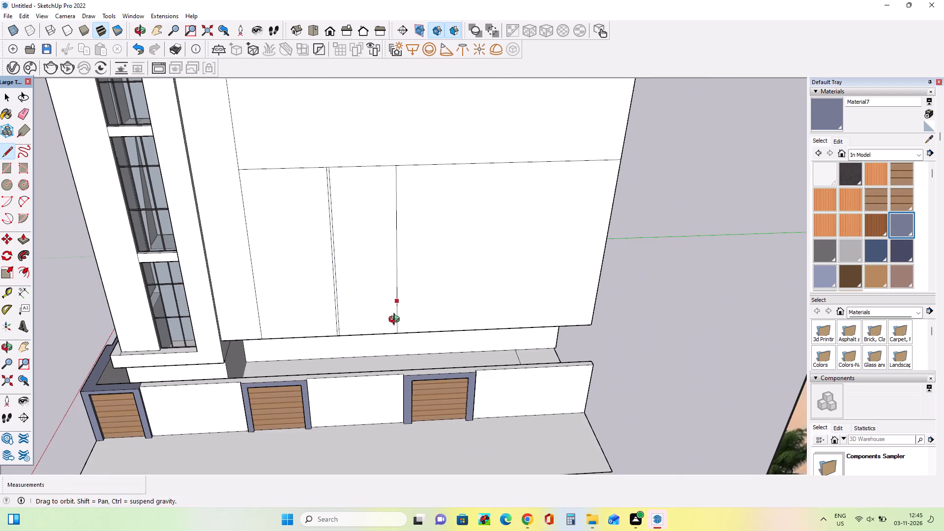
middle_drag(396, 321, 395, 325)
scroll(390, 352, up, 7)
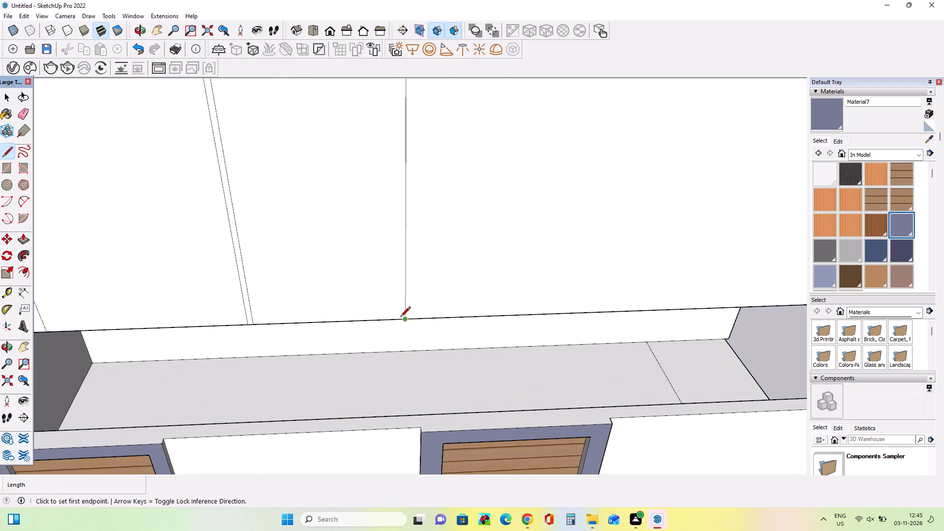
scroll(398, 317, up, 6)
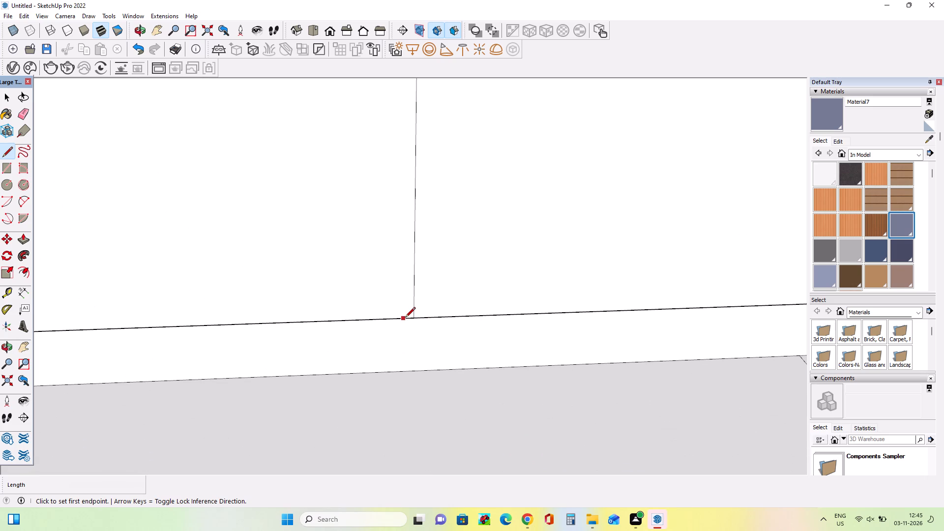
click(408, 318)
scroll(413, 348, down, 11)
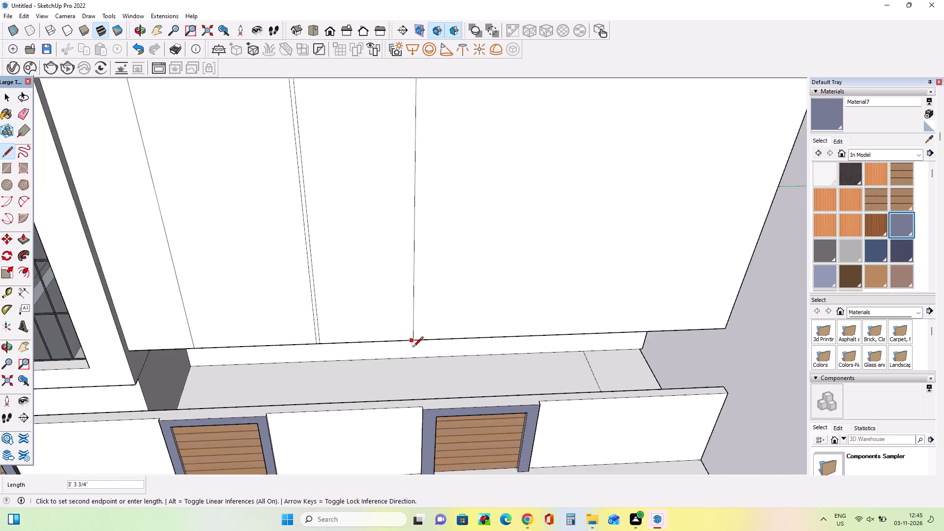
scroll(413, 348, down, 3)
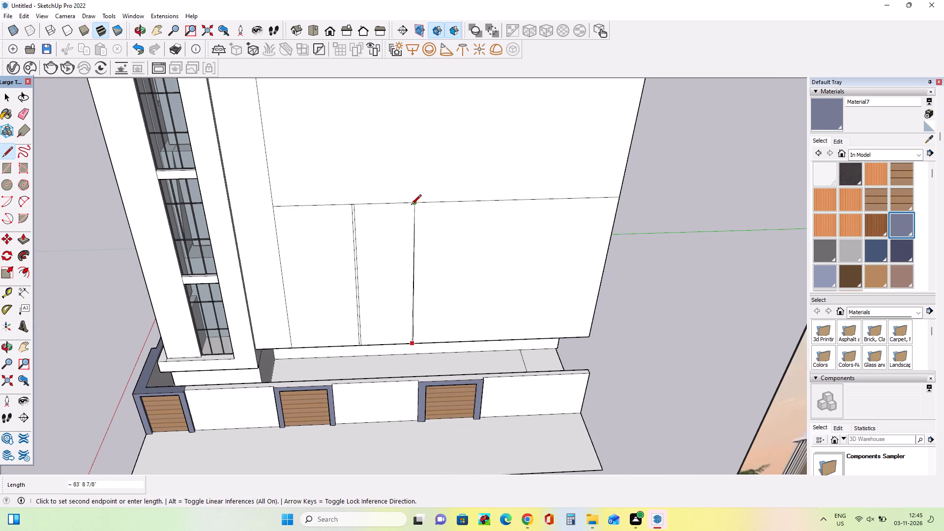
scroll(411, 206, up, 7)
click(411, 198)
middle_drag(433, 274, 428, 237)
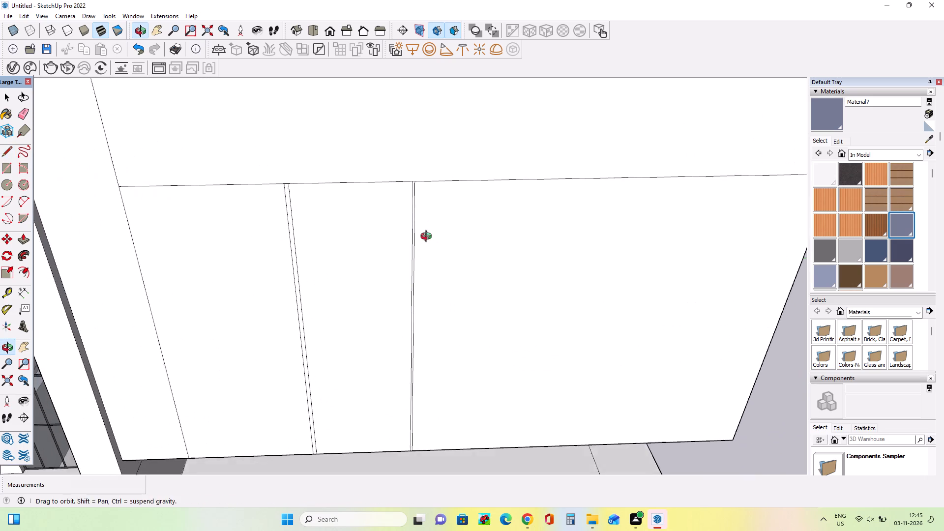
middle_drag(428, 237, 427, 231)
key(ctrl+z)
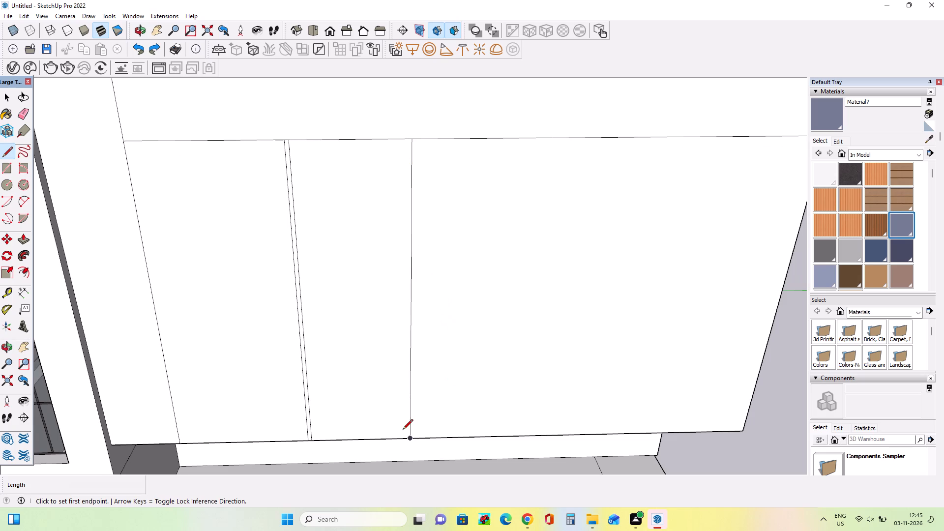
Draw a vertical line about 83' 8 7/8" long just beside the divider farther from the window tower, forming a second narrow strip.
scroll(402, 431, up, 5)
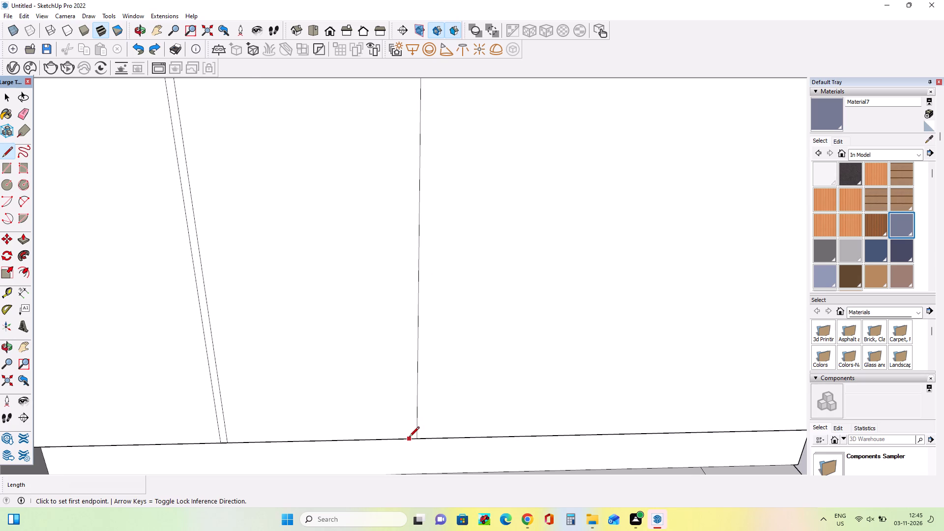
click(410, 438)
scroll(405, 383, down, 4)
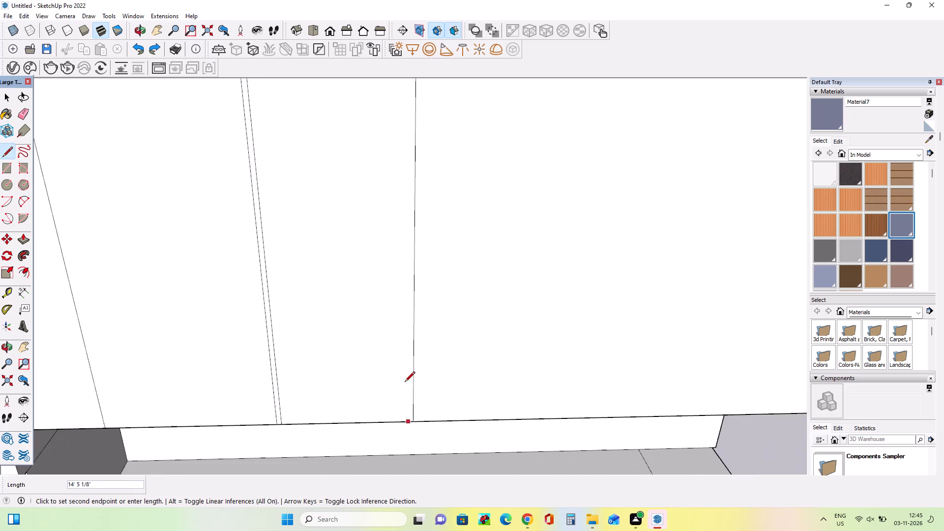
scroll(405, 383, down, 4)
scroll(398, 285, down, 4)
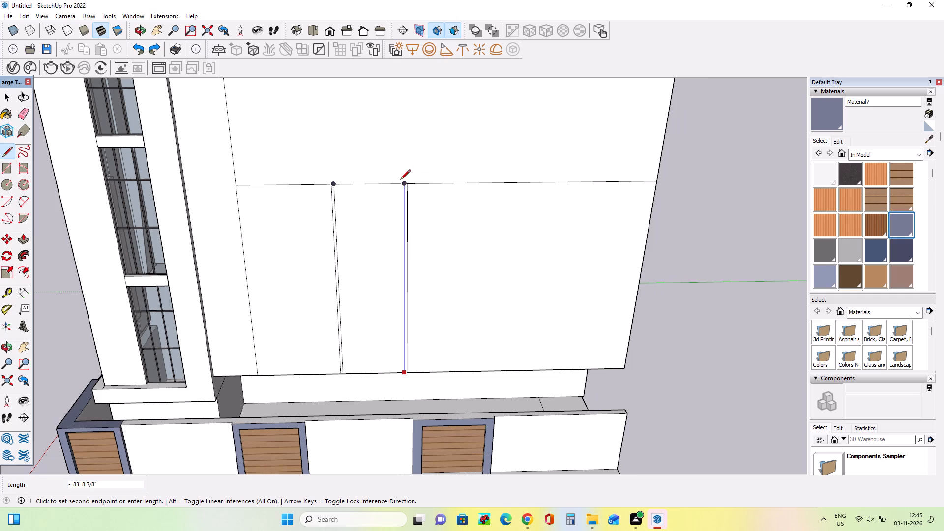
click(400, 180)
Compare the two narrow strips on the side facade with the vertical trim in the reference image.
middle_drag(433, 244, 435, 231)
scroll(429, 215, up, 3)
middle_drag(428, 229, 434, 251)
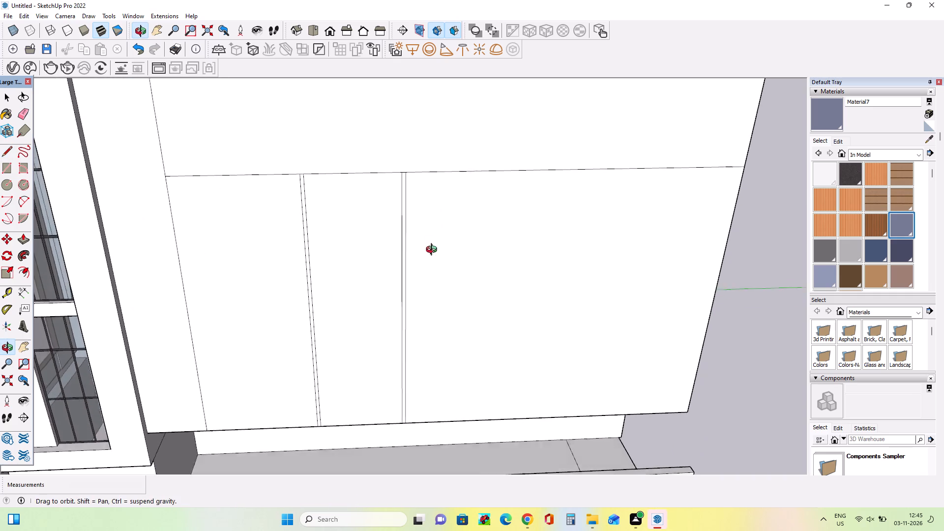
middle_drag(434, 251, 434, 250)
scroll(370, 265, down, 10)
middle_drag(423, 266, 423, 261)
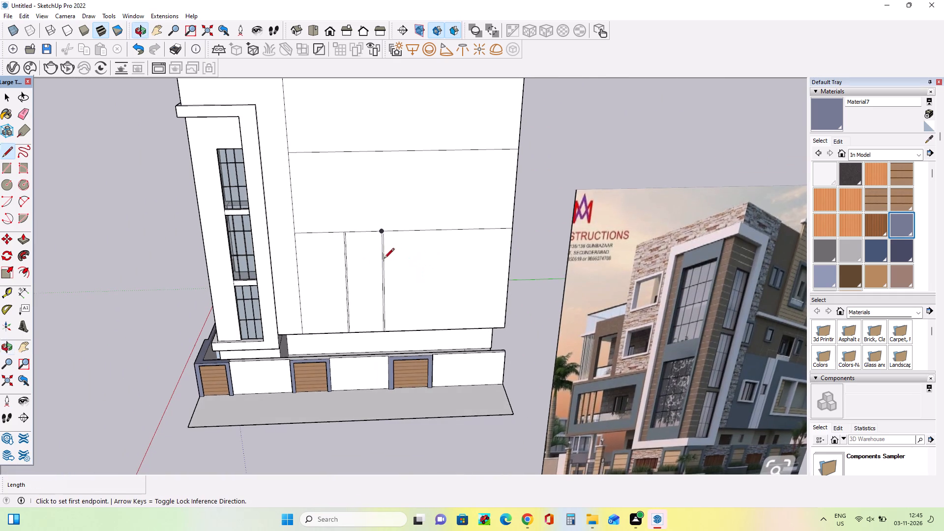
scroll(385, 294, up, 4)
middle_drag(385, 294, 400, 295)
scroll(401, 296, down, 7)
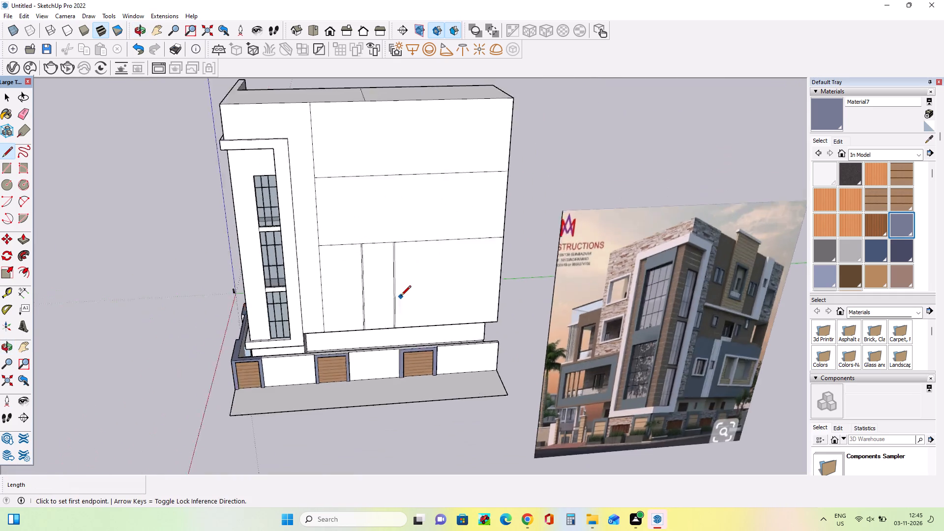
scroll(401, 296, down, 1)
scroll(643, 362, up, 8)
middle_drag(643, 362, 646, 371)
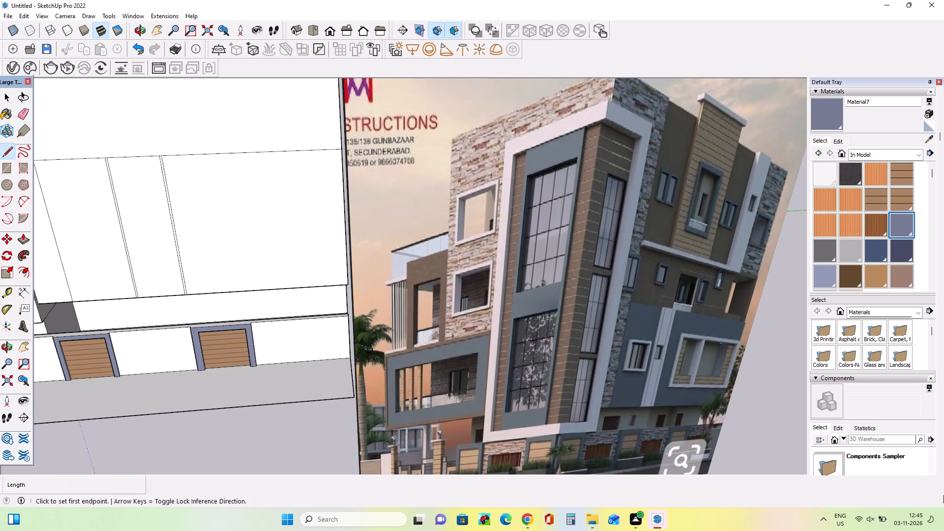
middle_drag(679, 379, 693, 359)
scroll(718, 387, down, 4)
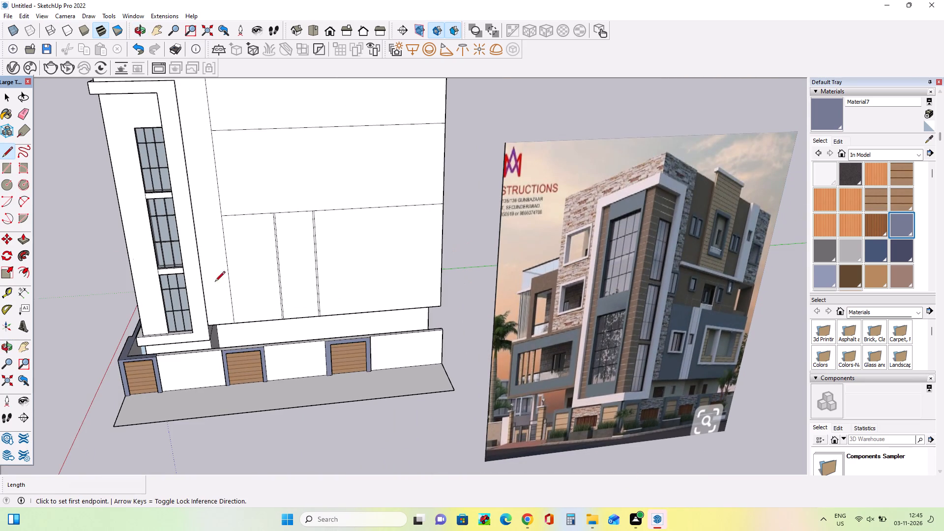
Pull the narrow vertical strip nearer the window tower 4' 6 1/8" out from the facade with Push/Pull.
scroll(324, 295, up, 7)
middle_drag(308, 310, 302, 280)
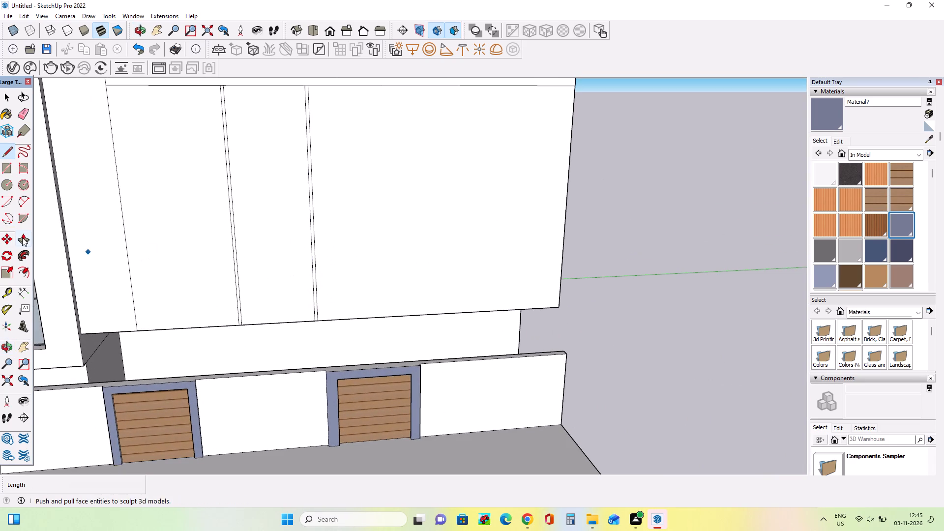
click(22, 237)
scroll(222, 260, up, 5)
drag(243, 295, 242, 303)
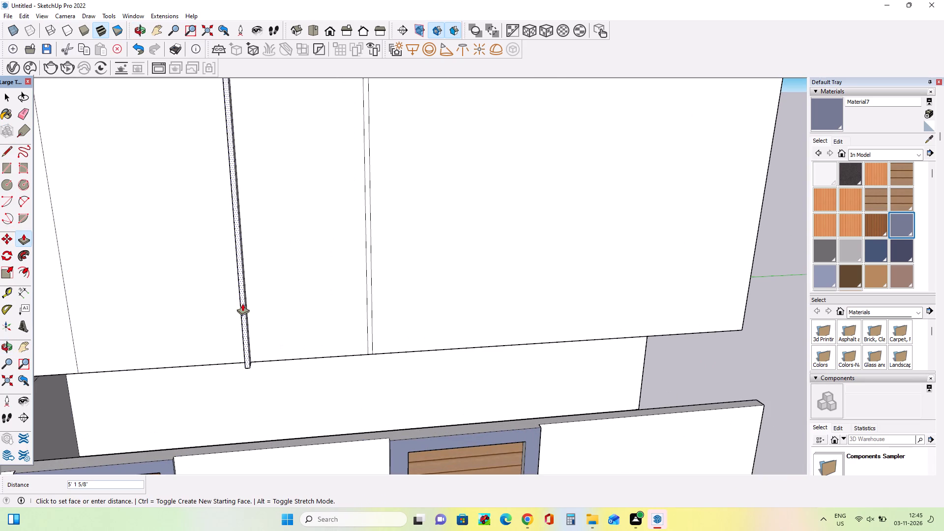
drag(242, 303, 247, 303)
Push the front of the strip nearer the window tower back by 3' 7 1/16" to make it shallower.
middle_drag(340, 342, 293, 357)
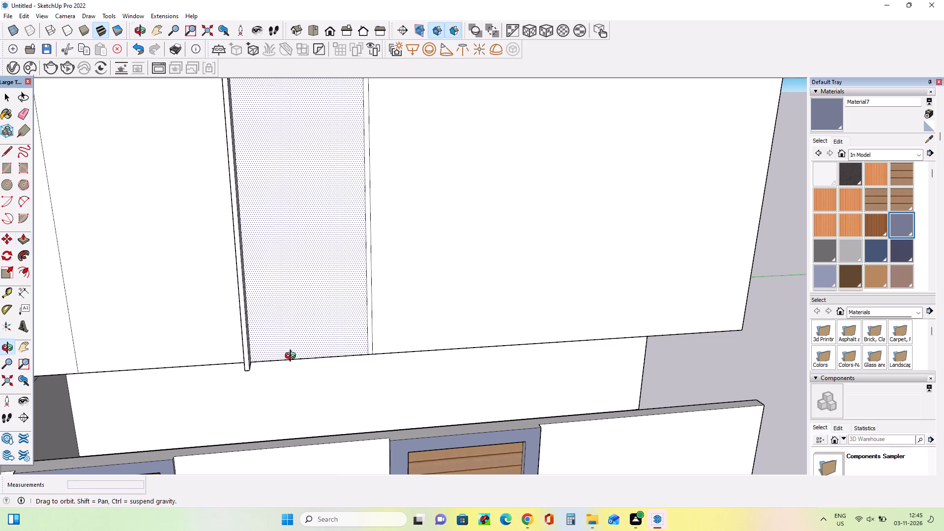
middle_drag(293, 357, 107, 400)
scroll(135, 302, up, 3)
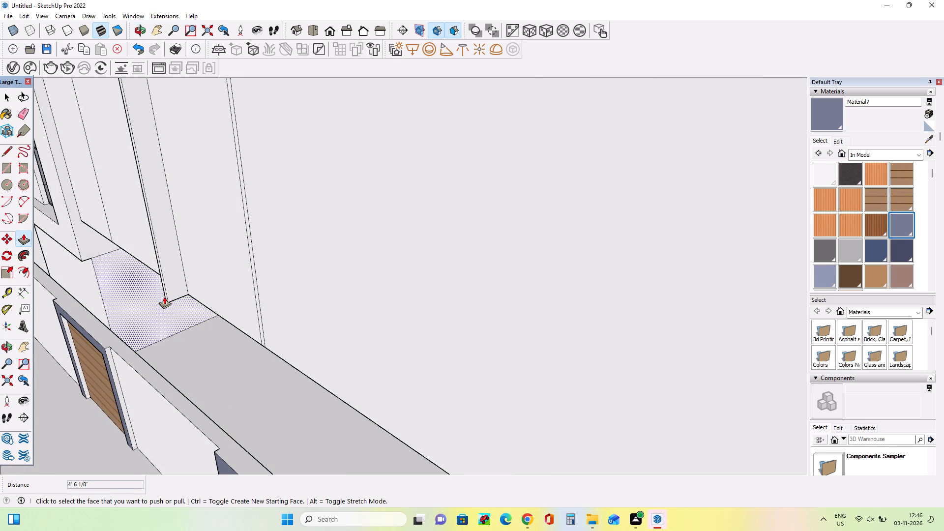
click(164, 296)
key(Escape)
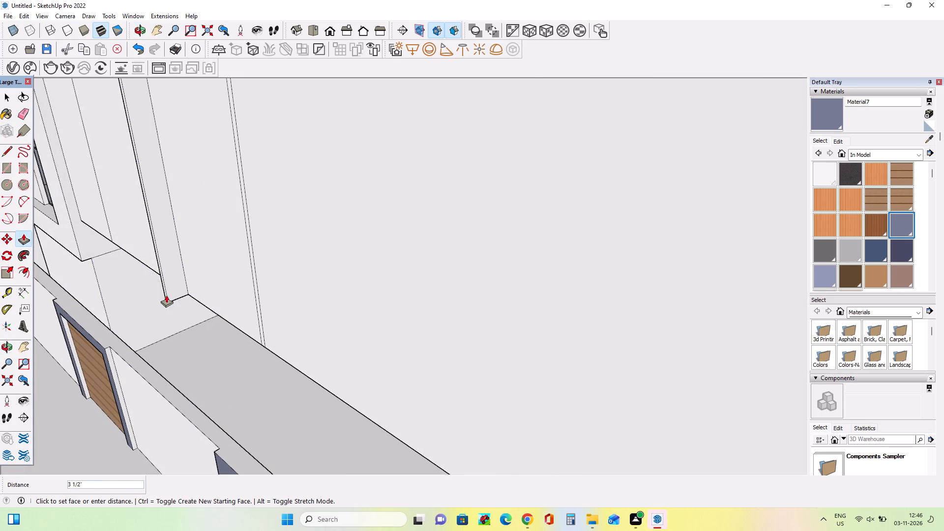
middle_drag(166, 295, 196, 276)
scroll(194, 274, up, 4)
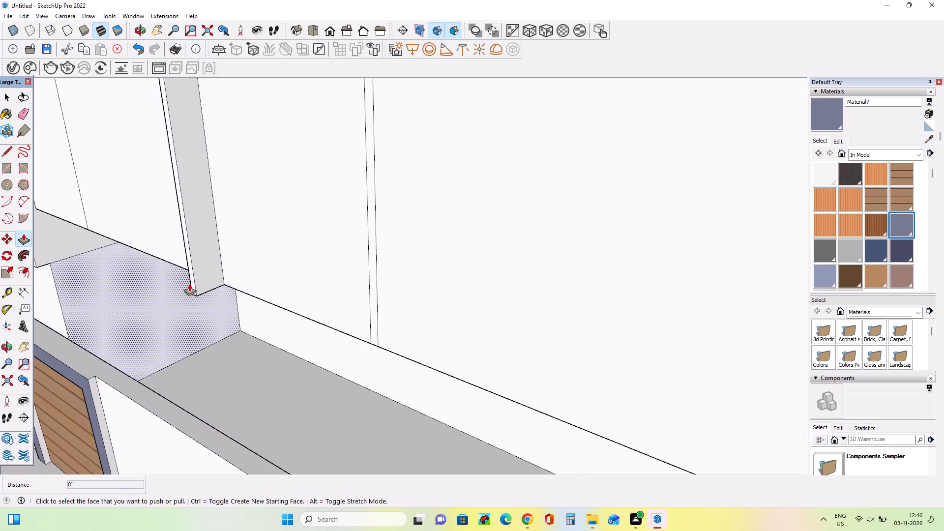
drag(194, 285, 217, 276)
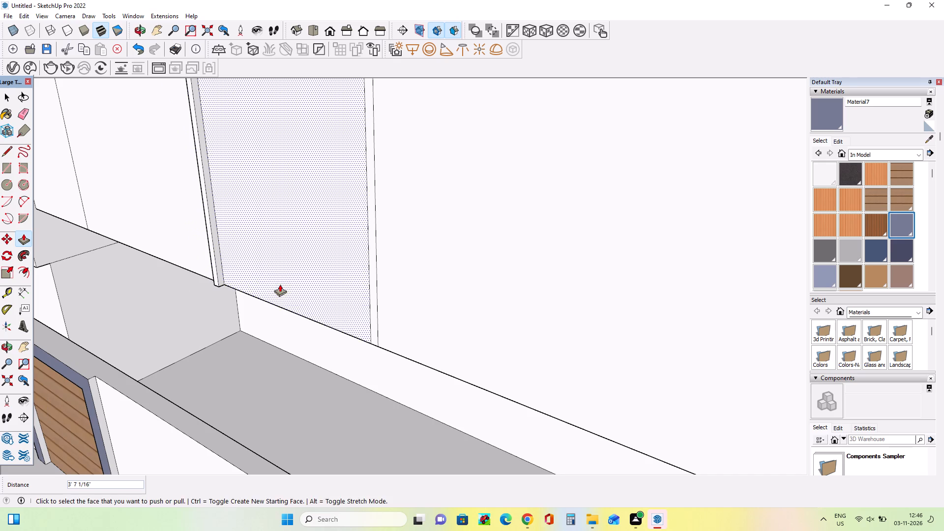
Pull the narrow strip farther from the window tower out 11 1/16", flush with the front of the first strip.
click(280, 284)
drag(371, 339, 215, 276)
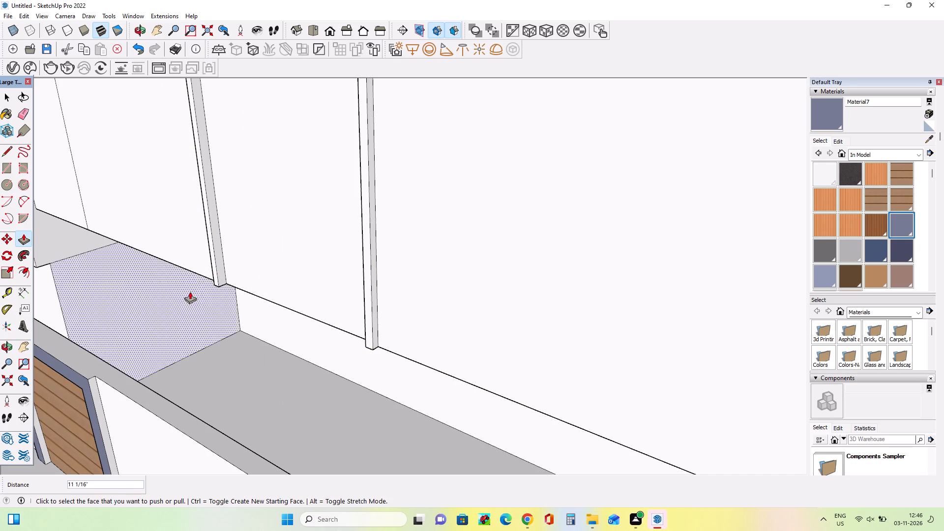
Examine the reference image's side facade, especially the vertical trim and framed window, and compare it with the model's raised strips.
middle_drag(198, 297, 252, 349)
scroll(87, 293, down, 20)
scroll(87, 293, down, 1)
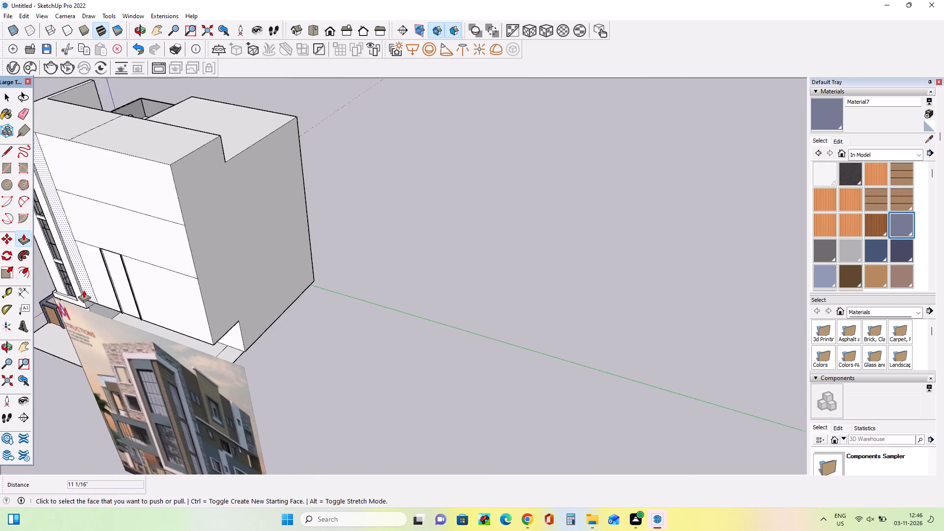
scroll(84, 290, down, 5)
middle_drag(155, 293, 345, 165)
scroll(427, 265, up, 3)
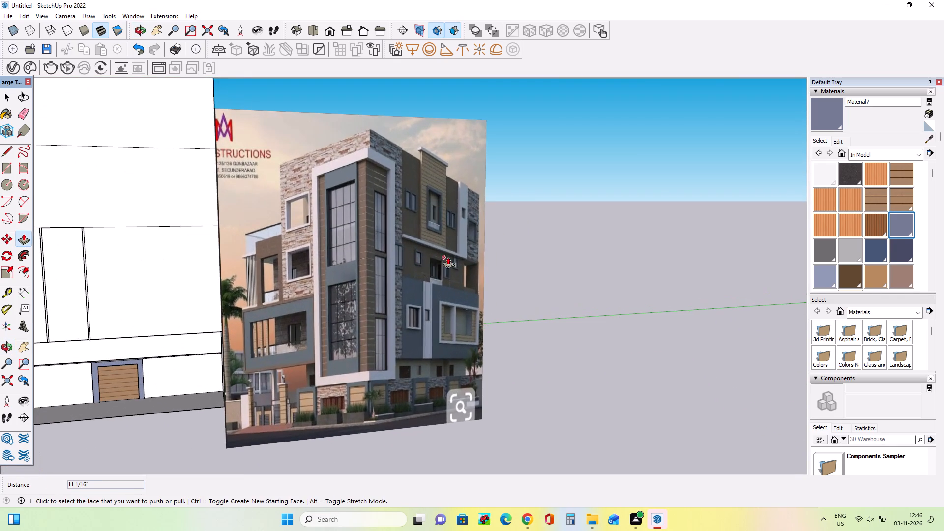
middle_drag(448, 257, 474, 265)
scroll(474, 265, down, 4)
middle_drag(138, 293, 141, 301)
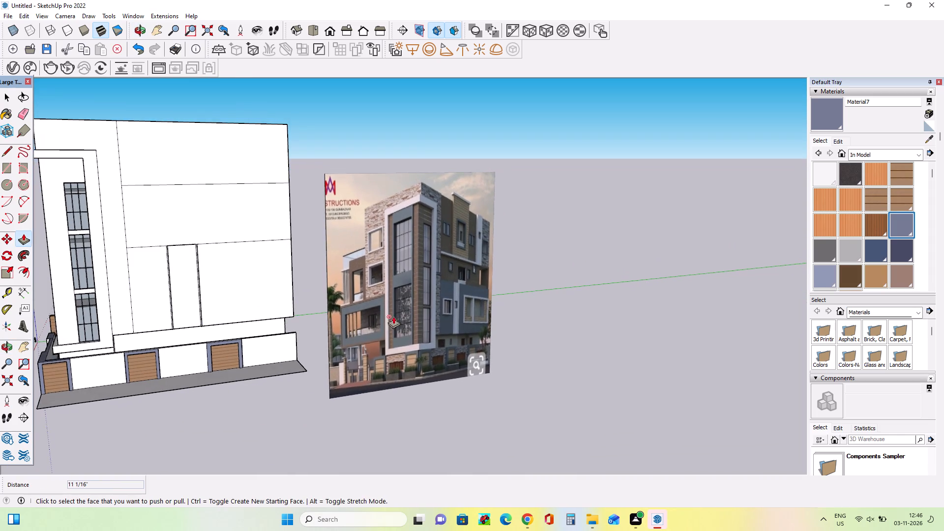
scroll(470, 304, up, 8)
middle_drag(449, 315, 449, 320)
scroll(462, 292, down, 4)
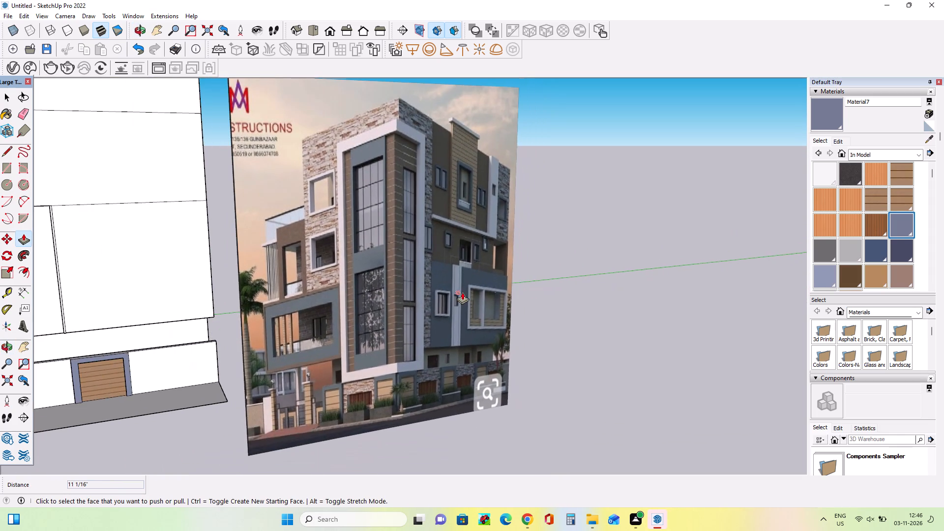
scroll(445, 271, up, 8)
middle_drag(448, 267, 453, 258)
scroll(451, 258, down, 17)
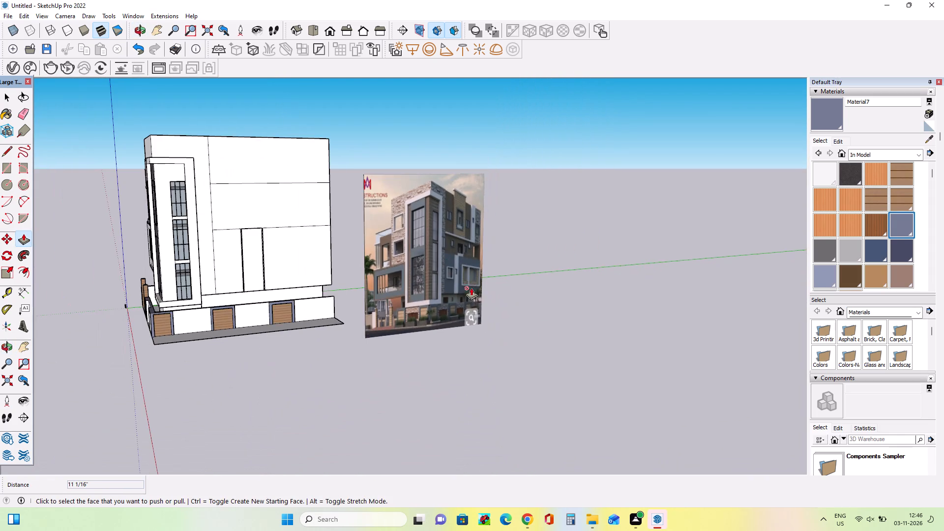
middle_drag(474, 294, 453, 329)
scroll(212, 286, up, 5)
middle_drag(286, 249, 132, 282)
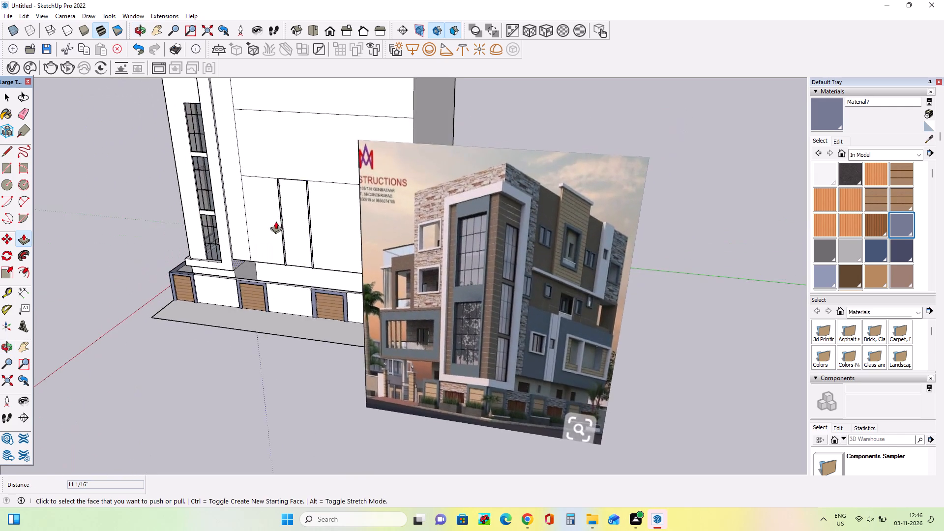
scroll(276, 220, up, 14)
middle_drag(297, 234, 262, 267)
scroll(257, 268, up, 4)
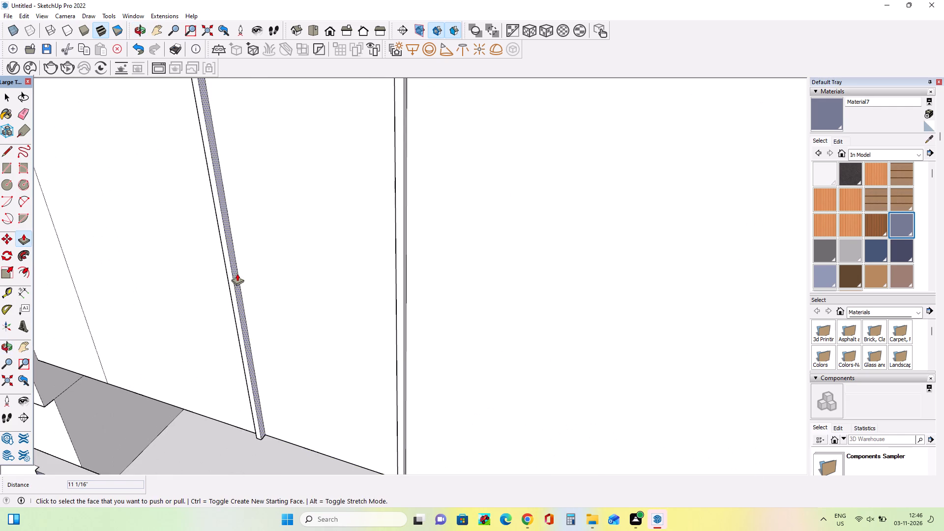
Widen the raised strip nearer the window tower by pulling its inner side face out 1' 6 5/8".
drag(235, 279, 243, 285)
Widen the raised strip farther from the window tower by pulling its inner side face out 2' 2 1/16".
middle_drag(170, 299, 427, 282)
scroll(186, 249, down, 9)
scroll(523, 256, up, 4)
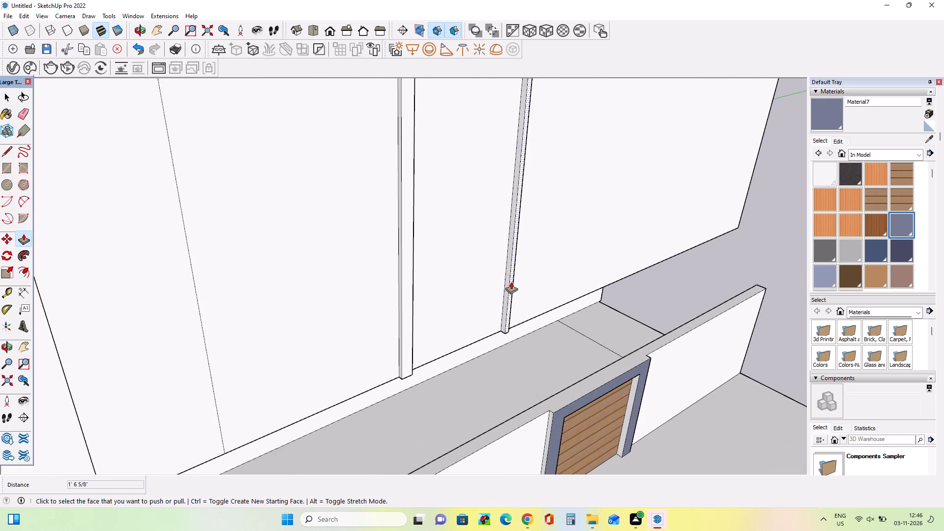
drag(506, 282, 499, 285)
Pull the inner side face of the strip nearer the window tower out a further 11 9/16".
middle_drag(378, 313, 285, 305)
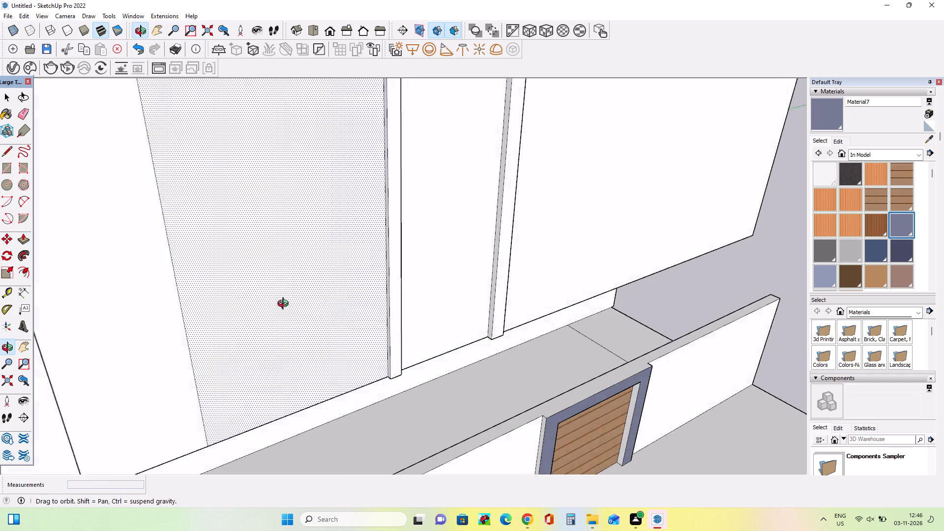
middle_drag(285, 305, 225, 287)
scroll(225, 287, down, 10)
scroll(378, 274, down, 5)
scroll(311, 246, up, 2)
middle_drag(310, 246, 211, 266)
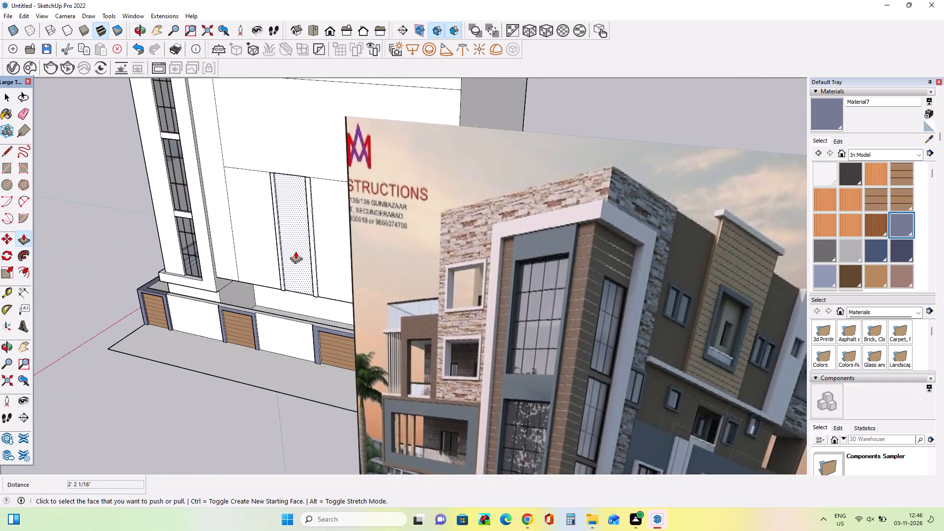
scroll(295, 250, up, 14)
drag(265, 283, 265, 283)
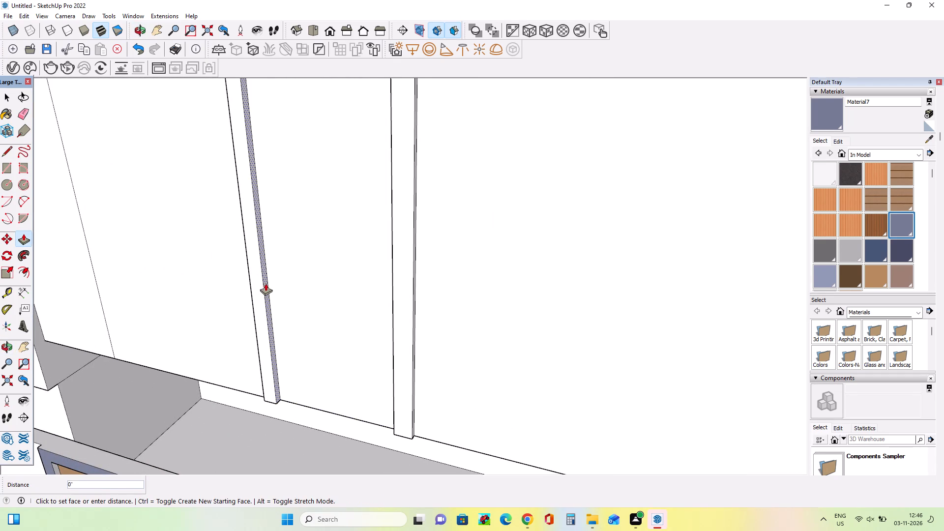
drag(265, 283, 269, 288)
Compare the two widened strips with the vertical trim and nearby window on the reference image's side facade.
middle_drag(249, 306, 293, 322)
scroll(293, 323, down, 12)
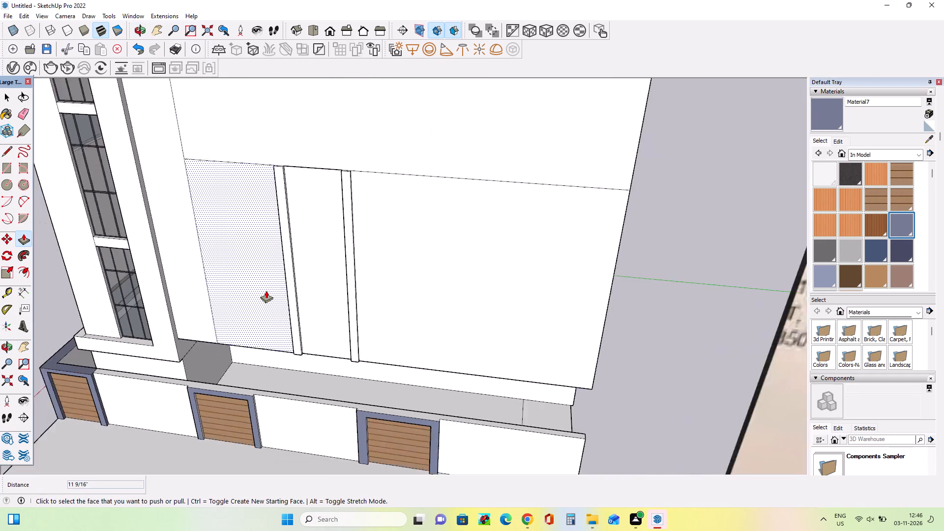
scroll(266, 291, down, 8)
middle_drag(273, 285, 301, 200)
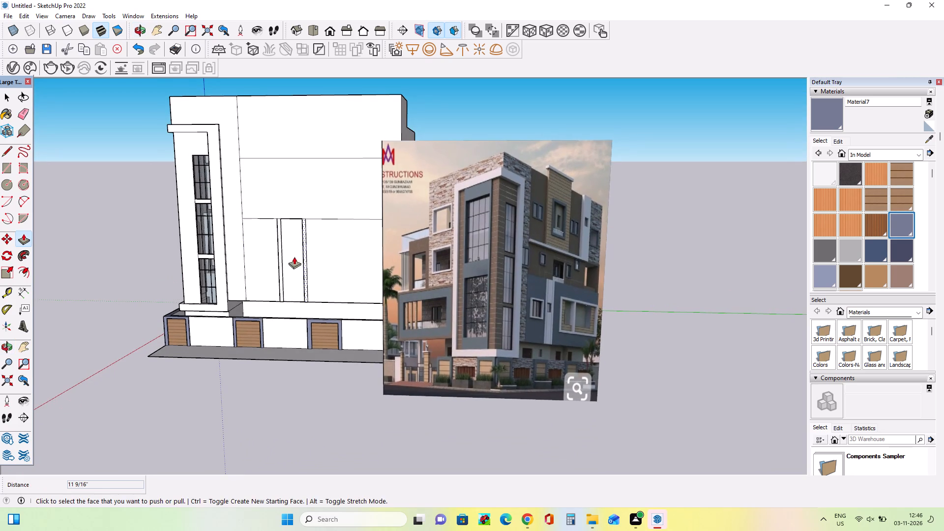
middle_drag(293, 254, 296, 230)
scroll(296, 233, up, 3)
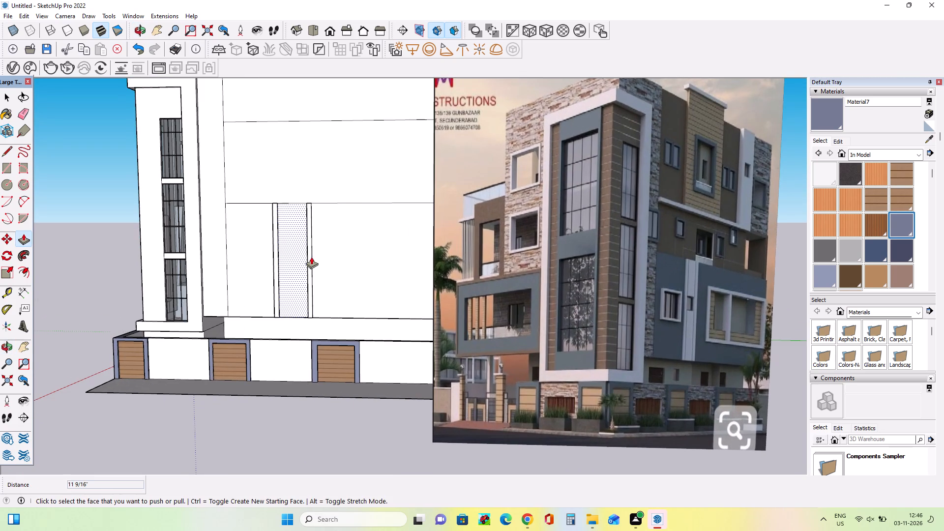
scroll(313, 259, up, 3)
middle_drag(311, 259, 300, 259)
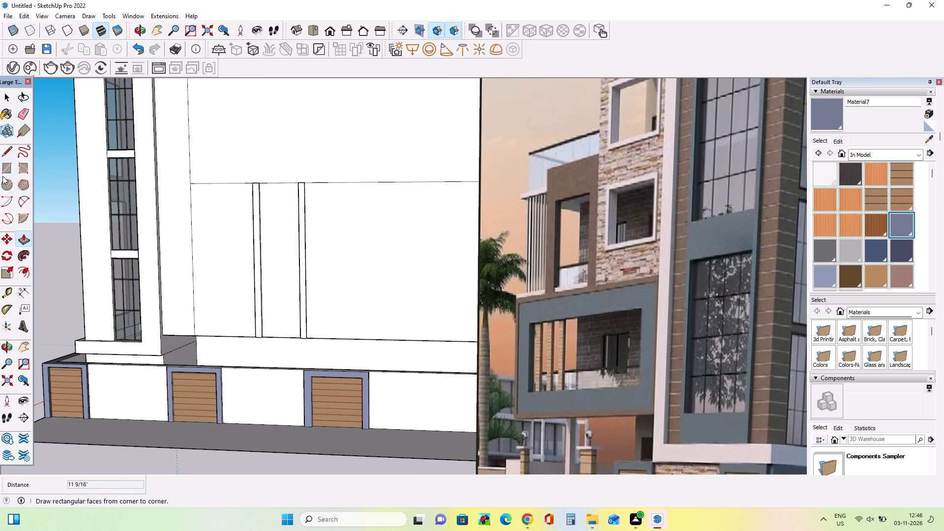
Draw a window rectangle spanning the gap between the two vertical strips, around the middle of the first-floor panel.
click(2, 171)
middle_drag(237, 331, 230, 325)
scroll(222, 317, down, 4)
scroll(265, 301, down, 5)
middle_drag(265, 301, 272, 316)
scroll(272, 314, up, 2)
middle_drag(275, 315, 278, 317)
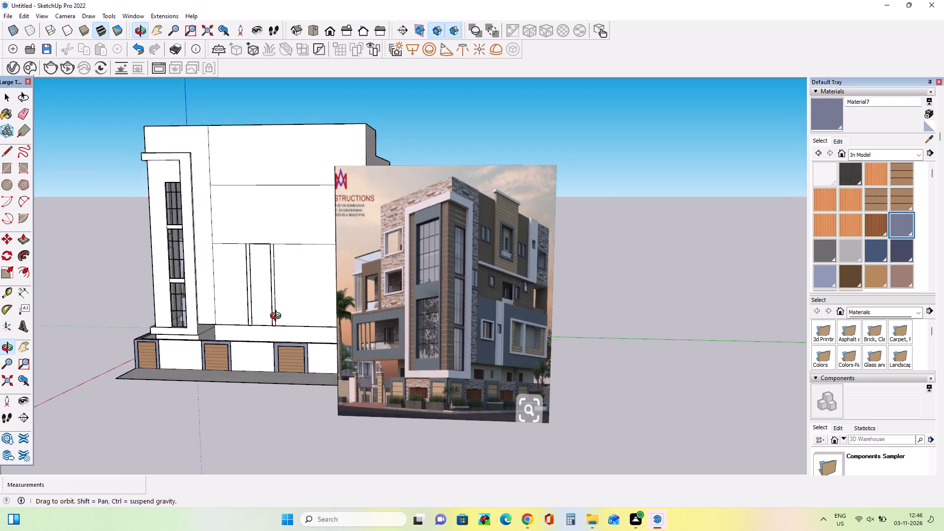
middle_drag(278, 317, 315, 329)
scroll(266, 281, up, 4)
scroll(259, 282, down, 5)
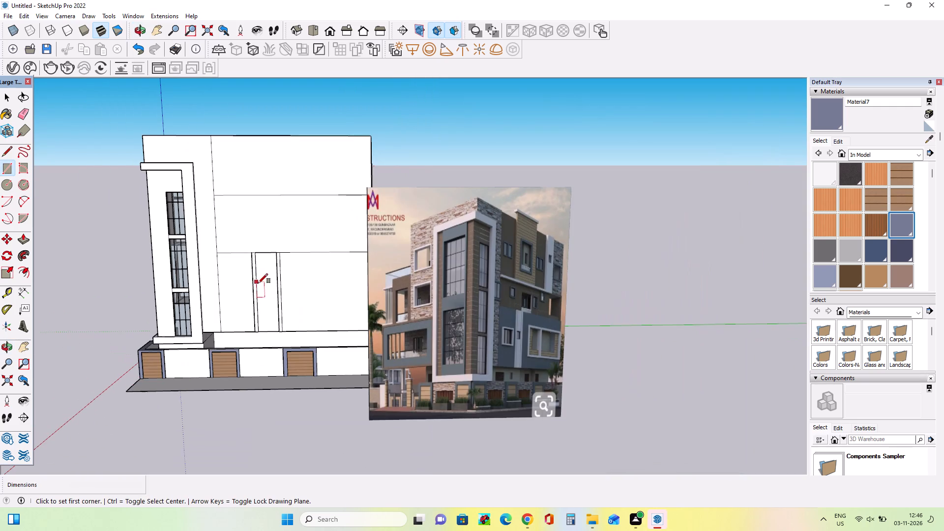
middle_drag(296, 294, 300, 301)
scroll(269, 297, up, 8)
middle_drag(262, 289, 181, 326)
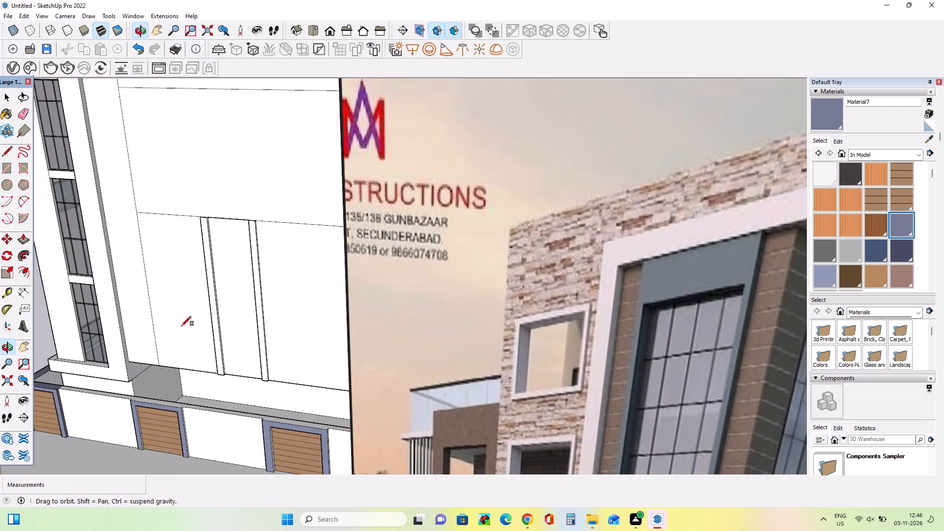
scroll(221, 282, up, 8)
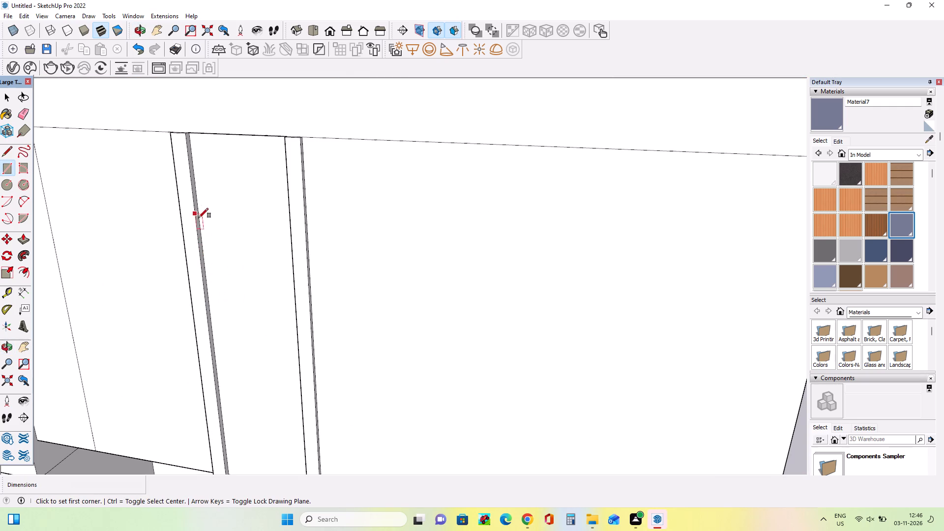
click(202, 236)
middle_drag(222, 301, 396, 319)
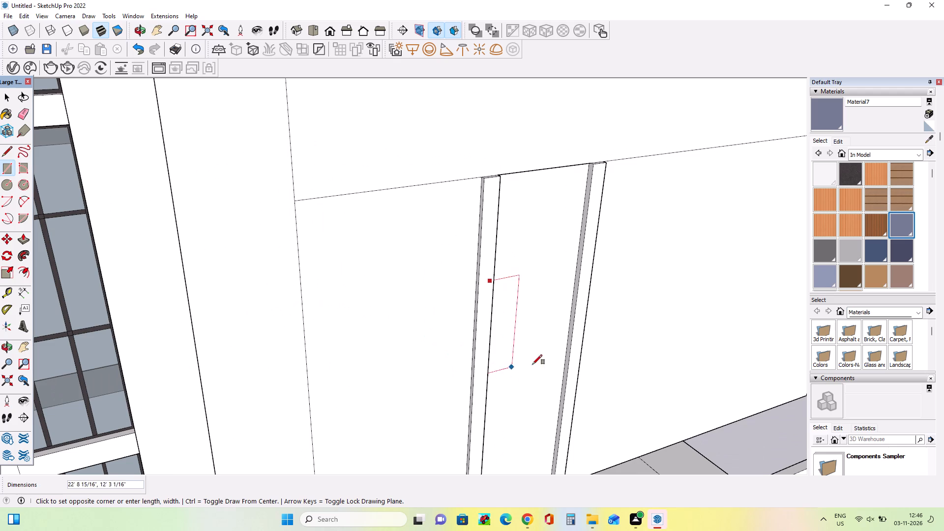
click(563, 361)
Recess the window rectangle between the strips by 1' 9 15/16" with Push/Pull.
middle_drag(339, 352, 175, 316)
scroll(179, 316, down, 18)
middle_drag(305, 351, 312, 372)
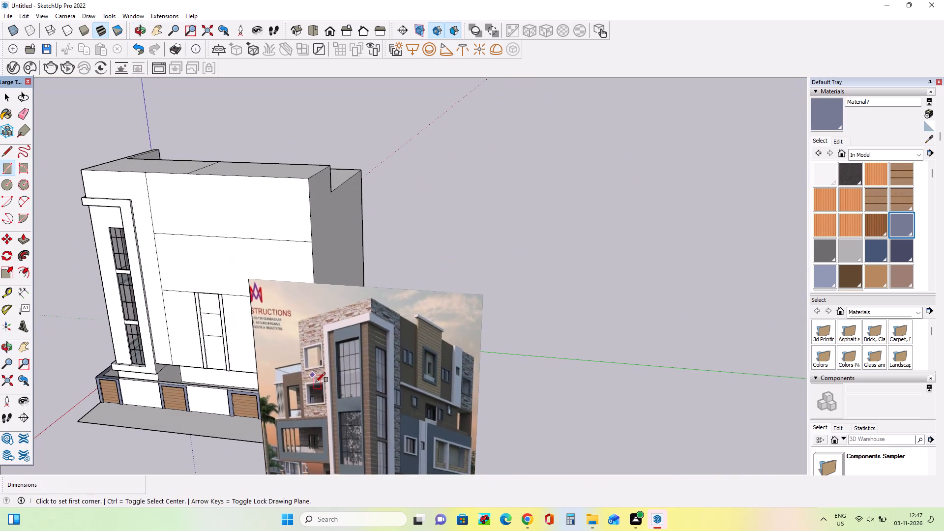
scroll(251, 385, up, 4)
middle_drag(204, 363, 212, 374)
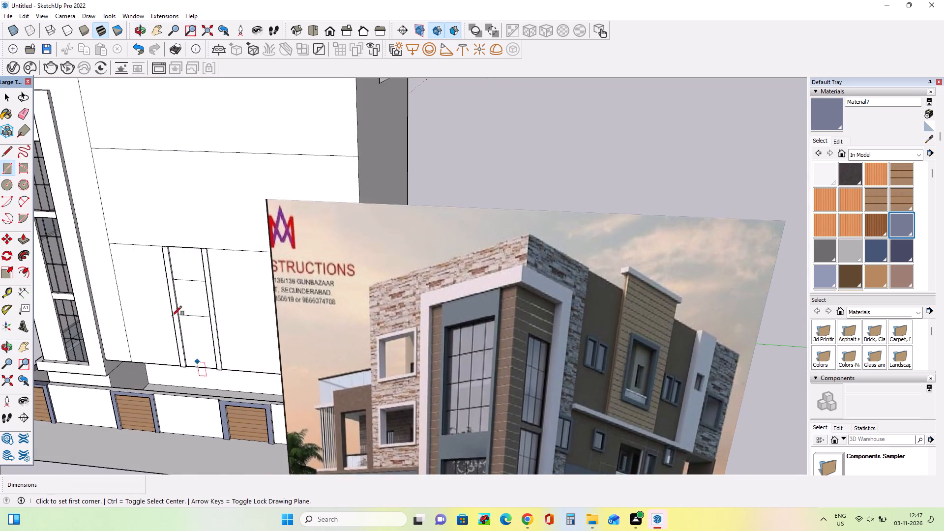
scroll(172, 312, up, 5)
click(18, 237)
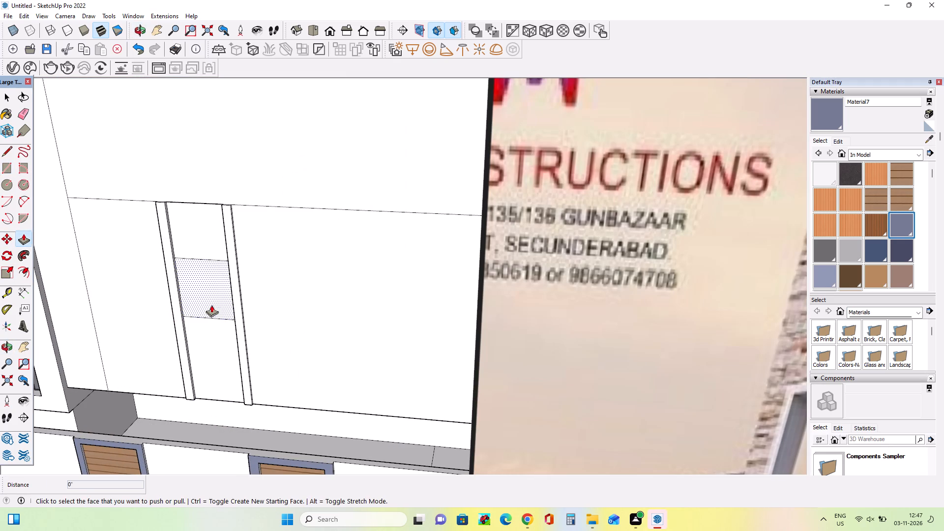
click(210, 304)
Offset the recessed window face's outline inward about 1' 3" to form a frame border.
scroll(181, 304, down, 7)
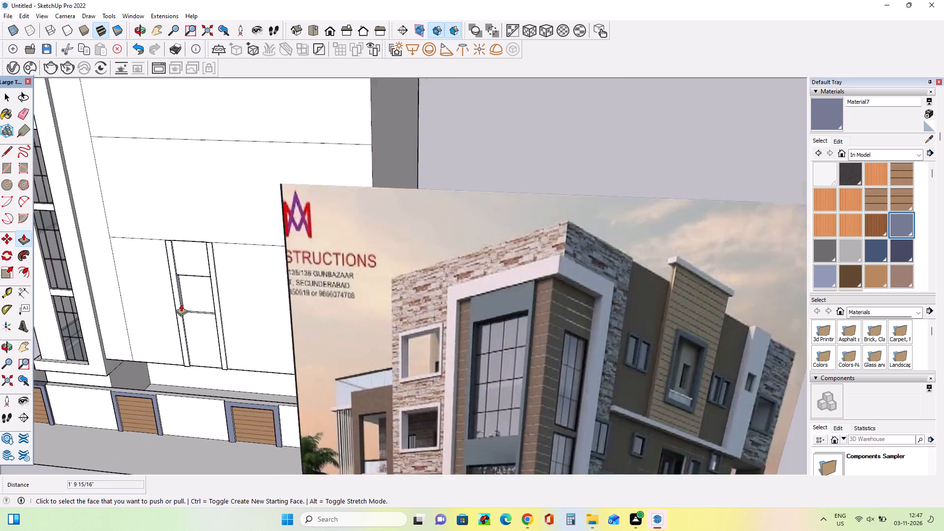
scroll(181, 304, down, 2)
click(23, 273)
scroll(197, 328, up, 8)
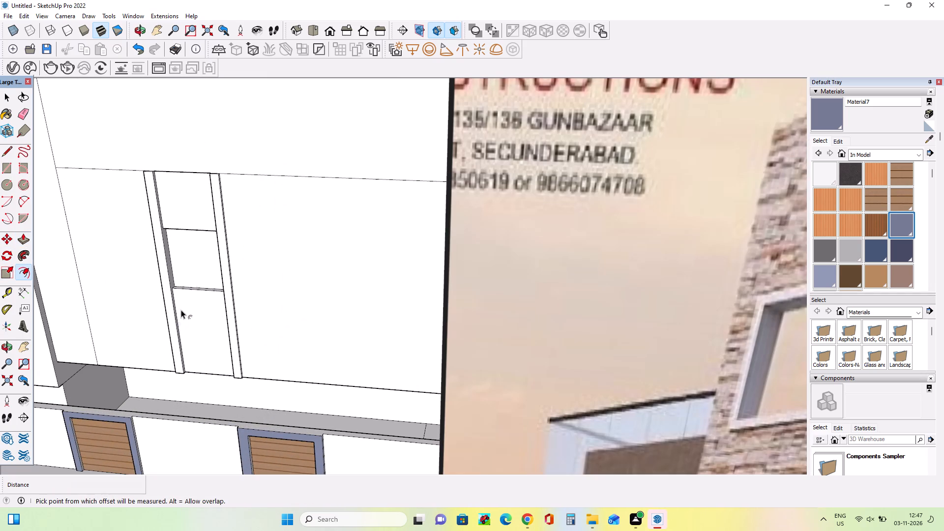
drag(188, 265, 176, 272)
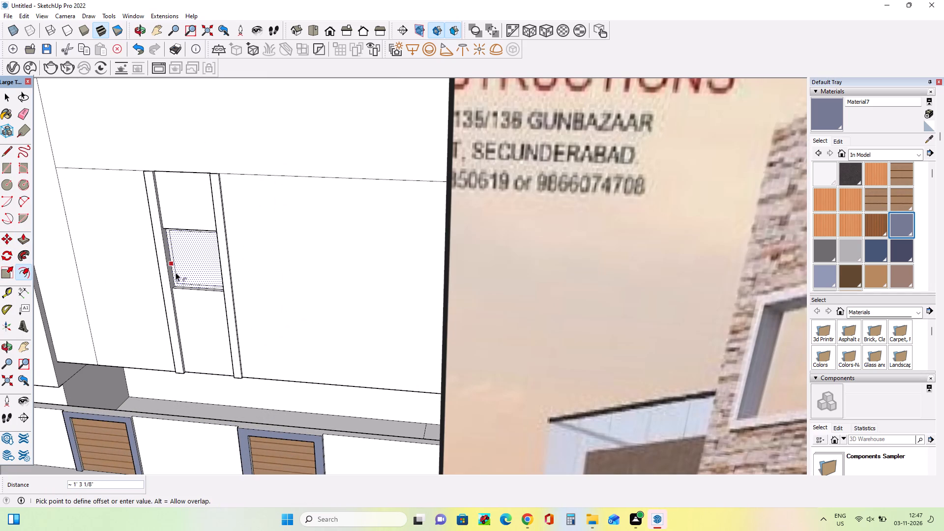
drag(176, 272, 175, 272)
Paint the window's frame border between the strips with the Asphalt New material.
middle_drag(190, 294, 237, 278)
scroll(237, 269, down, 3)
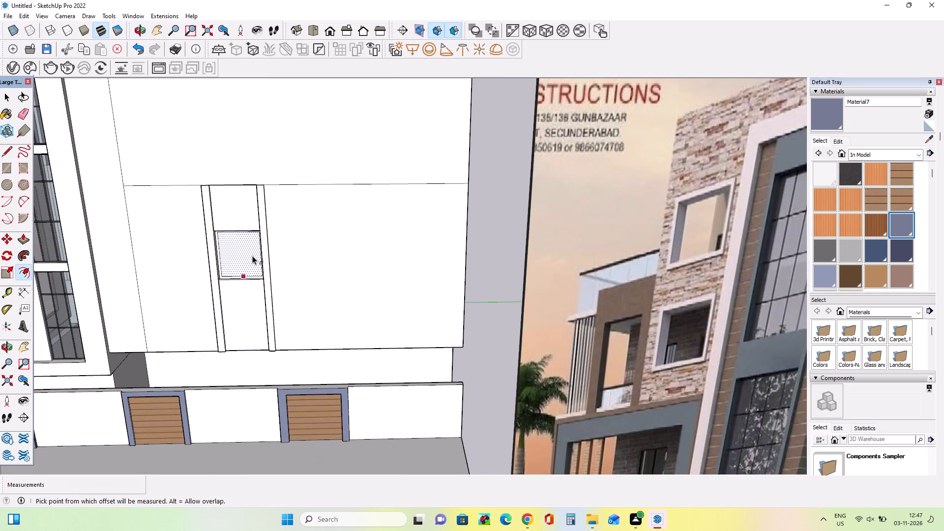
scroll(253, 255, up, 1)
middle_drag(254, 255, 293, 213)
scroll(286, 210, up, 4)
middle_drag(262, 228, 230, 239)
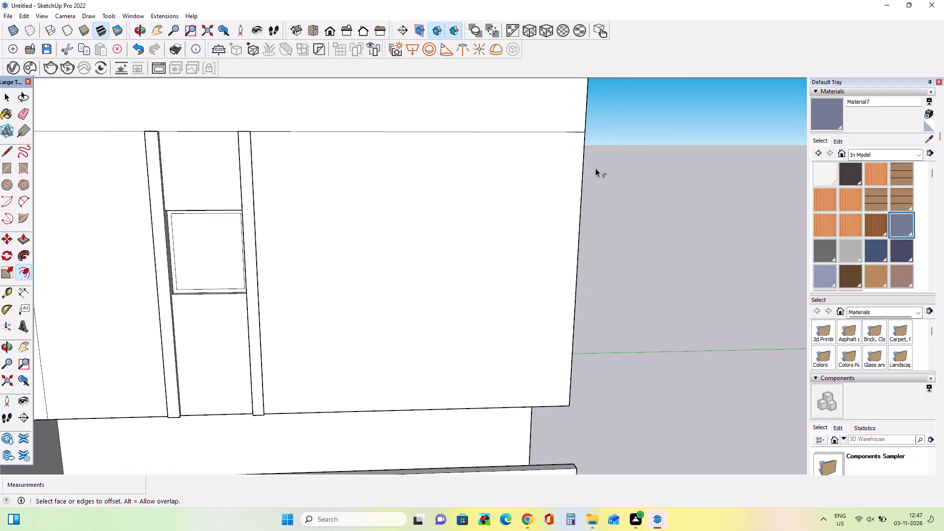
click(855, 176)
scroll(195, 276, up, 7)
click(175, 296)
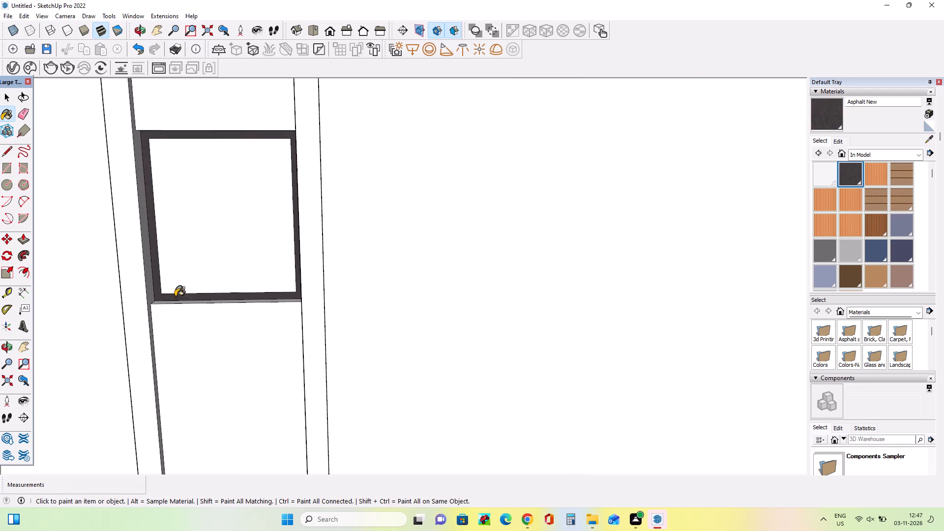
Paint the inner window pane with Translucent Glass Gray.
middle_click(167, 290)
scroll(855, 231, down, 3)
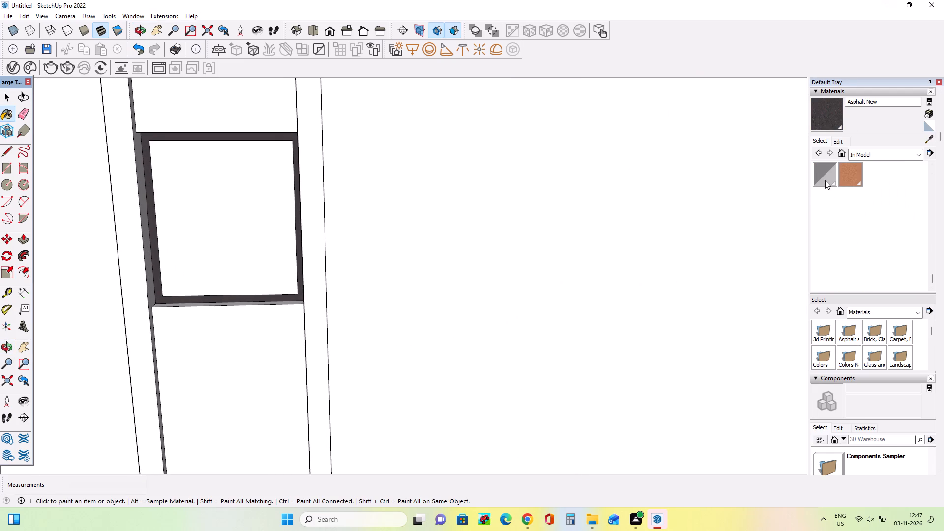
click(827, 176)
click(203, 254)
Draw a large rectangle on the first-floor panel beyond the strips, extending to the side facade's far edge.
scroll(245, 321, down, 12)
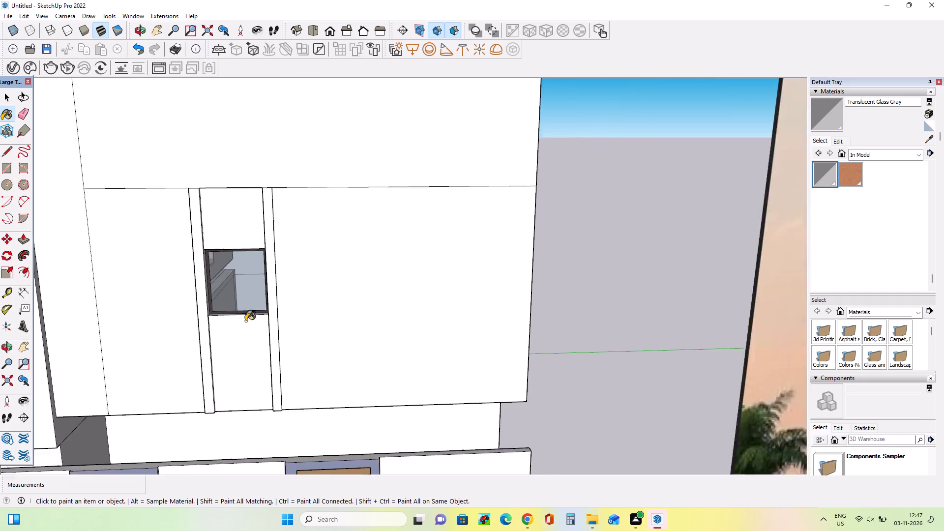
scroll(245, 321, down, 6)
scroll(284, 348, down, 3)
middle_drag(315, 345, 310, 324)
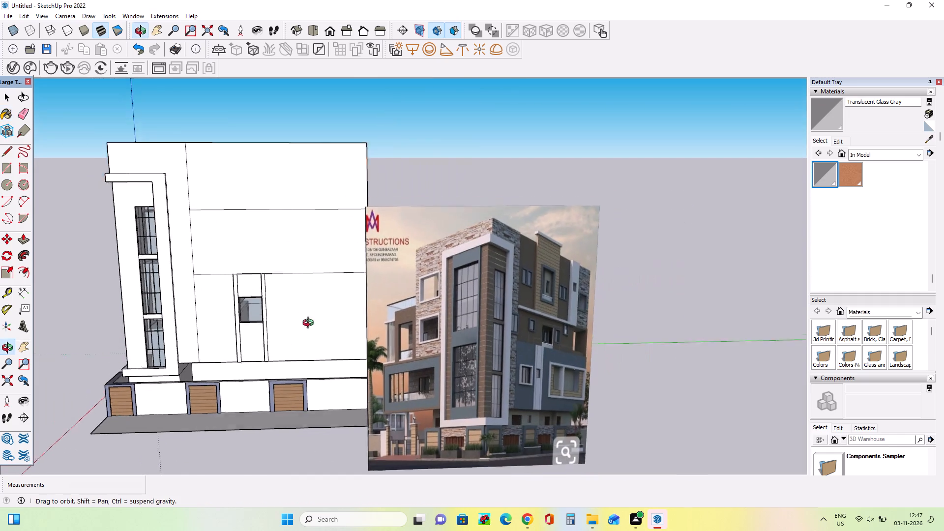
middle_drag(310, 324, 309, 302)
click(0, 176)
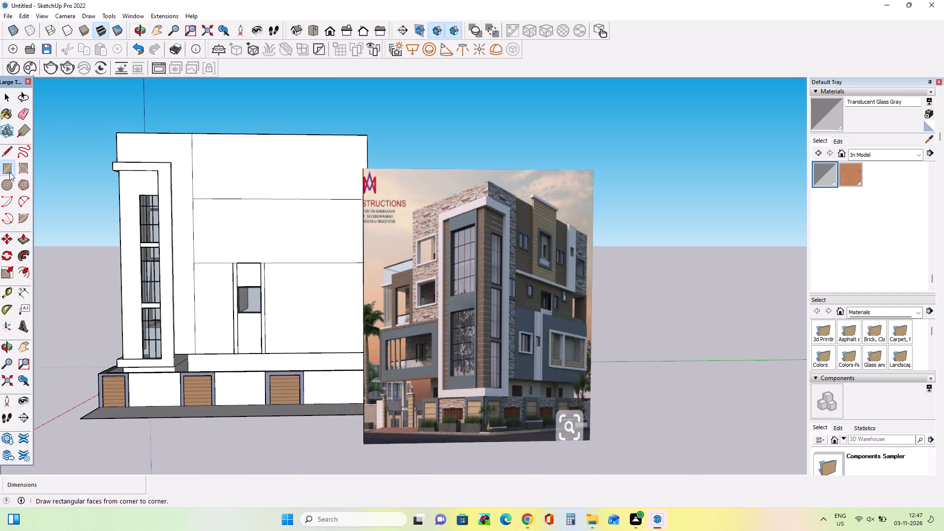
click(9, 172)
middle_drag(138, 258, 158, 268)
scroll(277, 279, up, 3)
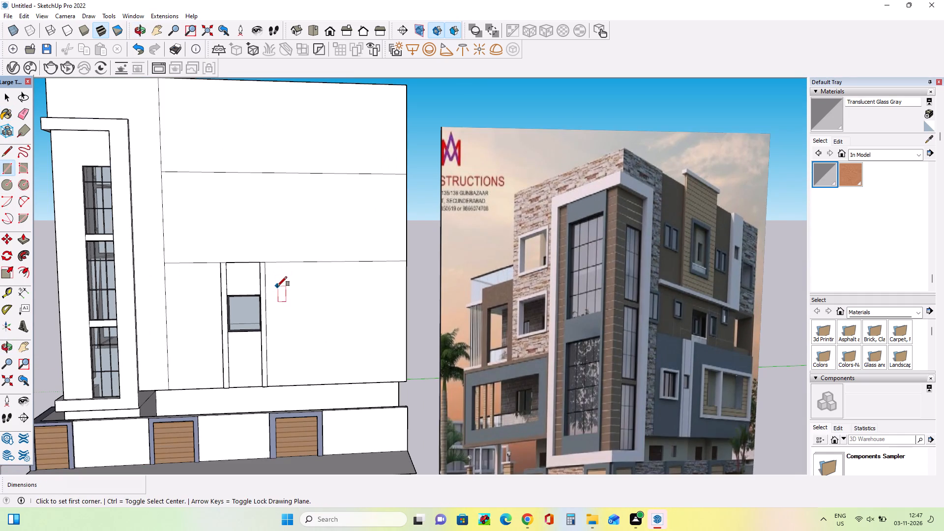
click(277, 283)
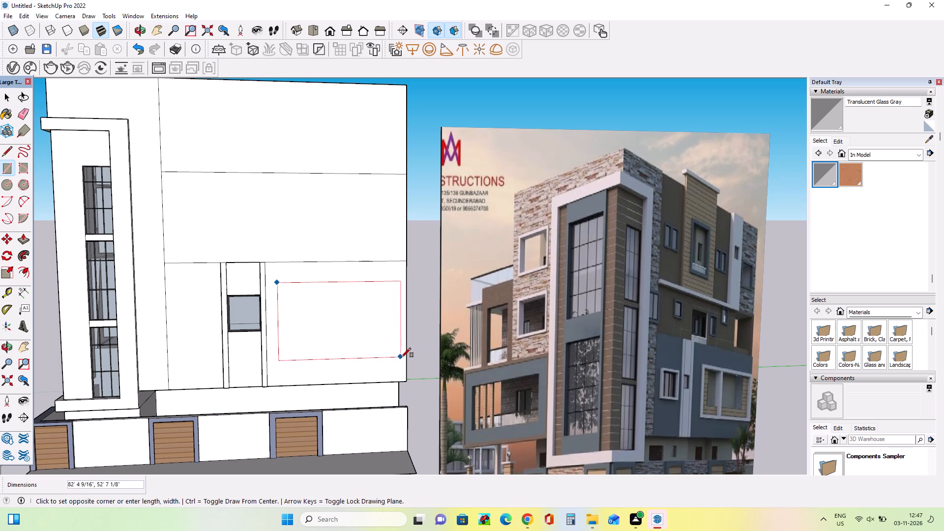
click(406, 363)
Offset the large rectangle's outline inward about 1' 2" to form a thin border.
middle_drag(235, 337, 237, 301)
scroll(194, 286, down, 2)
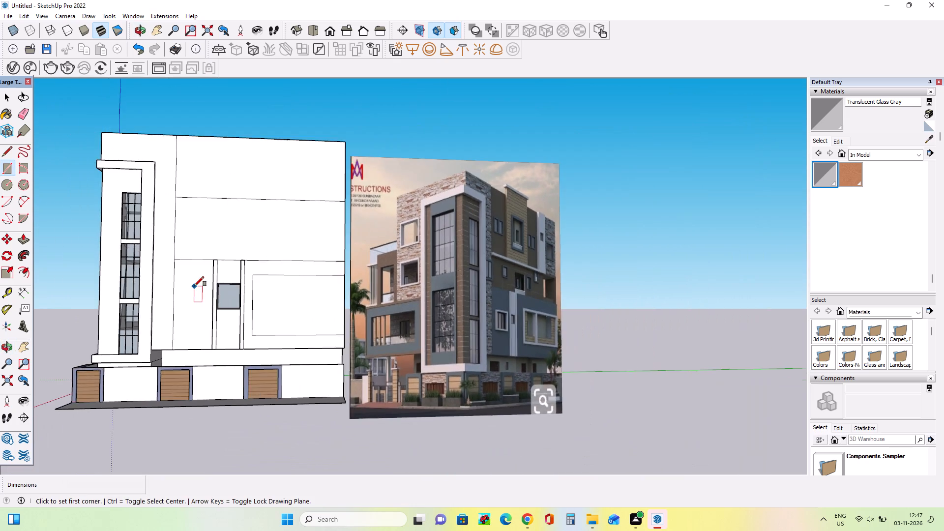
scroll(194, 286, down, 4)
middle_drag(292, 309, 298, 324)
scroll(314, 321, up, 4)
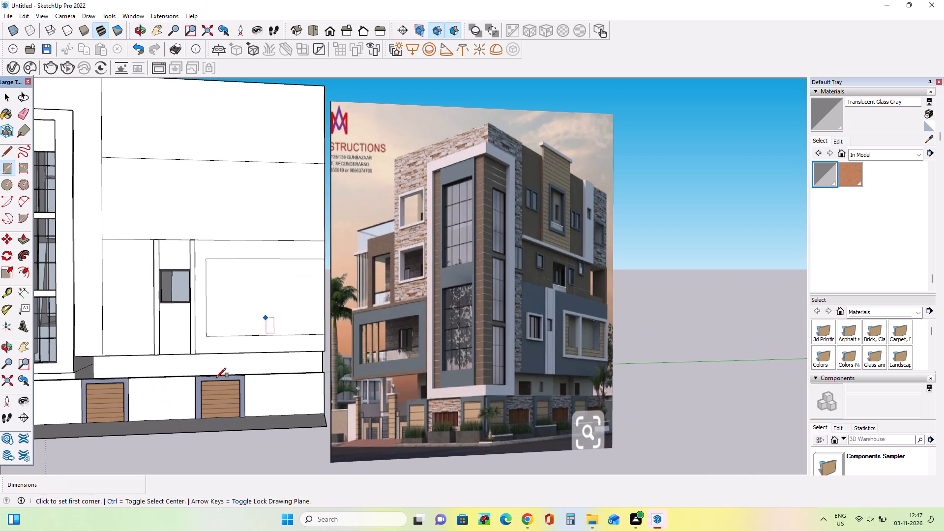
click(23, 273)
drag(279, 303, 295, 335)
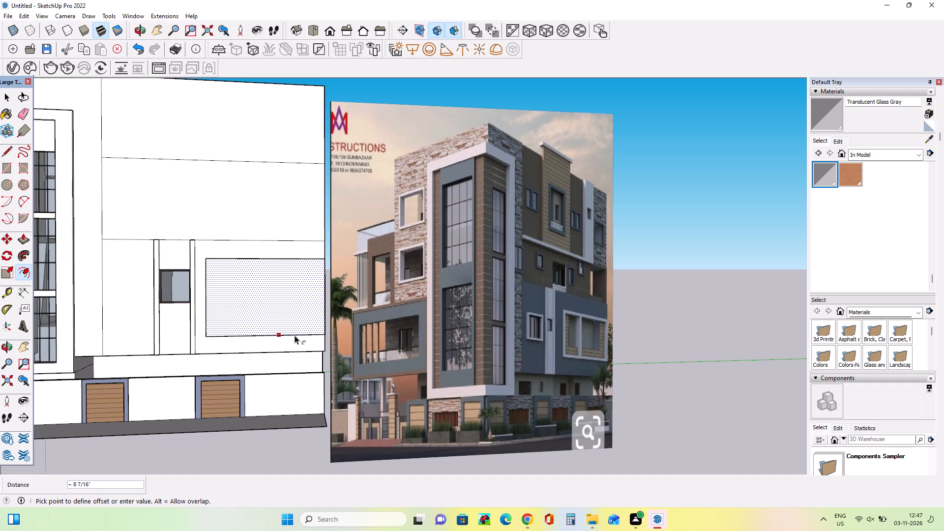
drag(295, 335, 293, 333)
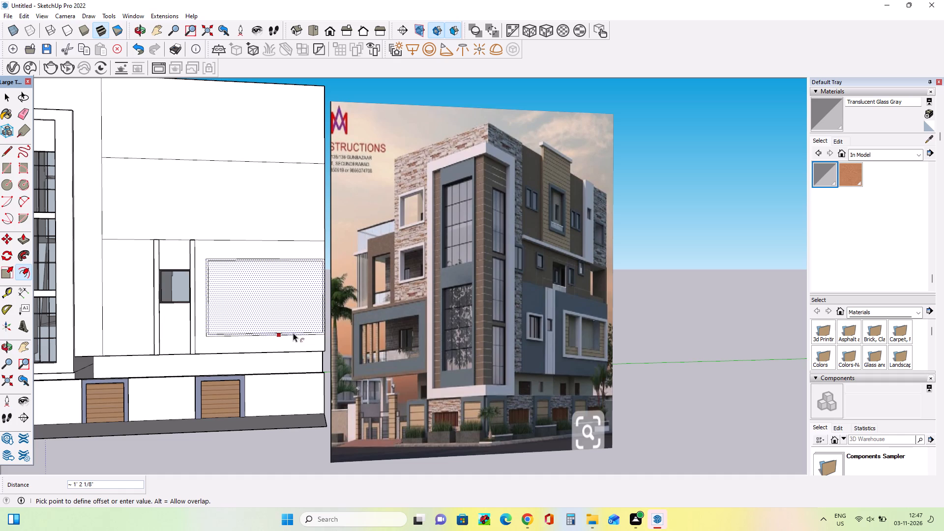
drag(293, 333, 291, 332)
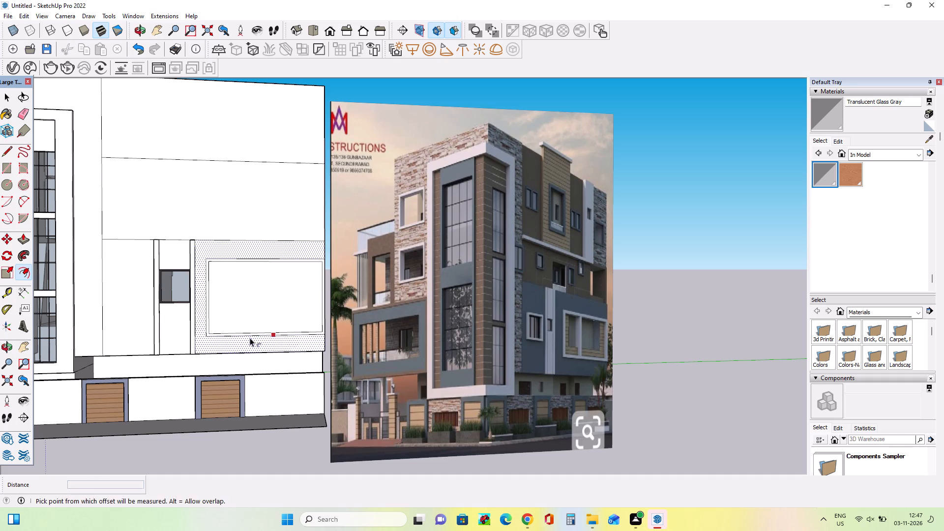
Compare the large bordered rectangle with the framed window at the far end of the reference image's side facade.
middle_drag(255, 343, 263, 363)
scroll(244, 327, up, 4)
scroll(233, 319, down, 3)
middle_drag(234, 342, 235, 348)
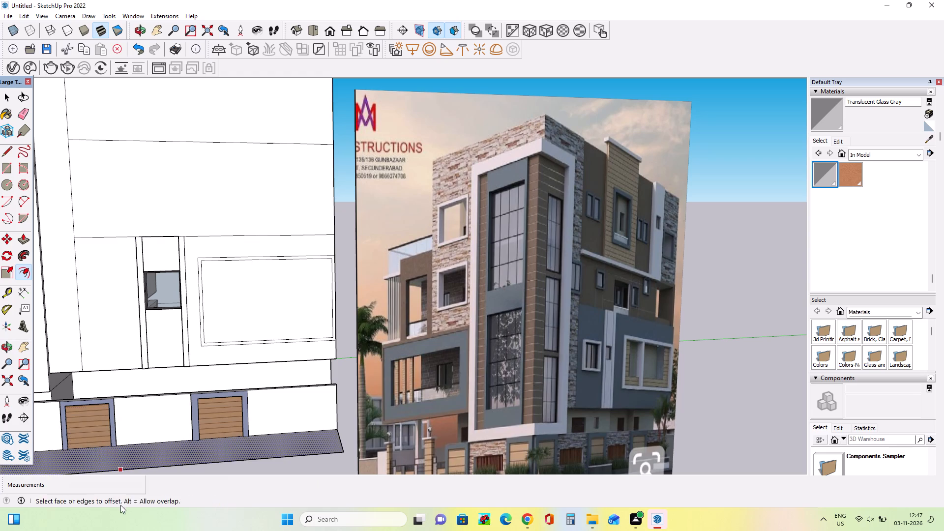
middle_drag(206, 255, 214, 278)
scroll(251, 255, down, 4)
middle_drag(262, 281, 263, 289)
scroll(236, 319, up, 2)
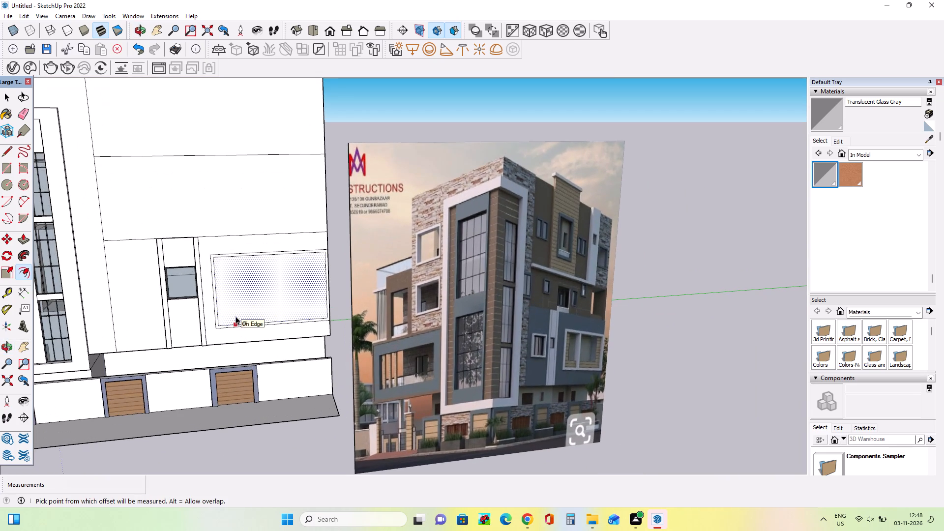
Push/Pull the thin border of the large first-floor rectangle outward about 1' 1" to form a raised window frame.
middle_drag(234, 301, 234, 288)
scroll(229, 286, up, 2)
middle_drag(230, 286, 241, 308)
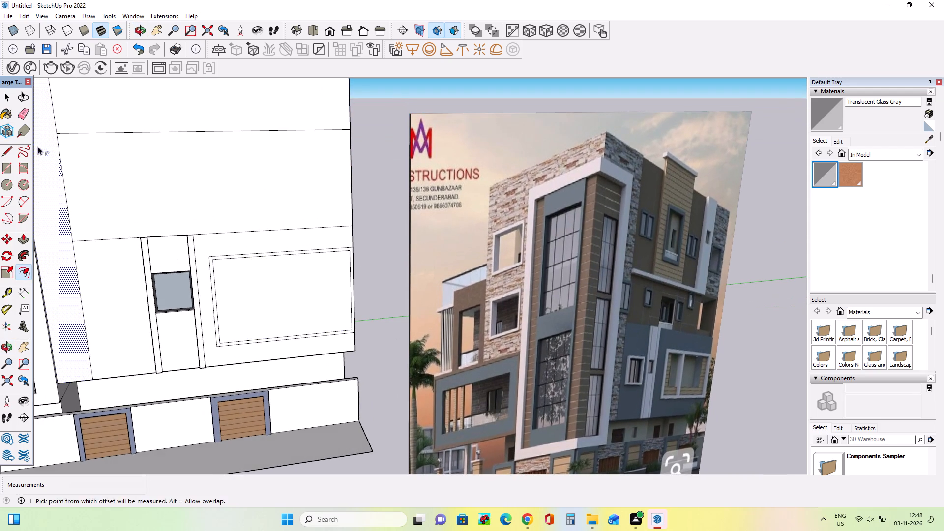
click(21, 236)
scroll(181, 331, up, 4)
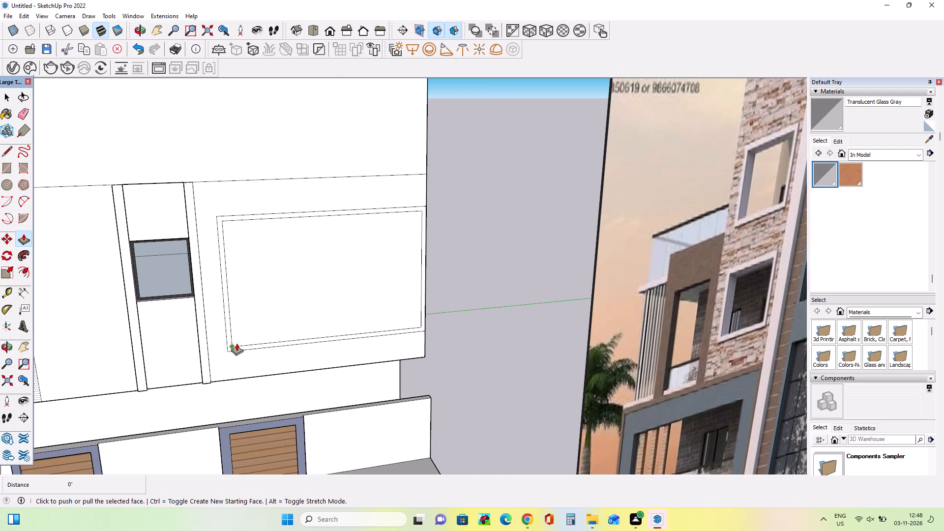
click(11, 92)
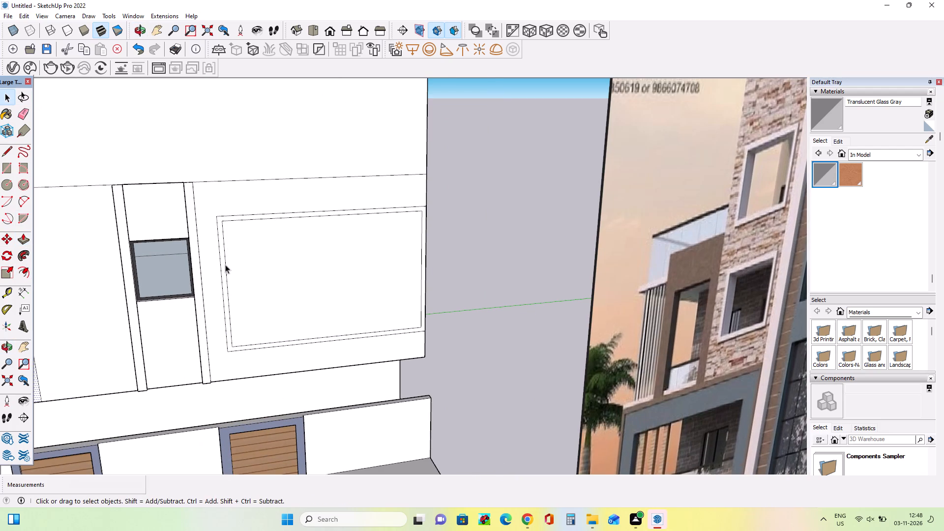
scroll(218, 265, up, 3)
click(225, 271)
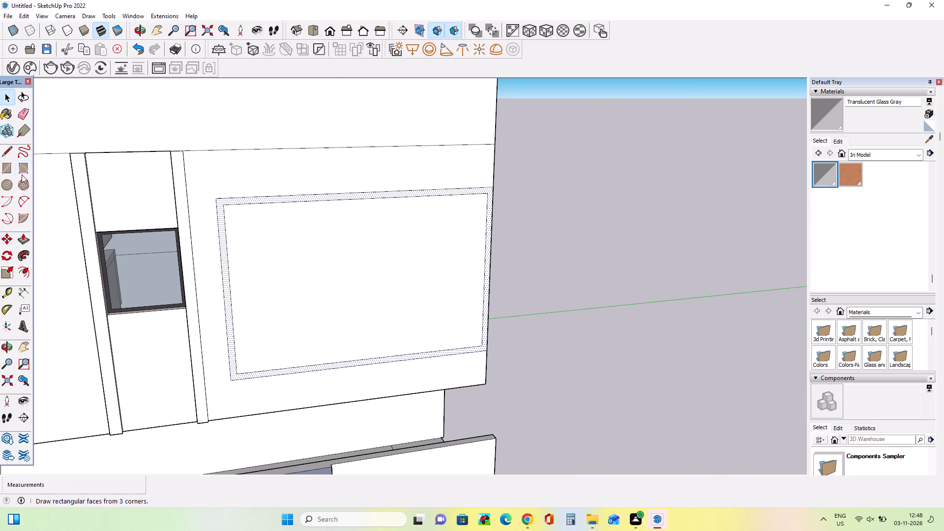
click(22, 242)
scroll(216, 334, up, 4)
drag(242, 356, 242, 360)
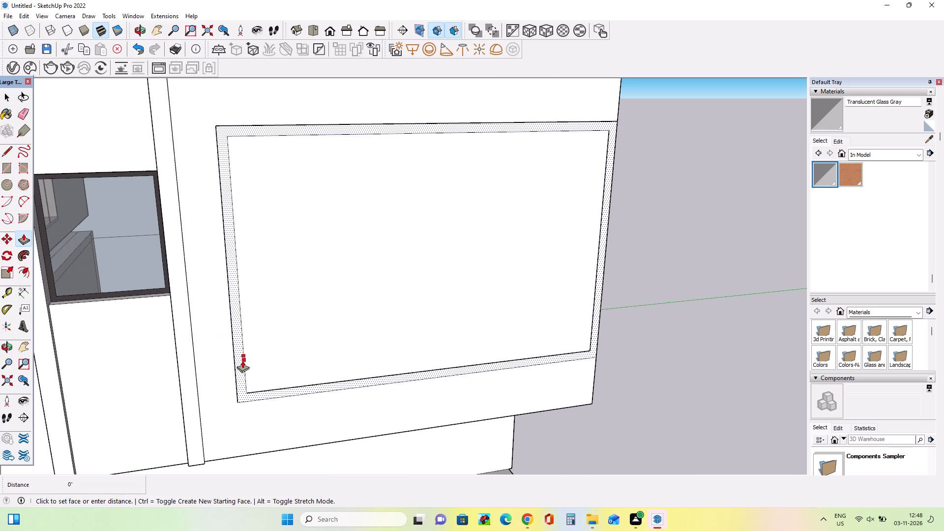
drag(242, 360, 242, 364)
middle_drag(304, 373, 112, 418)
scroll(235, 335, up, 7)
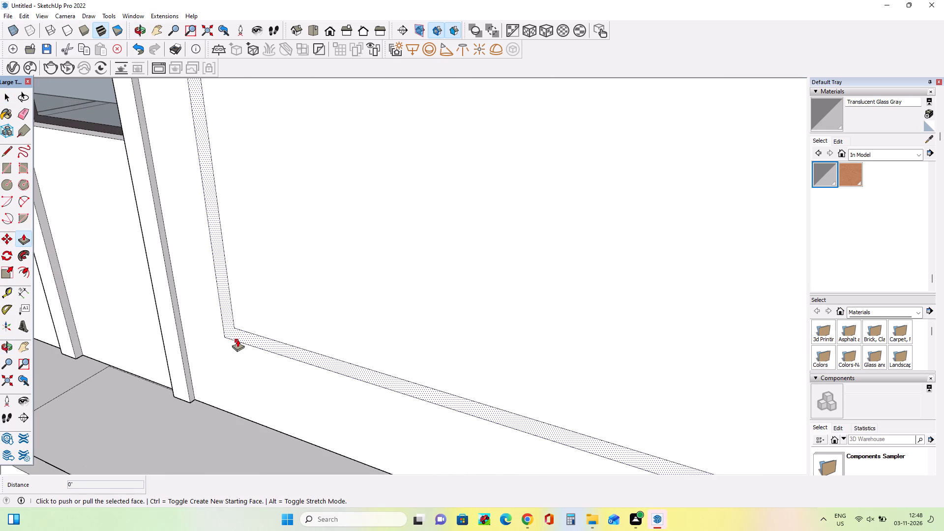
drag(239, 337, 236, 337)
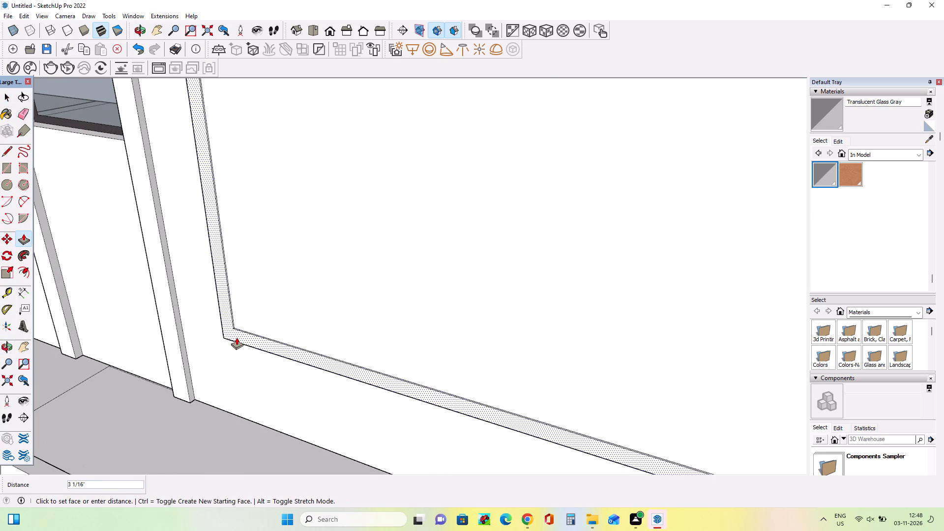
drag(236, 337, 233, 339)
Compare the raised frame on the side facade with the large framed window in the reference image.
middle_drag(155, 316, 157, 317)
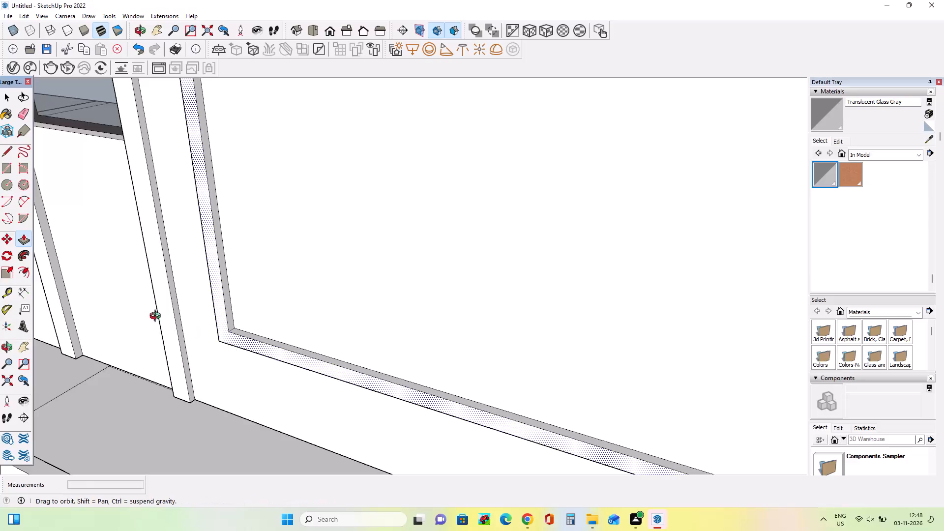
middle_drag(157, 317, 179, 319)
scroll(152, 301, down, 17)
scroll(297, 291, down, 6)
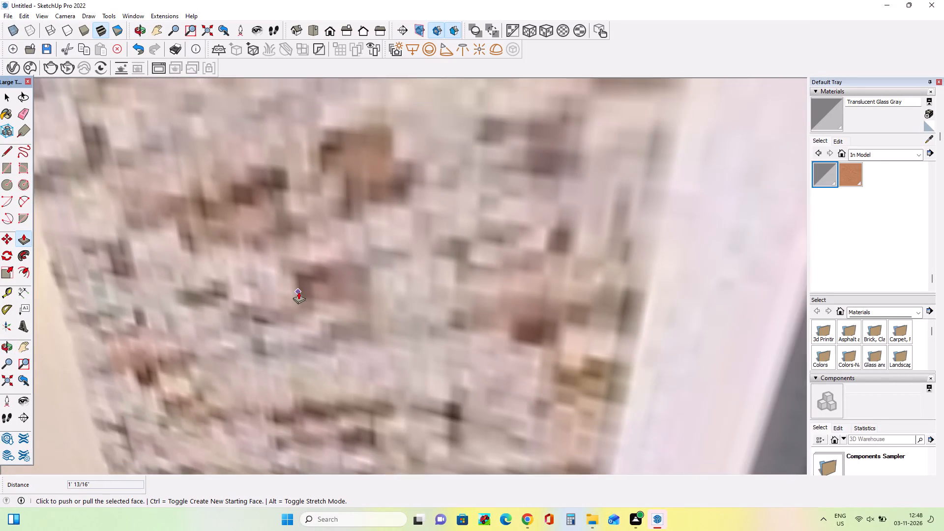
scroll(298, 292, down, 7)
scroll(298, 292, down, 20)
scroll(298, 292, down, 5)
scroll(399, 274, down, 6)
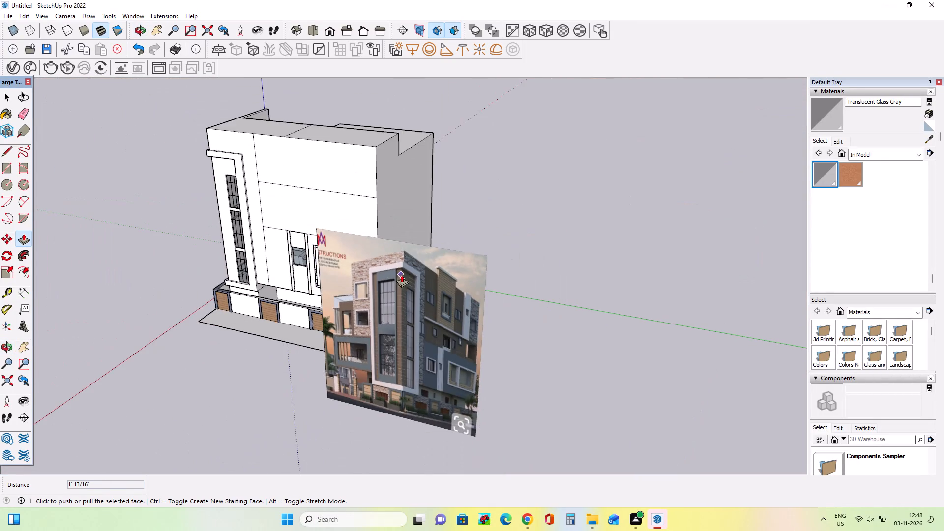
middle_drag(415, 273, 549, 236)
scroll(537, 226, down, 1)
scroll(365, 222, up, 6)
middle_drag(392, 236, 386, 206)
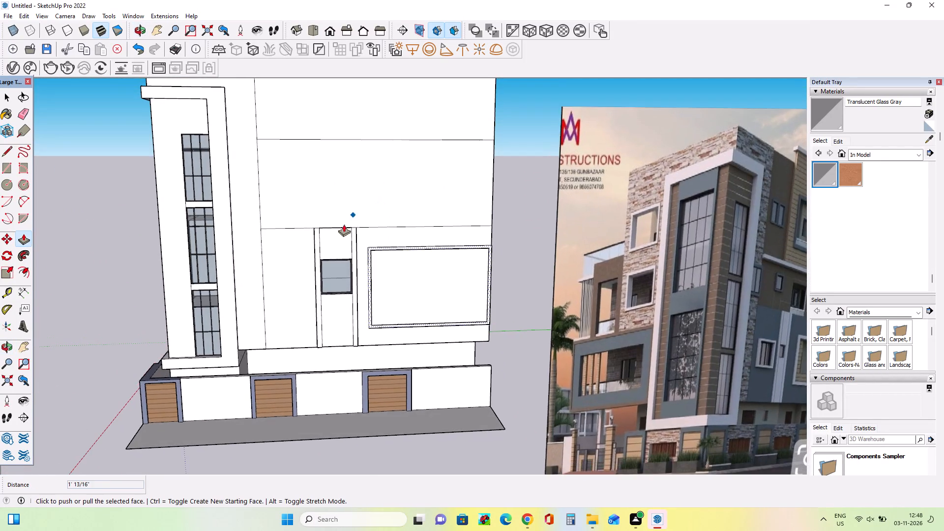
scroll(338, 231, up, 3)
scroll(67, 206, down, 9)
middle_drag(336, 230, 342, 251)
scroll(215, 267, up, 3)
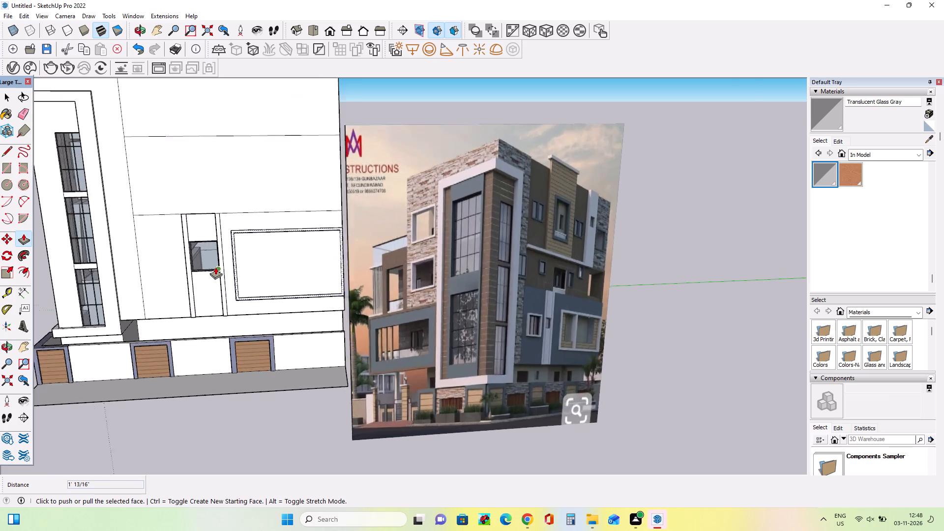
scroll(215, 267, up, 1)
middle_drag(235, 275, 293, 285)
middle_drag(183, 265, 241, 236)
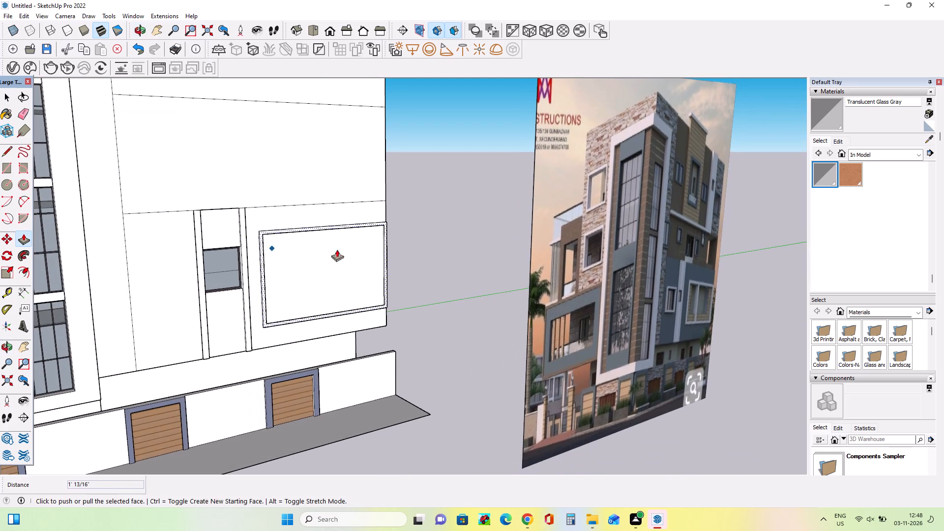
middle_drag(374, 249, 262, 264)
scroll(261, 251, up, 3)
middle_drag(295, 260, 298, 278)
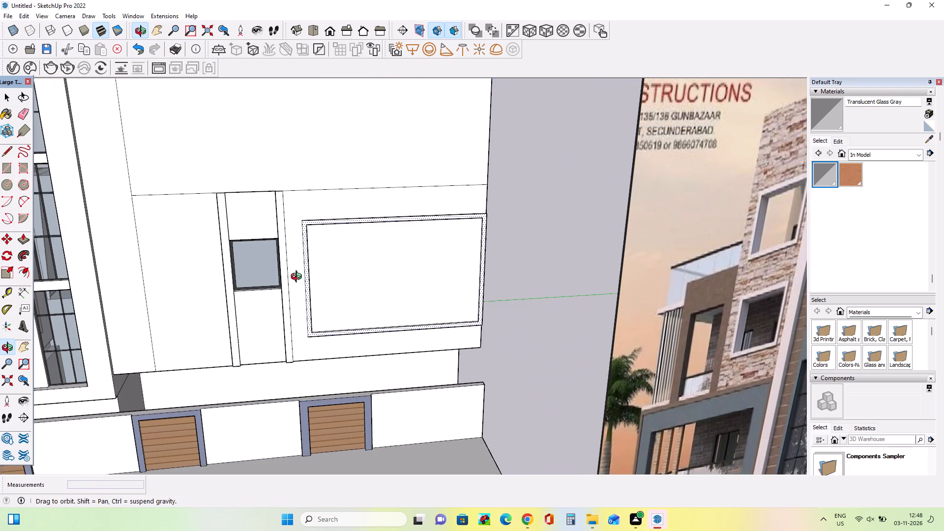
middle_drag(298, 278, 322, 238)
middle_drag(273, 244, 284, 265)
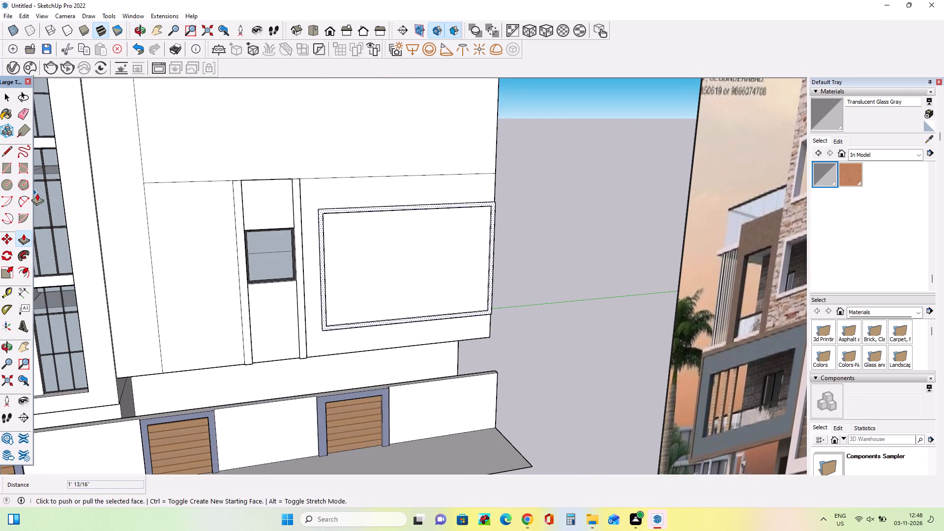
middle_drag(29, 186, 31, 208)
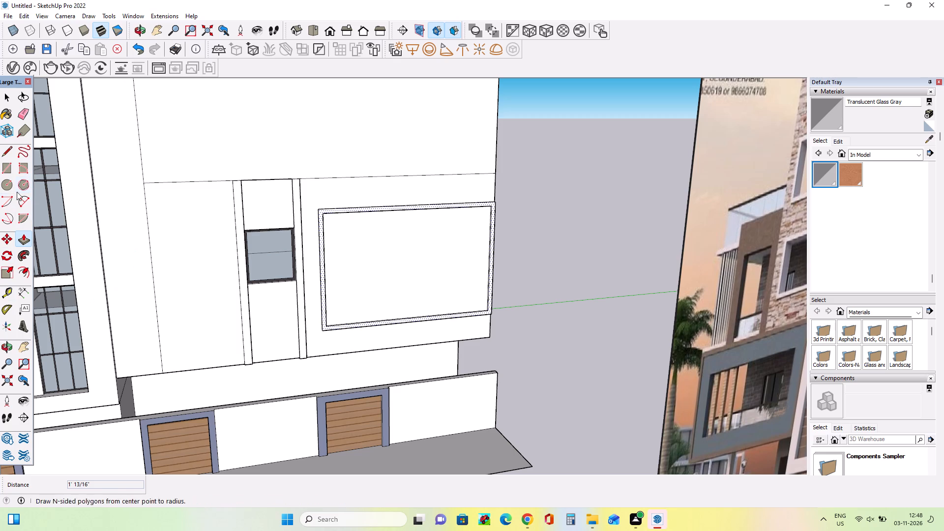
scroll(14, 237, down, 4)
scroll(104, 258, down, 8)
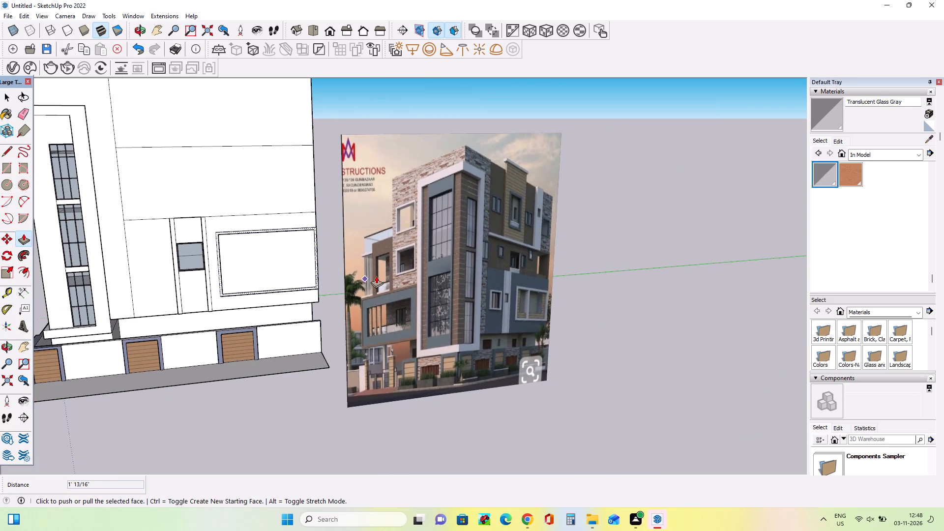
middle_drag(376, 276, 369, 289)
scroll(287, 285, up, 4)
middle_drag(273, 287, 192, 290)
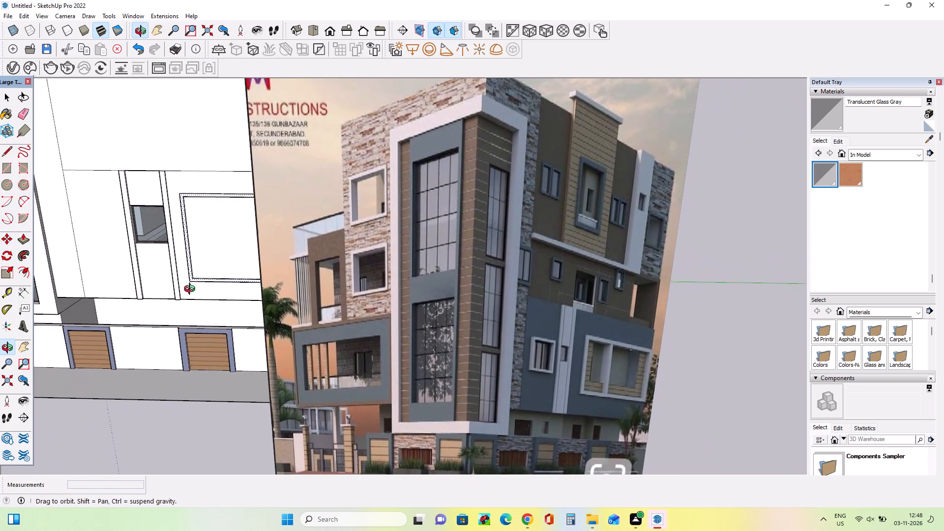
middle_drag(192, 290, 190, 288)
scroll(175, 281, up, 3)
middle_drag(174, 280, 198, 281)
scroll(198, 281, down, 3)
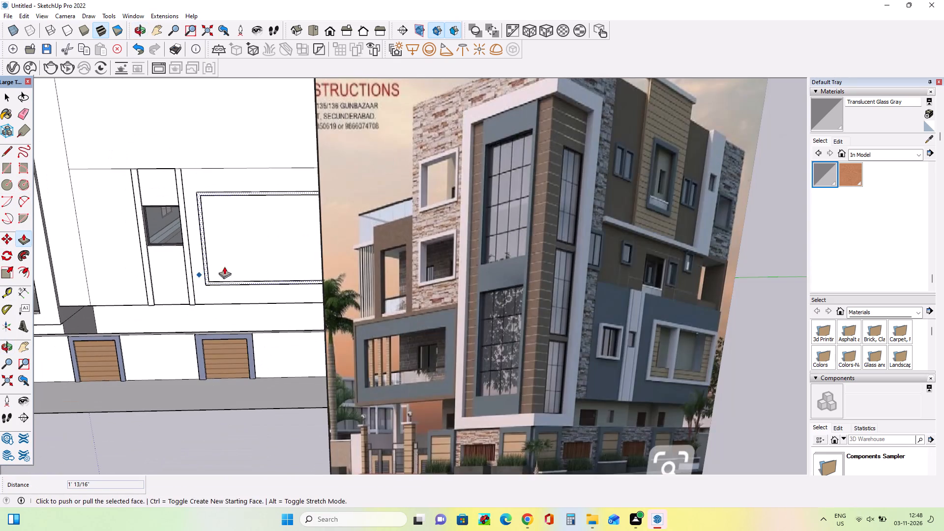
middle_drag(292, 234, 299, 223)
scroll(136, 268, down, 4)
middle_drag(266, 269, 297, 291)
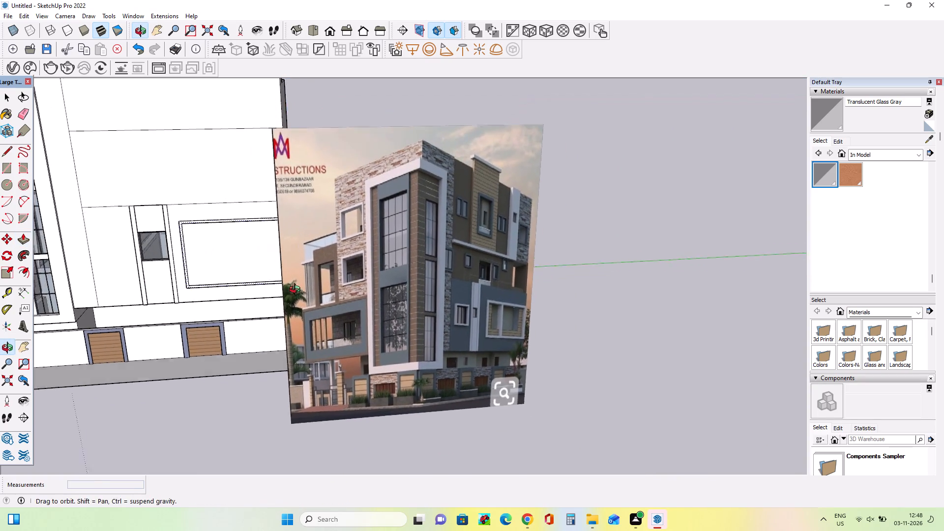
middle_drag(297, 291, 333, 289)
scroll(211, 258, up, 4)
middle_drag(212, 265, 195, 229)
scroll(195, 229, down, 4)
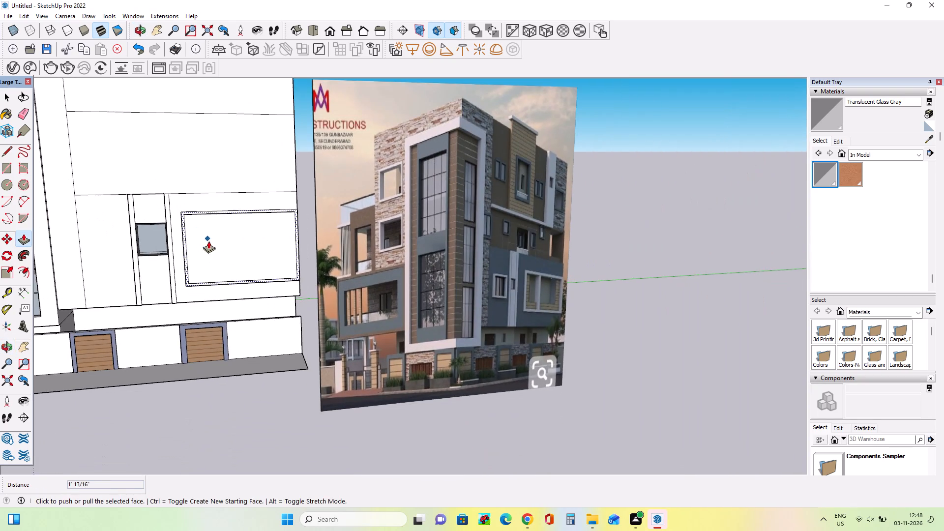
middle_drag(212, 248, 222, 264)
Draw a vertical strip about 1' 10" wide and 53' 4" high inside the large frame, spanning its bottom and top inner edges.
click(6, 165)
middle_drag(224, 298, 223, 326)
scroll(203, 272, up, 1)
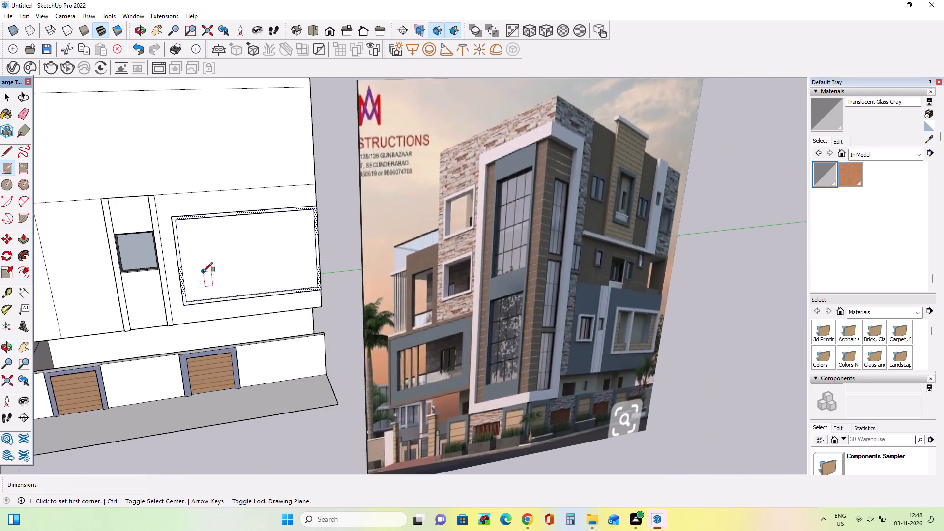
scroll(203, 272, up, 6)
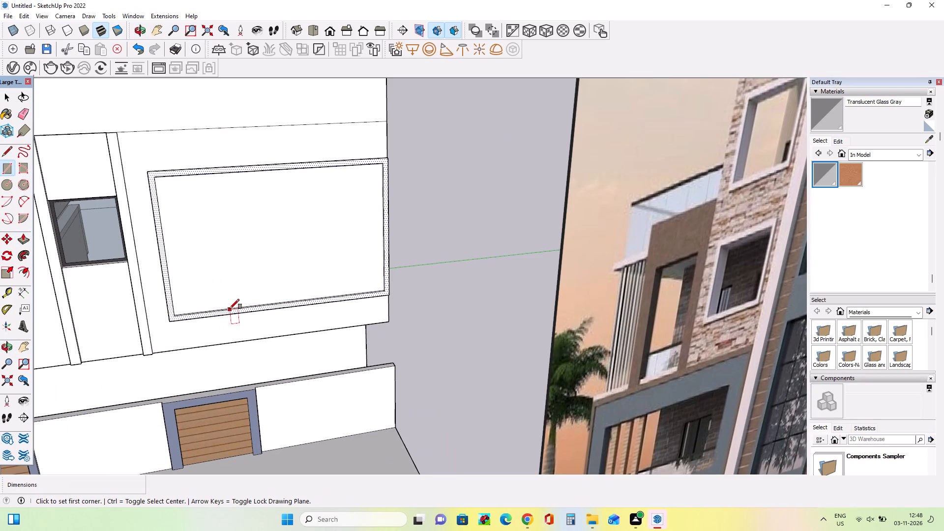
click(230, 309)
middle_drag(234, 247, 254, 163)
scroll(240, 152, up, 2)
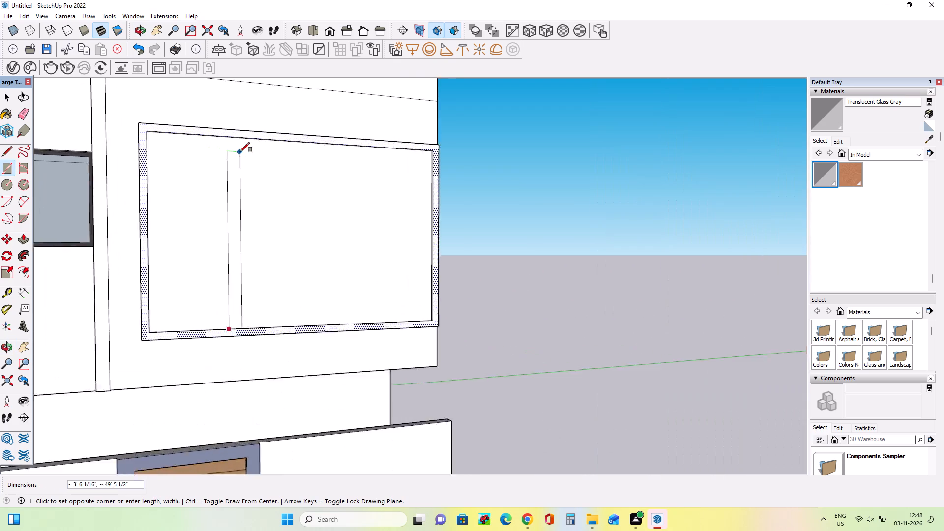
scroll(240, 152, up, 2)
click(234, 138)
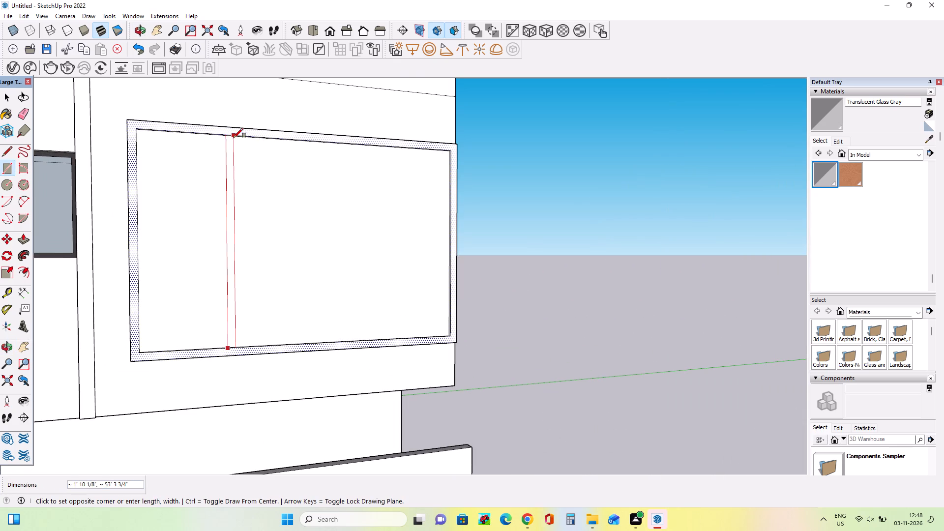
Examine the vertical divider of the large framed window in the reference image against the drawn strip.
middle_drag(262, 251, 184, 261)
scroll(184, 261, down, 15)
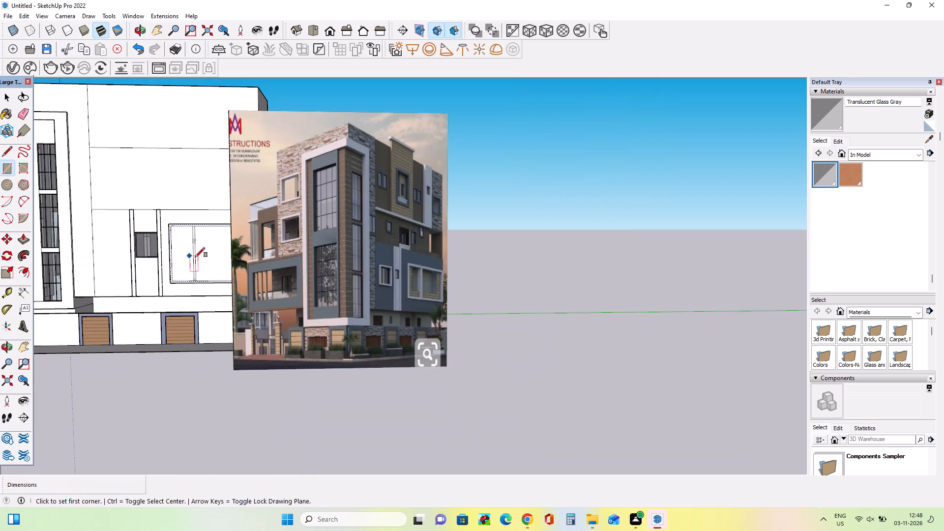
middle_drag(459, 334, 451, 351)
scroll(385, 314, up, 9)
middle_drag(440, 312, 364, 317)
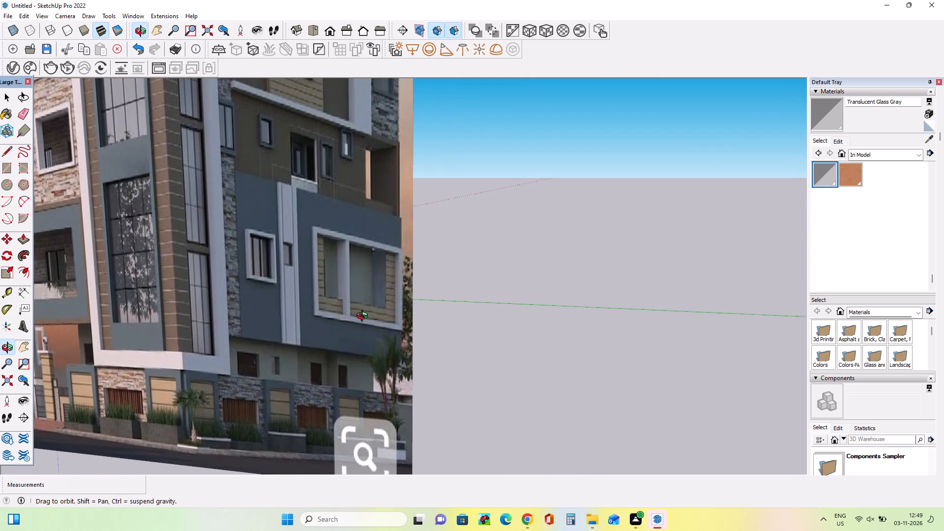
middle_drag(364, 317, 563, 295)
scroll(563, 295, down, 3)
scroll(262, 265, down, 5)
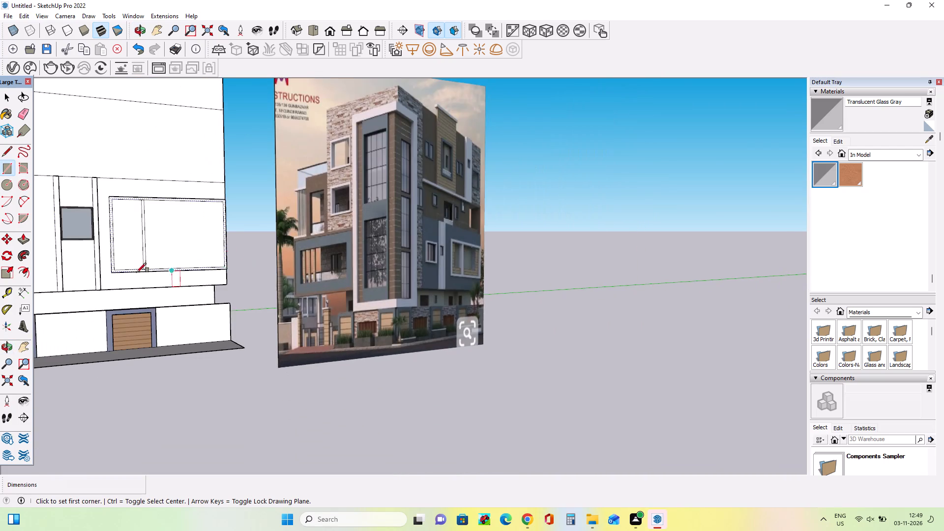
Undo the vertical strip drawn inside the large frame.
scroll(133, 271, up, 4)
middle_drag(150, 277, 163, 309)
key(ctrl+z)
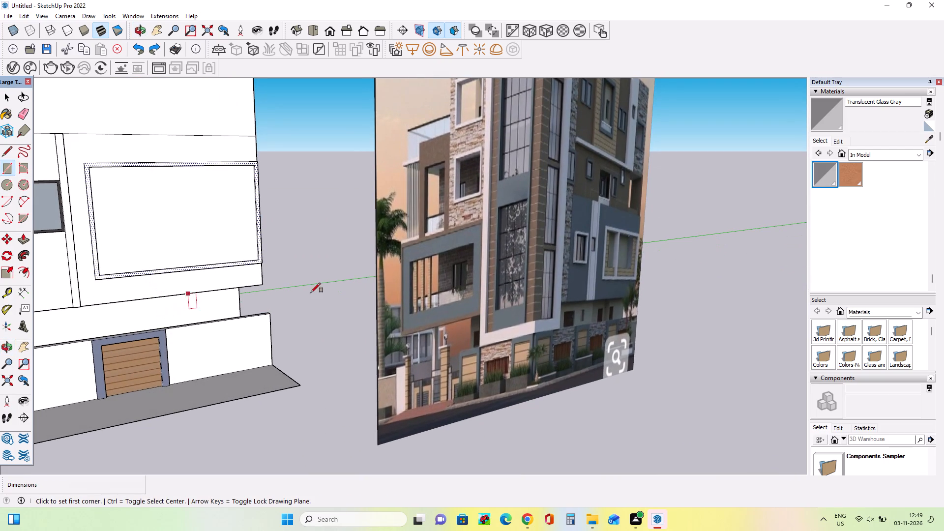